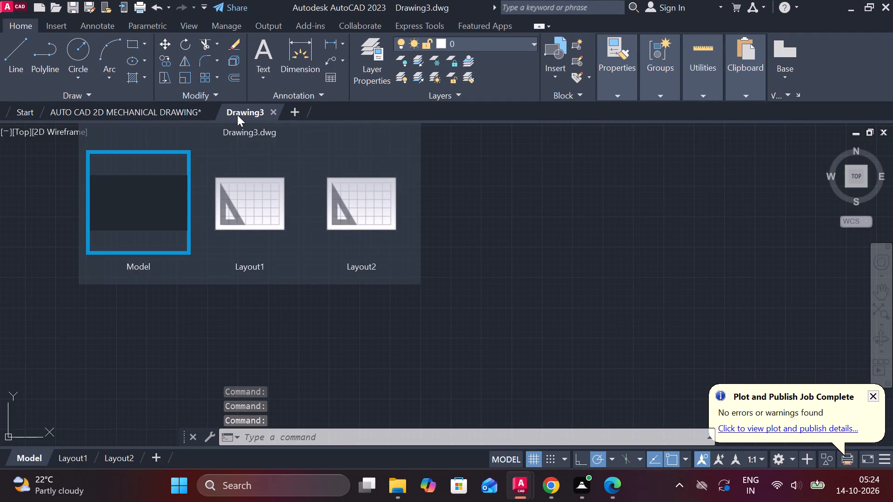
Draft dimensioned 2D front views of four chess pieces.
Turn on log file recording for the drawing with LOGFILEON.
text(LOG)
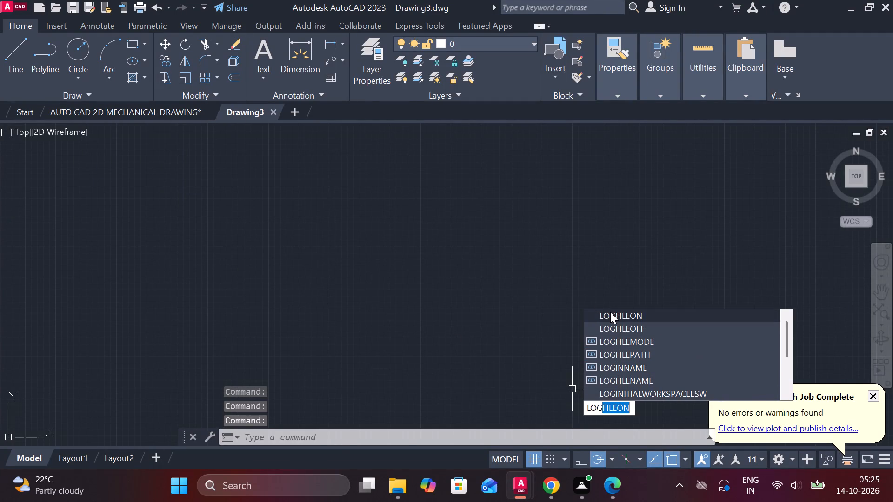
double_click(610, 312)
click(521, 288)
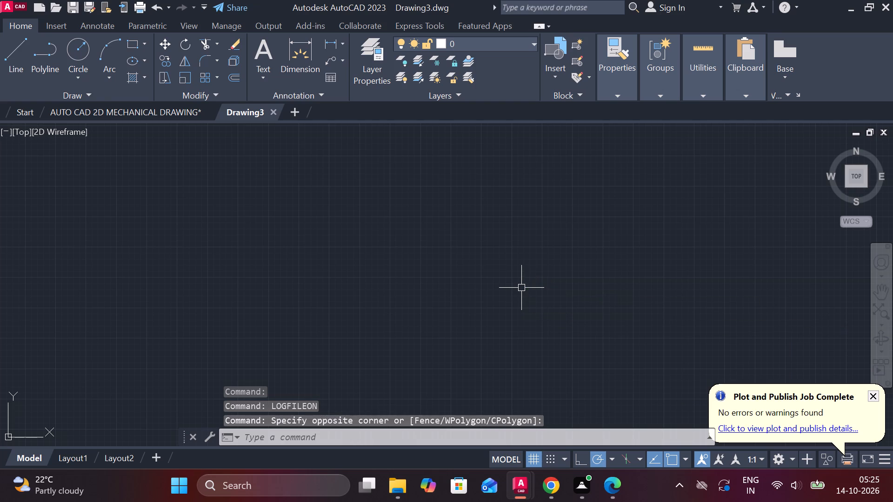
Set the model space limits with the lower left corner at 0,0 and the upper right corner at 297,210.
text(LIM)
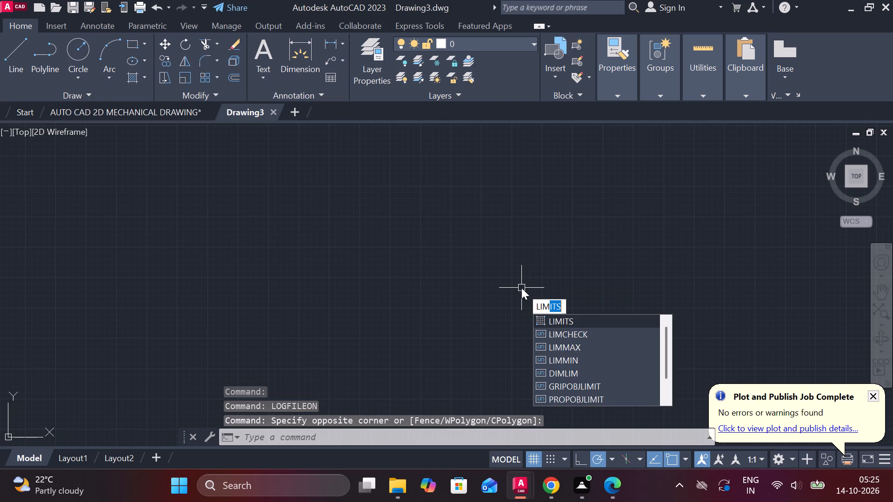
click(573, 324)
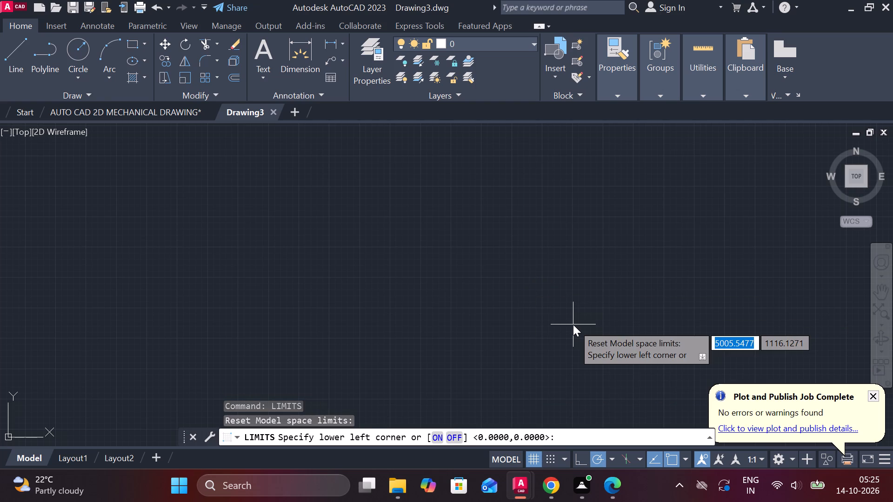
key(0)
text(,0)
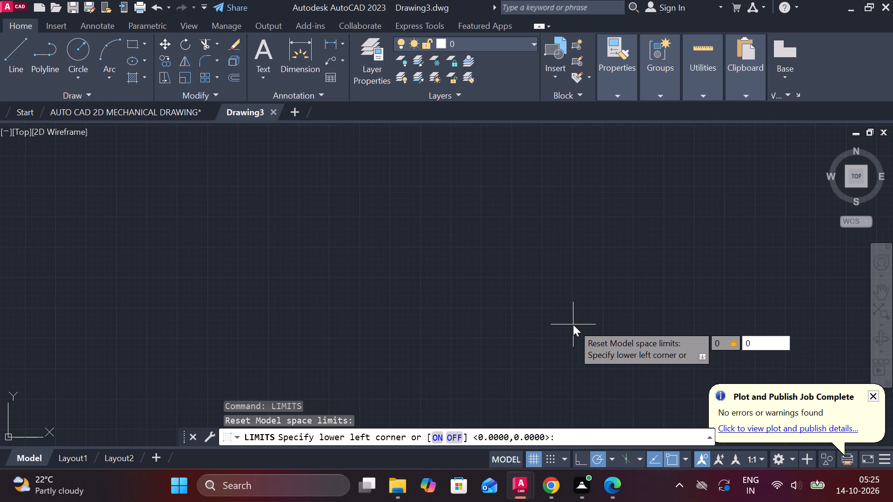
key(Return)
key(2)
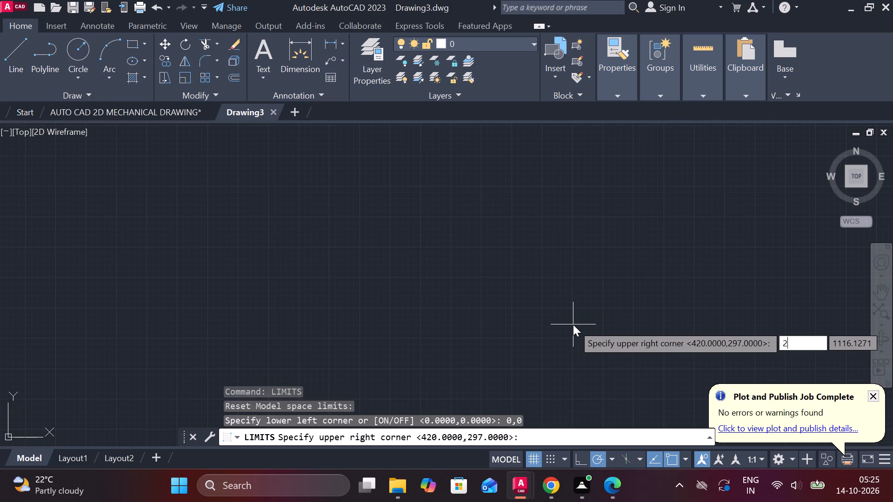
text(97)
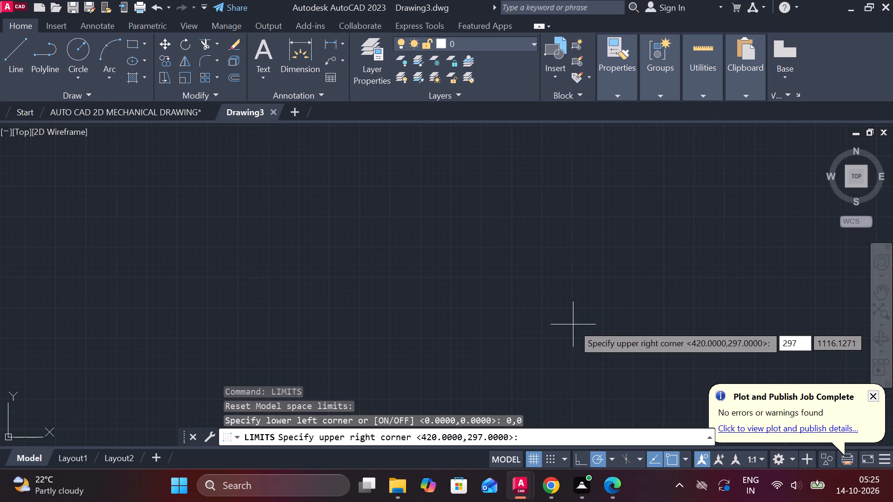
text(,210)
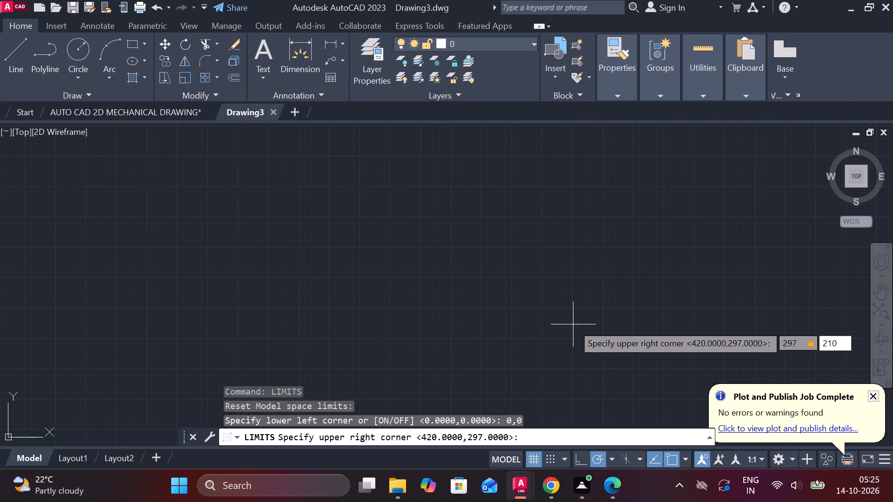
key(Return)
key(z)
key(Return)
key(e)
key(Return)
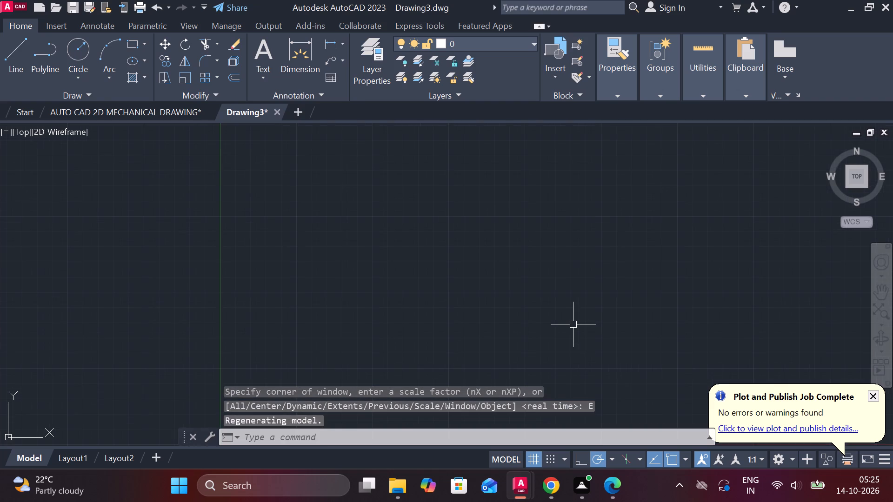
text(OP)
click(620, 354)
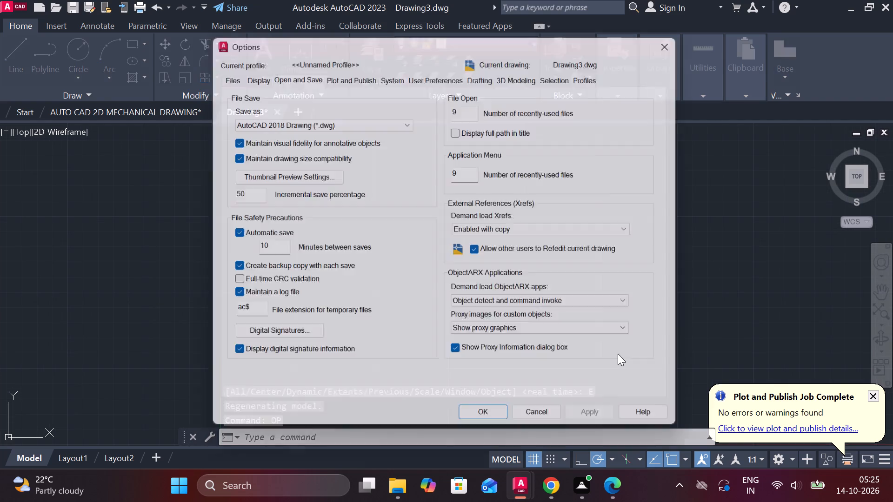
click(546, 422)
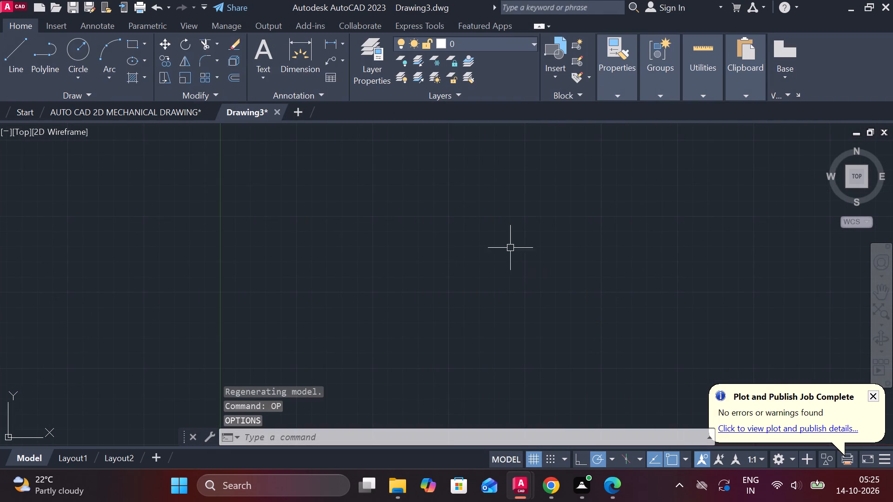
Draw a horizontal line 19.5 units long as the bottom edge of the base.
middle_drag(487, 235, 308, 243)
scroll(427, 235, down, 1)
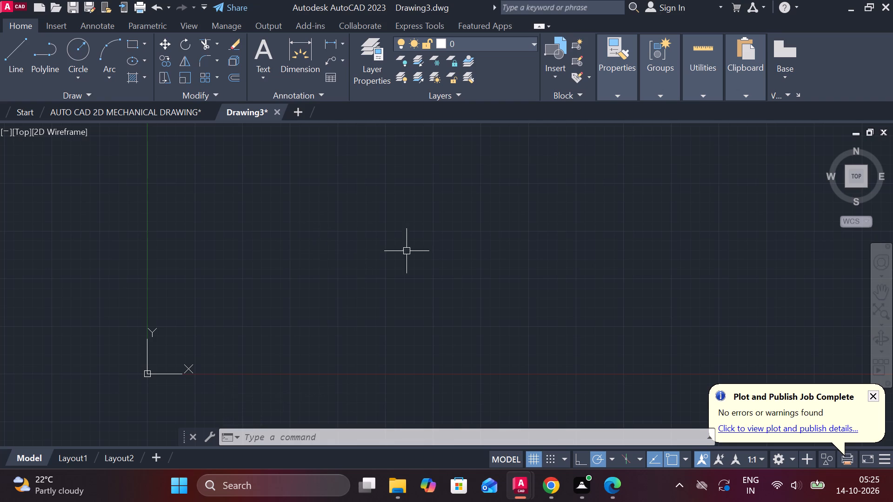
click(19, 53)
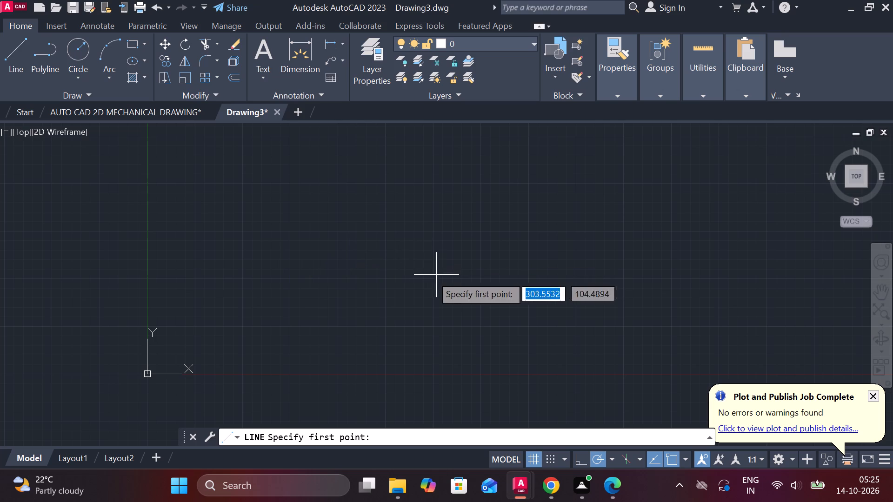
click(363, 279)
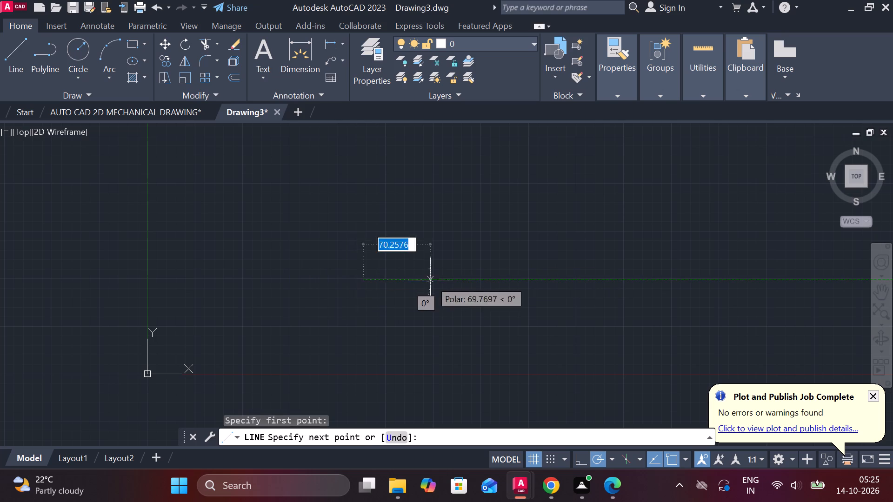
key(1)
key(9)
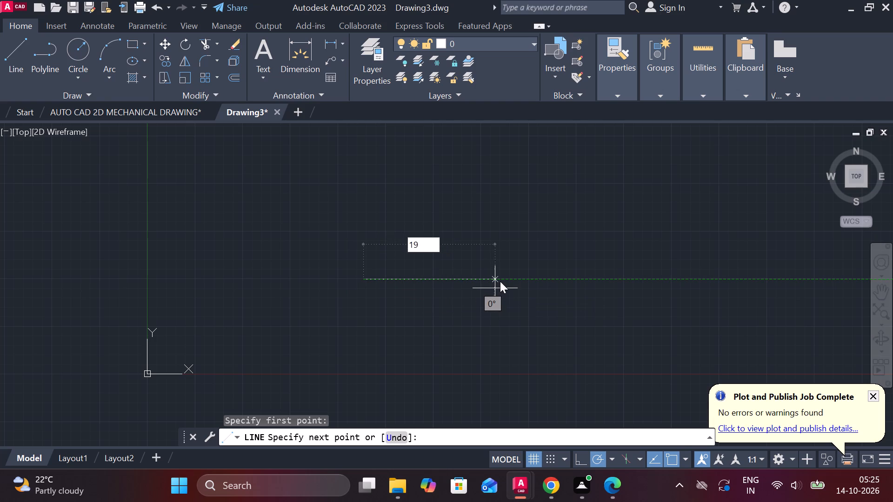
text(.5)
key(space)
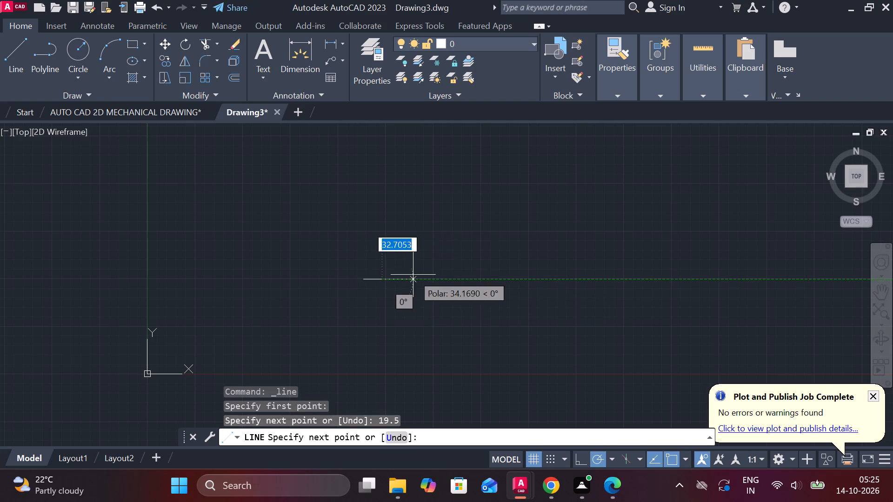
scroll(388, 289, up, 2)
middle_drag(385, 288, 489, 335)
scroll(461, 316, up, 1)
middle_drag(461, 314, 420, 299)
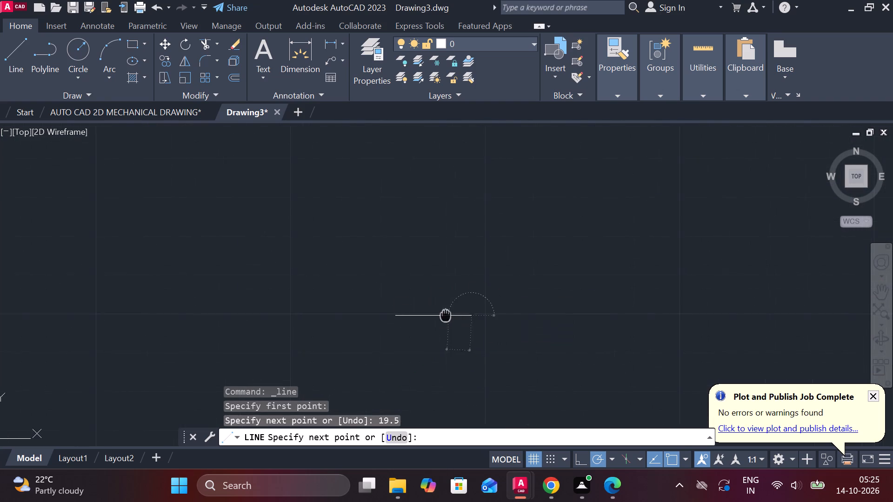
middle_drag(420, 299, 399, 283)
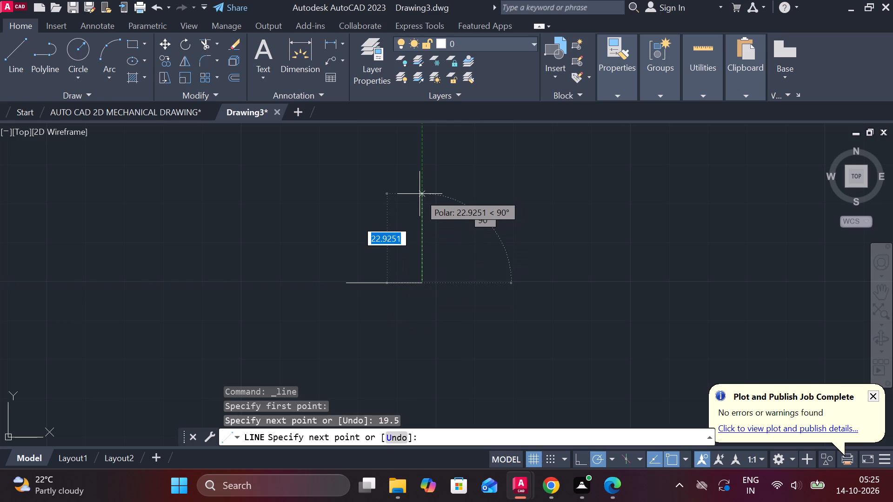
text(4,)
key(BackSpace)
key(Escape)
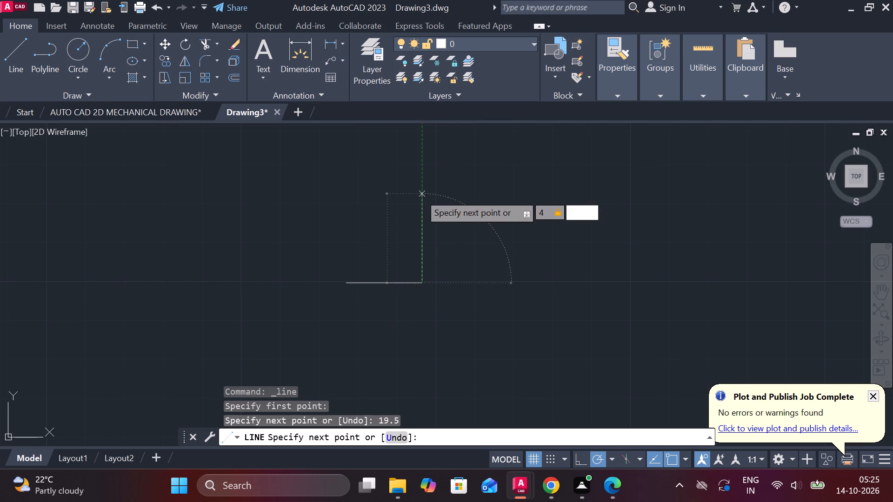
Draw lines from the bottom edge's right end, 4.2 up, across, and down to its left end to complete the base rectangle.
key(l)
key(Return)
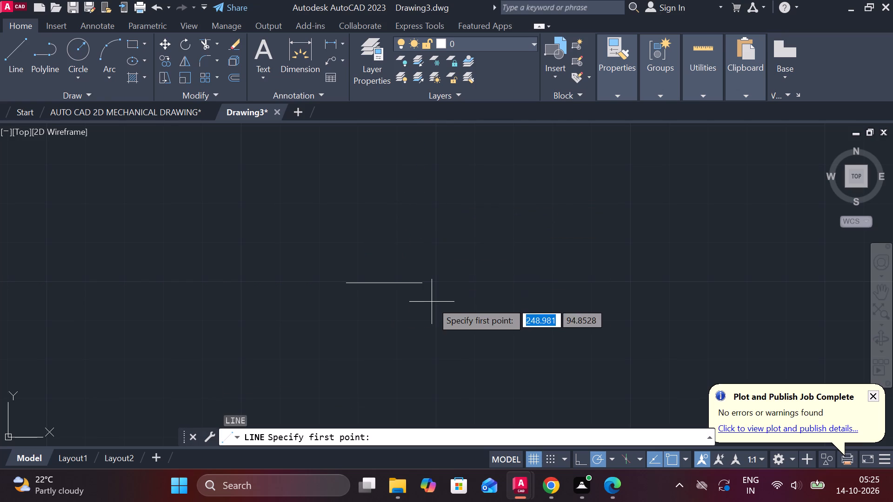
click(428, 289)
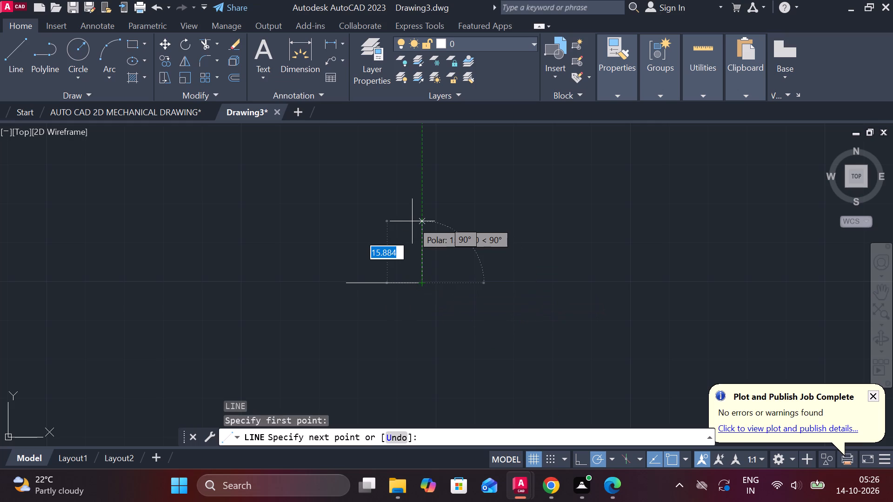
text(4.)
text(2)
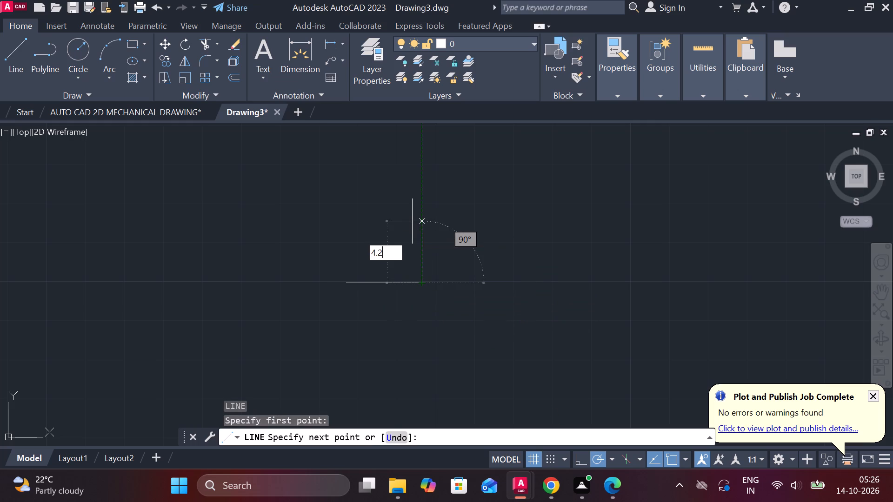
key(space)
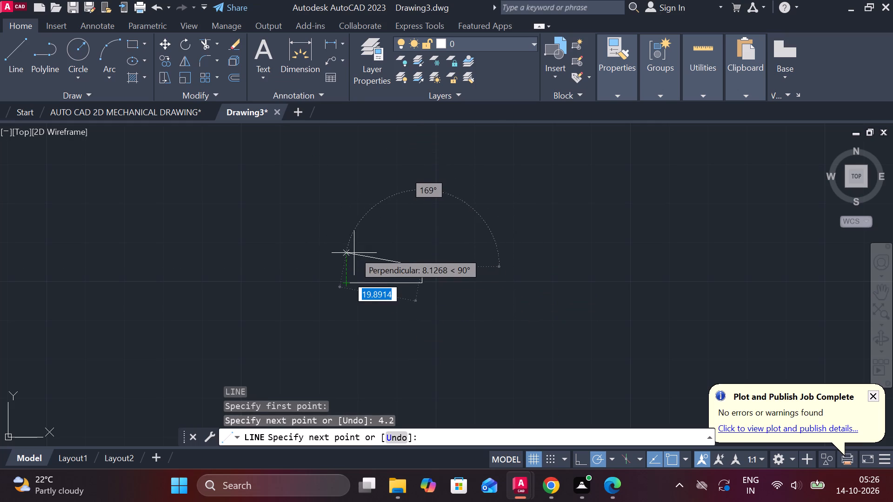
click(353, 263)
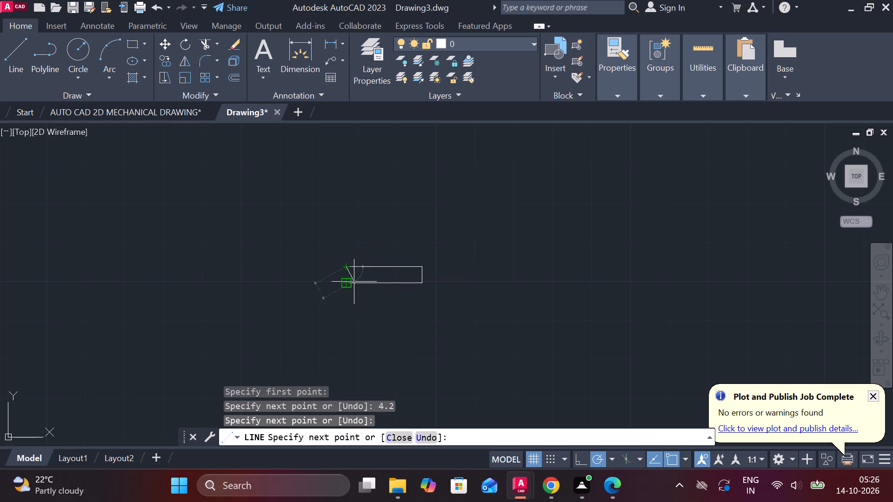
click(354, 282)
key(Escape)
Draw a vertical line 51.6 units long upward from the midpoint of the base rectangle's bottom edge.
scroll(353, 236, up, 2)
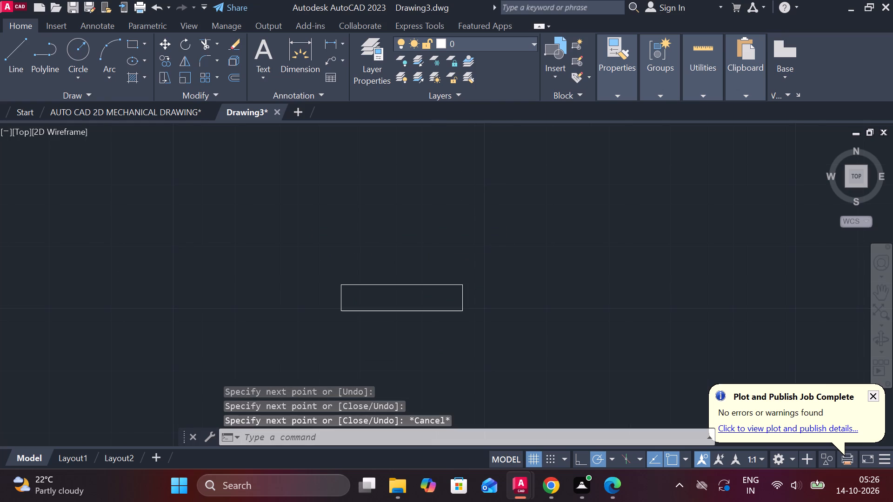
scroll(353, 236, down, 1)
scroll(409, 238, down, 1)
key(l)
key(Return)
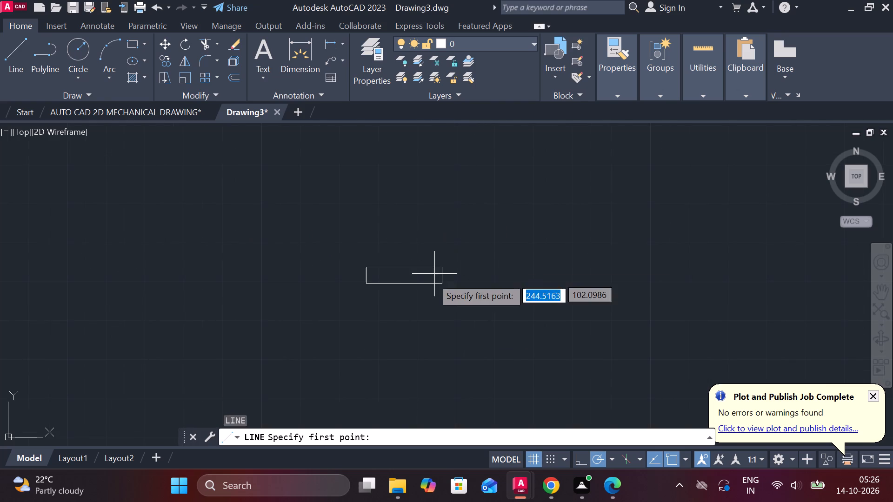
click(411, 288)
middle_drag(393, 156, 388, 260)
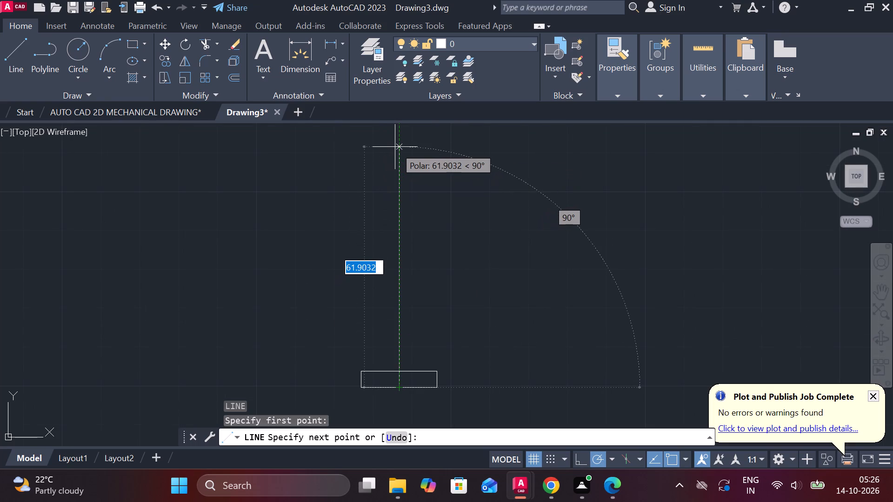
key(5)
text(1.)
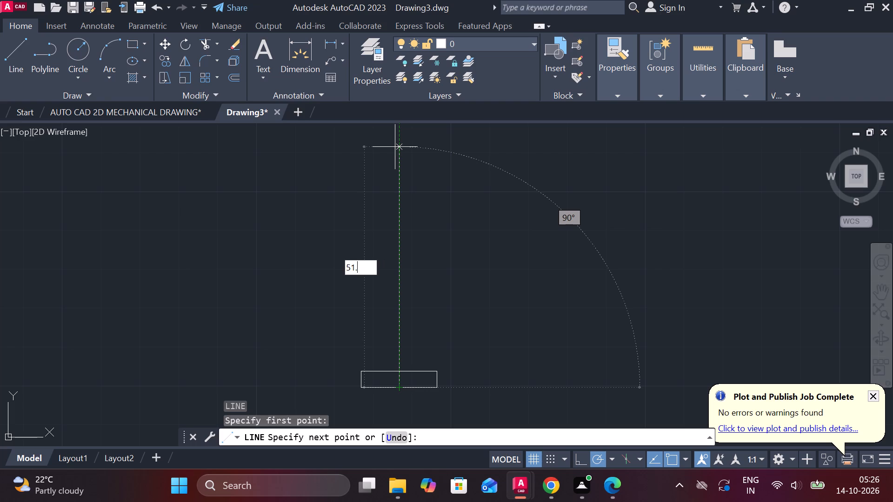
key(6)
key(Return)
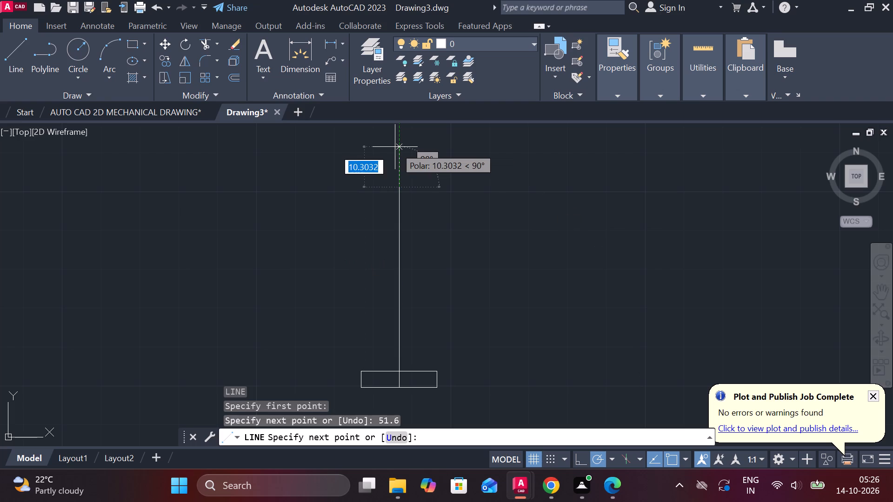
scroll(395, 147, down, 1)
scroll(422, 188, up, 1)
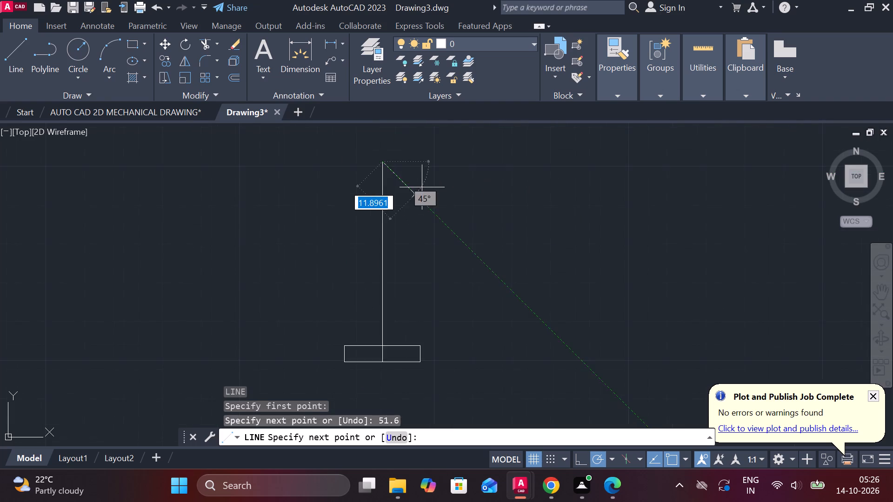
scroll(422, 186, up, 1)
middle_drag(421, 182, 460, 233)
key(Escape)
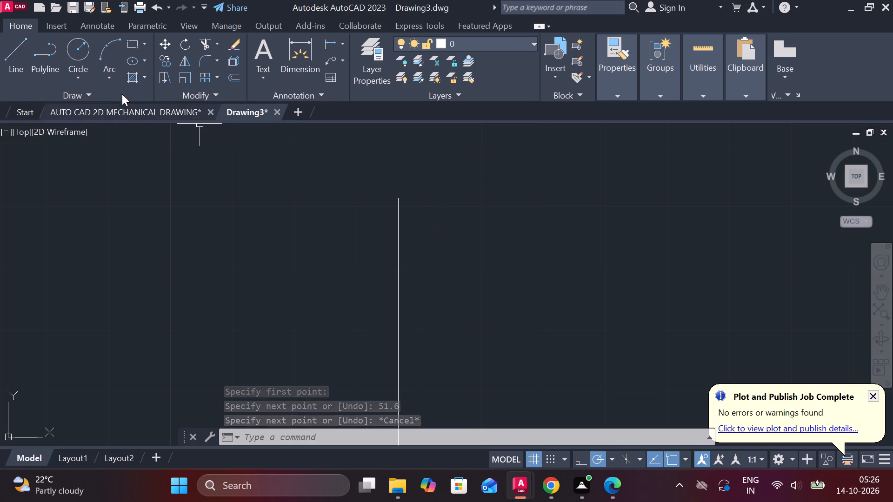
Draw a two-point circle 3.76 in diameter, running downward from the top end of the vertical centre line.
click(80, 77)
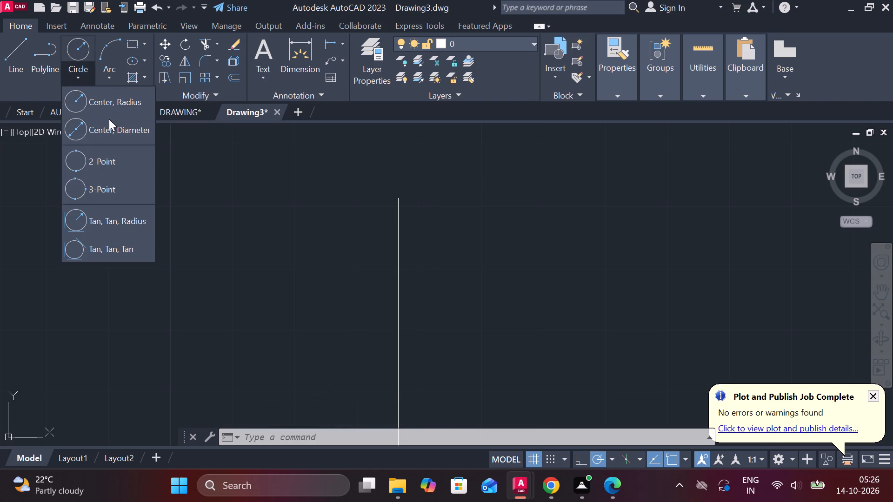
click(129, 161)
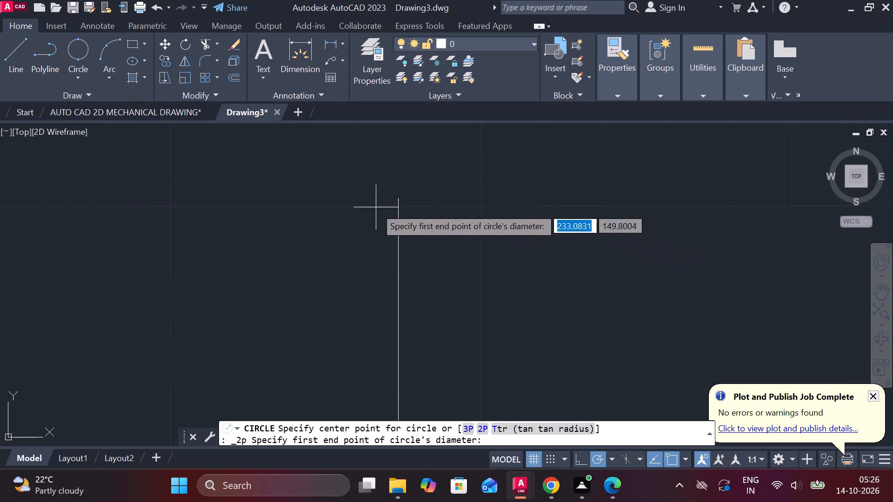
click(395, 199)
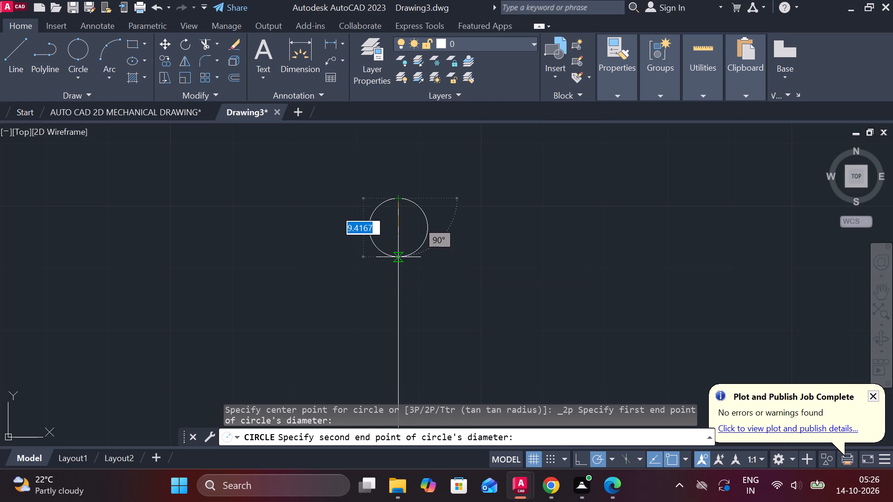
key(3)
key(period)
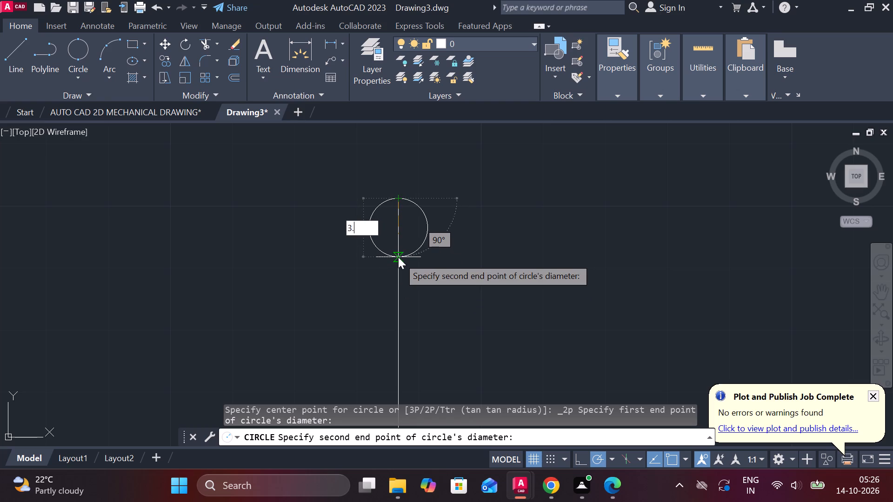
text(76)
key(Return)
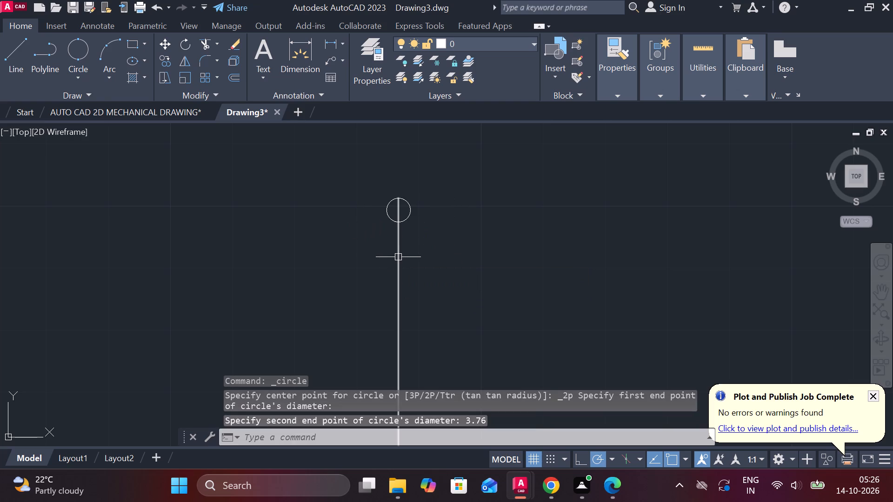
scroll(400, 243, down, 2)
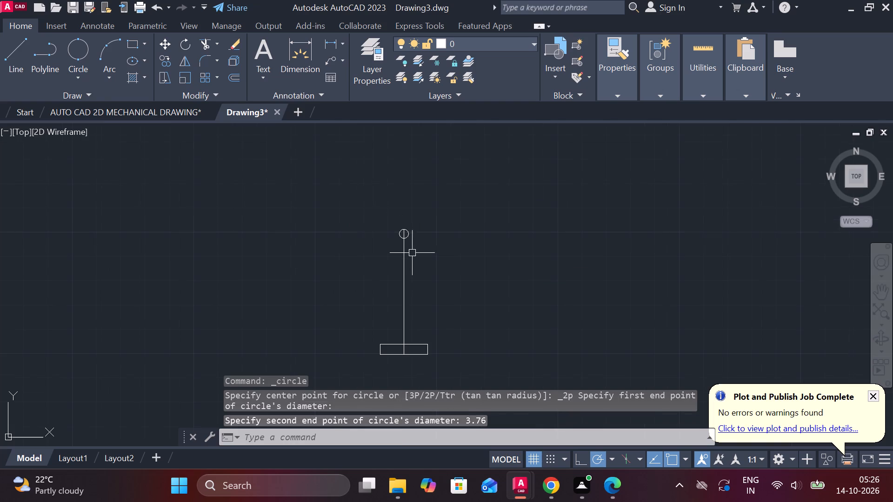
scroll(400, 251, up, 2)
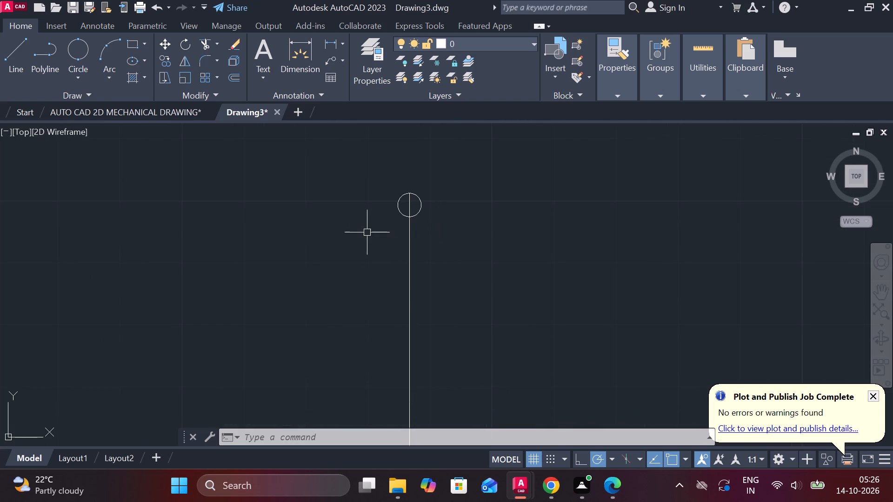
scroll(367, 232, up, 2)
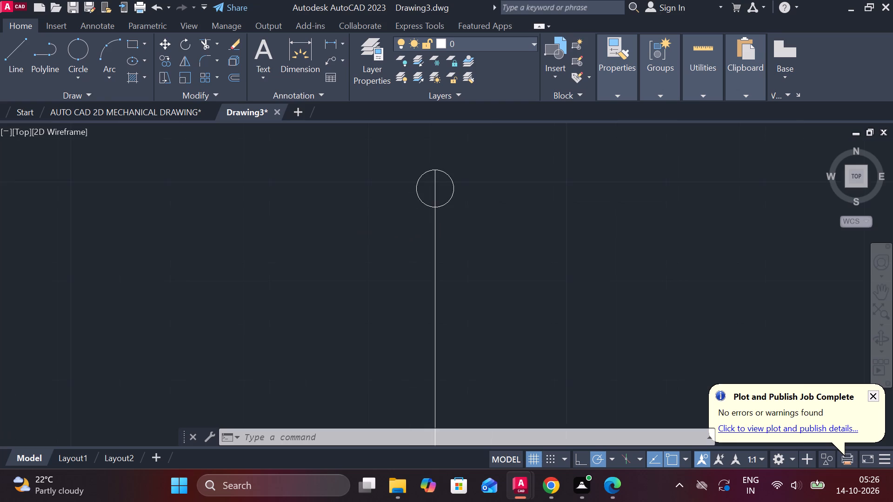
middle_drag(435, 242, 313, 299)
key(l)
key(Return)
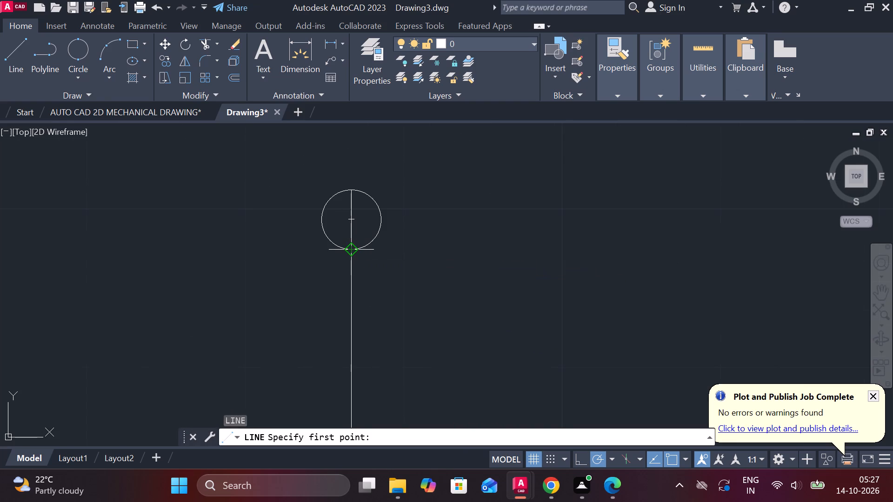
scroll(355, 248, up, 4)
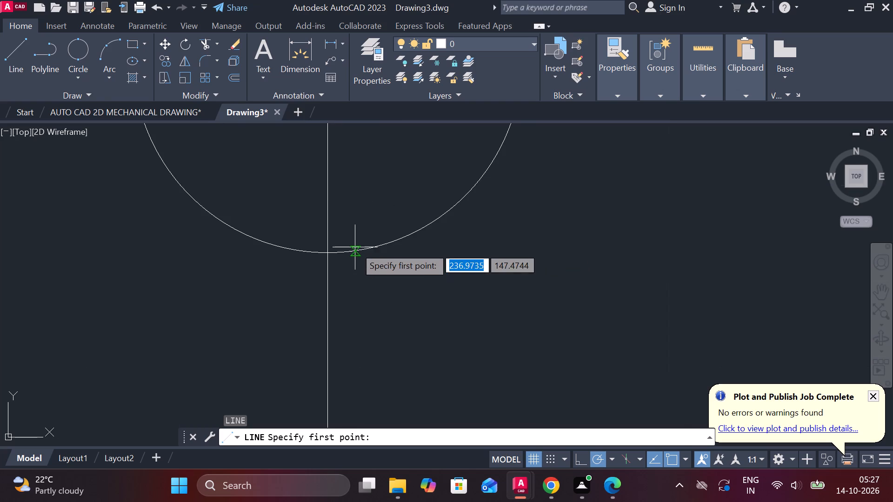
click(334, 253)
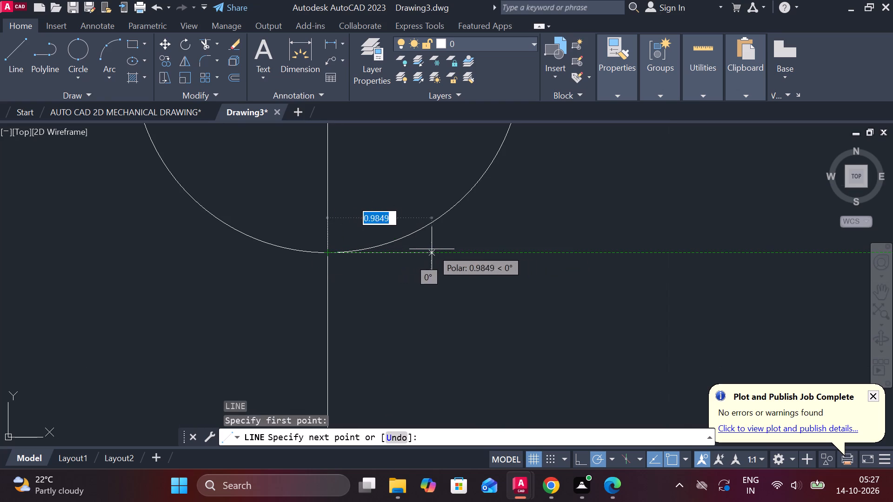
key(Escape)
Offset the base rectangle's top edge upward by 9.95.
scroll(441, 250, down, 3)
middle_drag(400, 337, 400, 338)
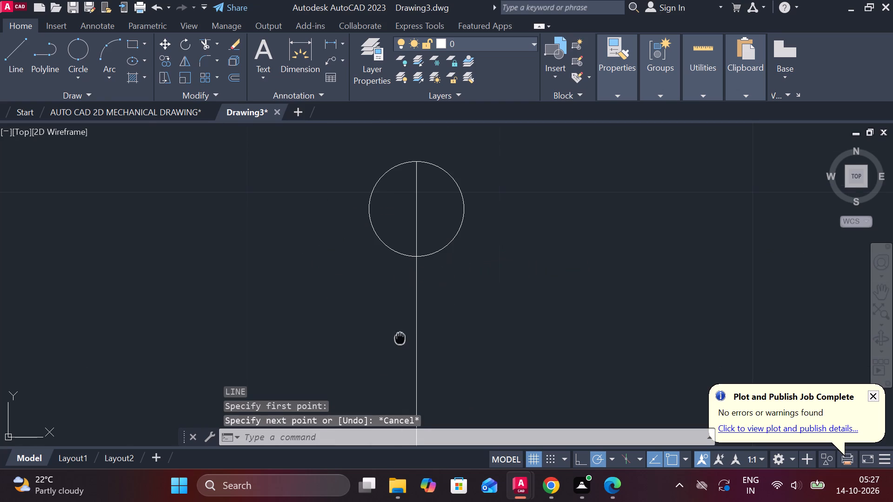
middle_drag(400, 338, 388, 226)
scroll(400, 241, down, 2)
middle_drag(396, 367, 370, 225)
scroll(392, 301, down, 2)
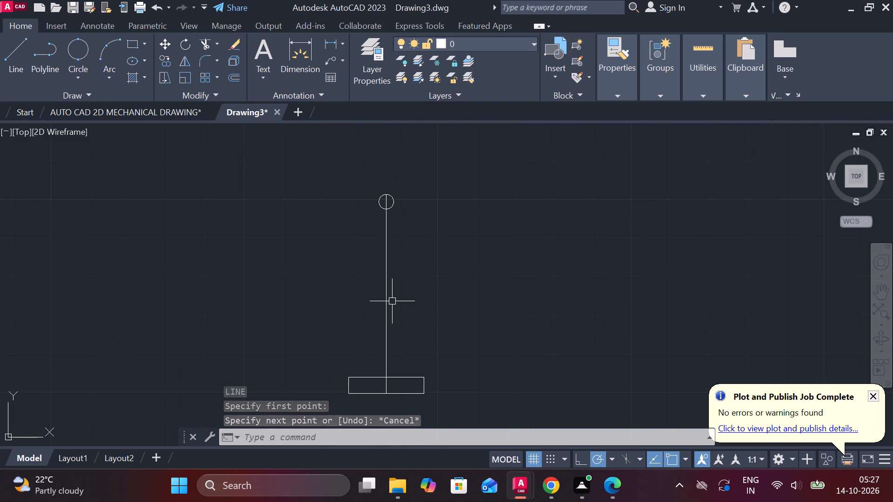
middle_drag(402, 325, 401, 283)
scroll(401, 308, up, 1)
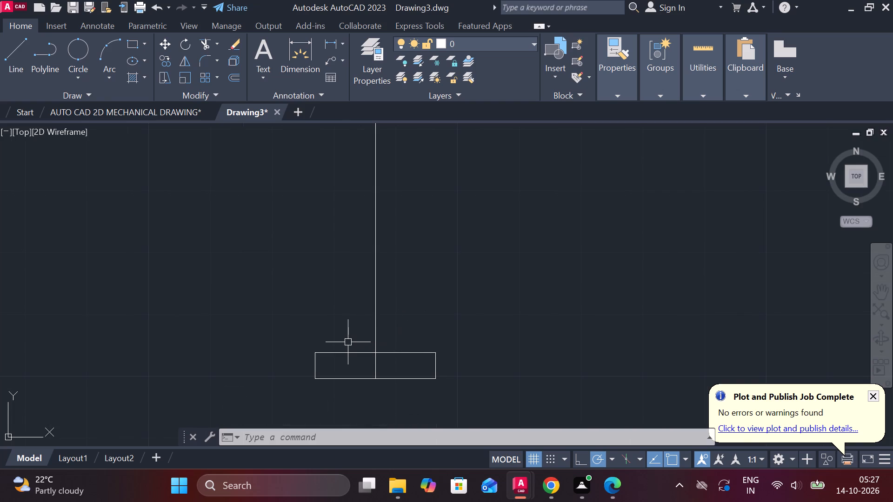
click(423, 350)
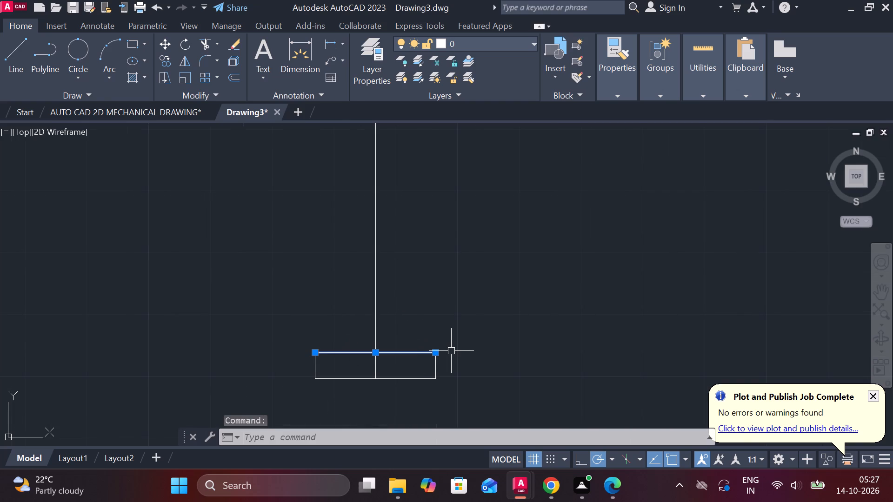
key(o)
key(Return)
key(Return)
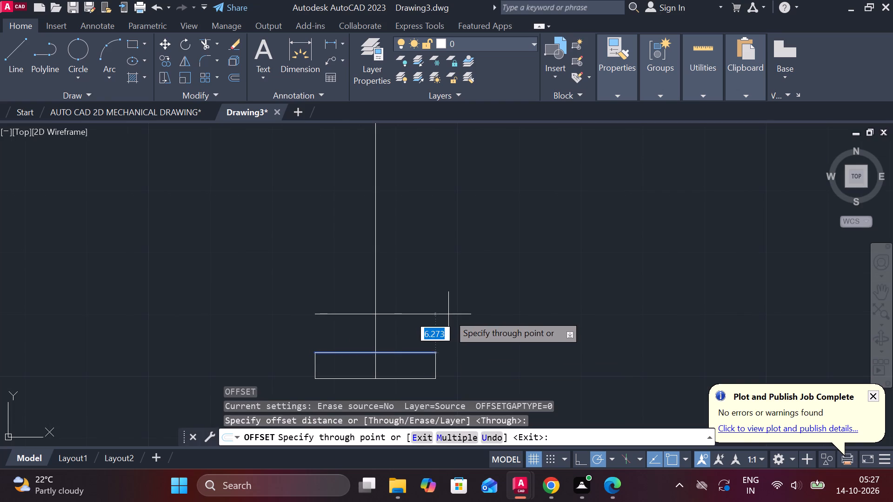
text(9.)
key(9)
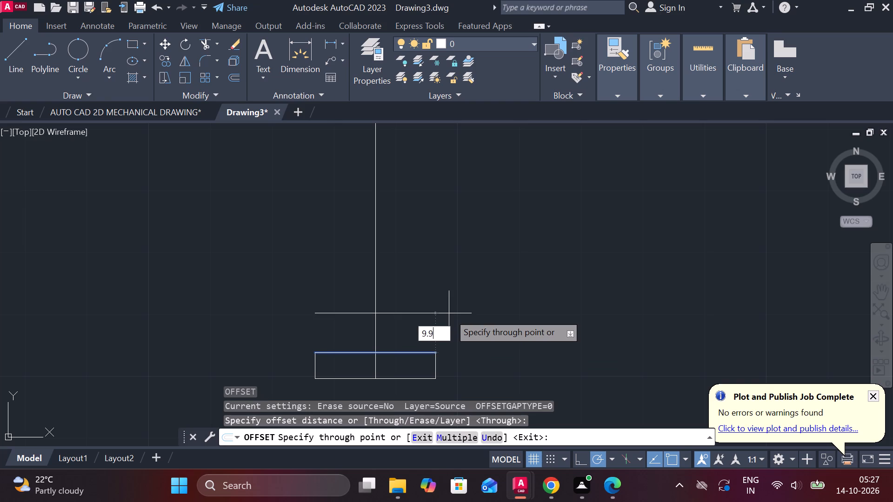
key(5)
key(Return)
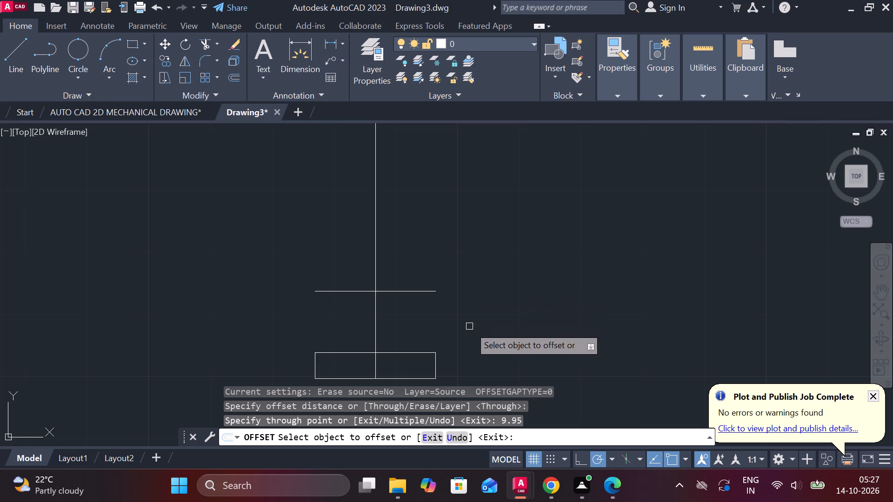
Offset the vertical centre line by 6.8 to its right and by 6.8 to its left.
middle_drag(441, 331, 442, 321)
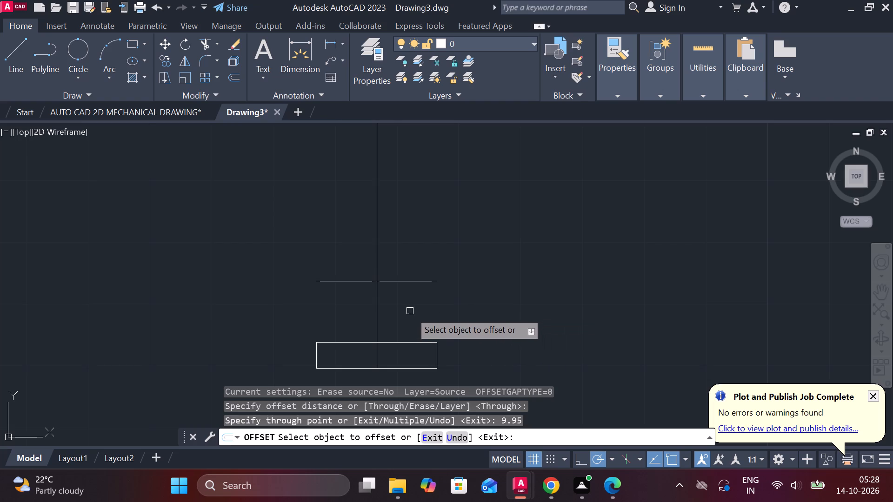
click(379, 321)
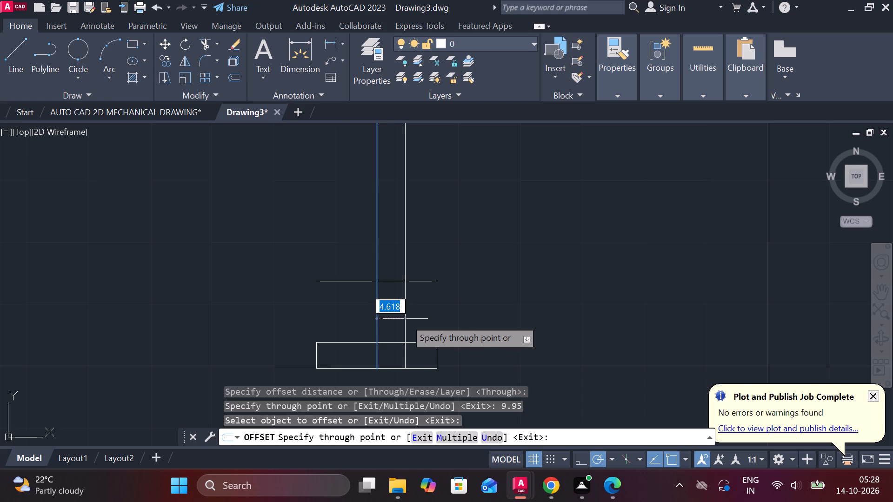
text(6.8N)
key(BackSpace)
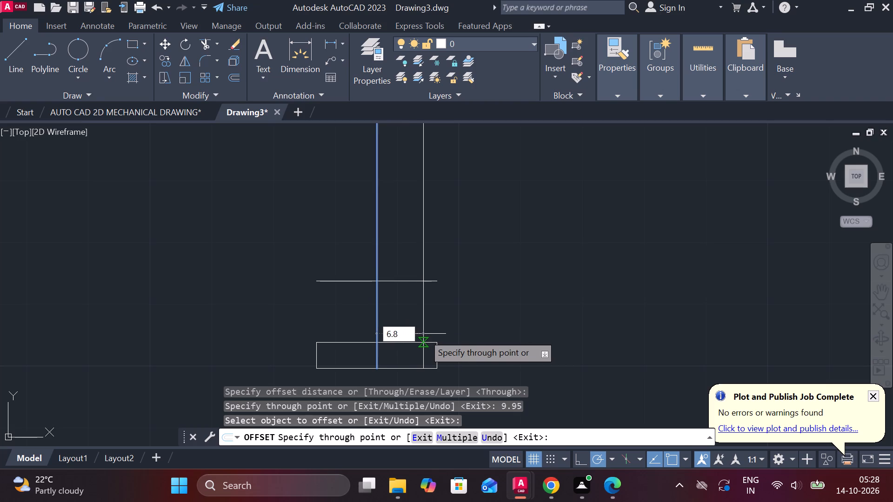
key(Return)
click(379, 310)
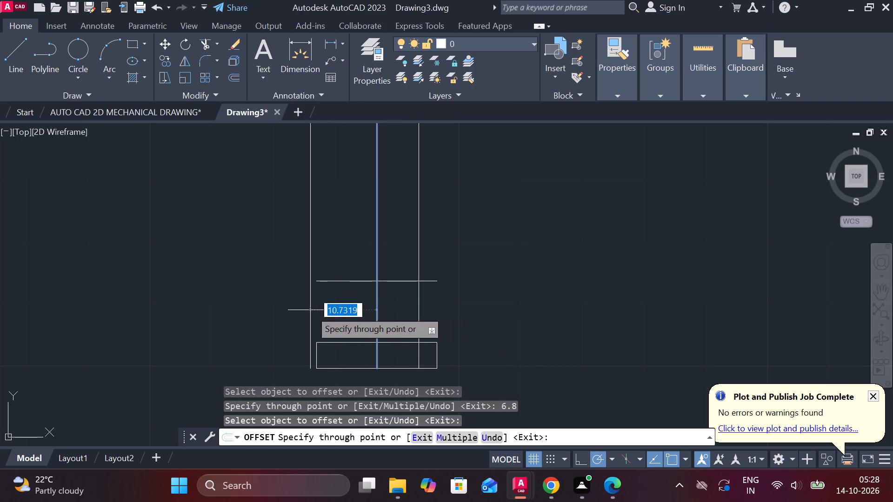
text(6.8)
key(Return)
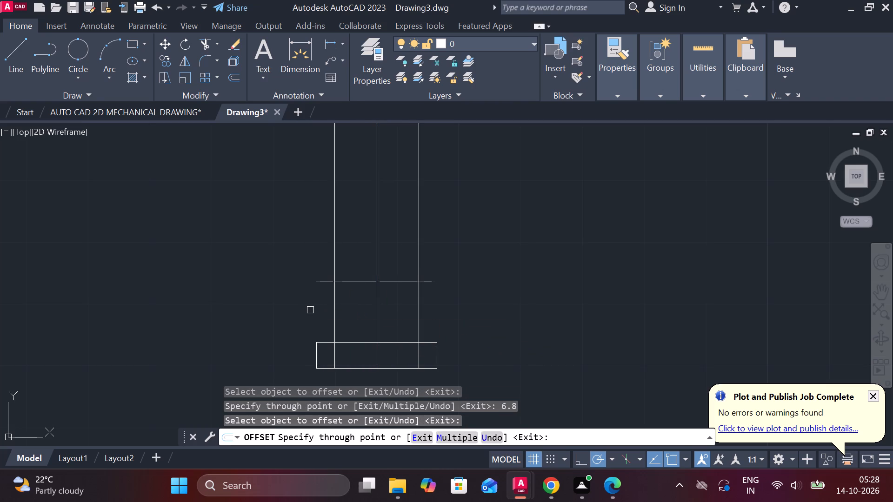
scroll(312, 313, up, 1)
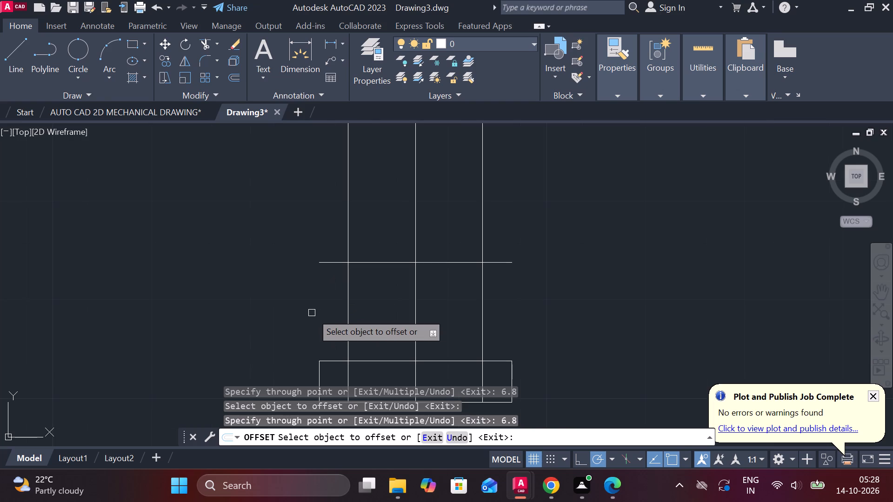
middle_drag(312, 313, 282, 320)
scroll(312, 313, up, 1)
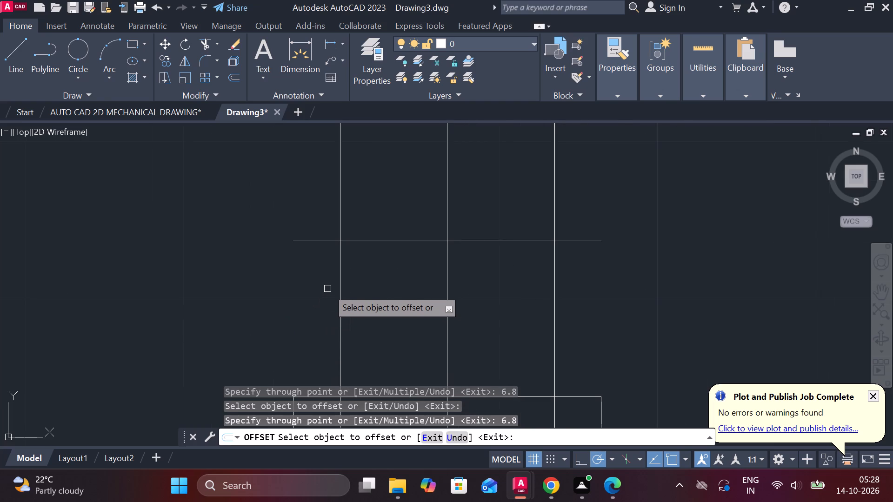
key(Escape)
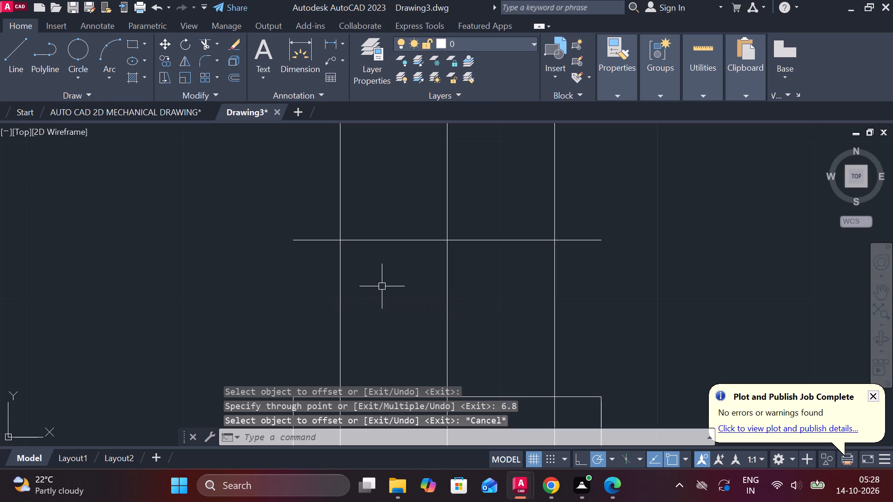
Trim the two offset vertical lines above the upper horizontal line, and that line's overhanging ends, to form a block on the base.
text(TR)
key(space)
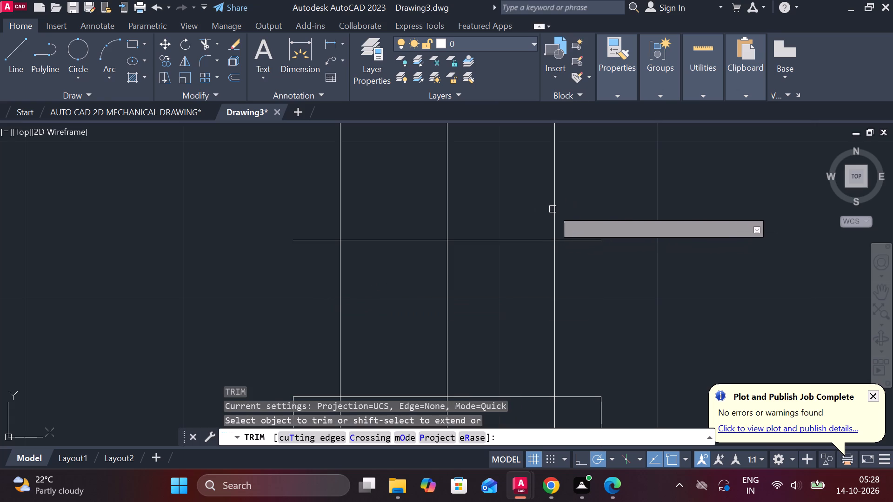
click(557, 210)
click(569, 238)
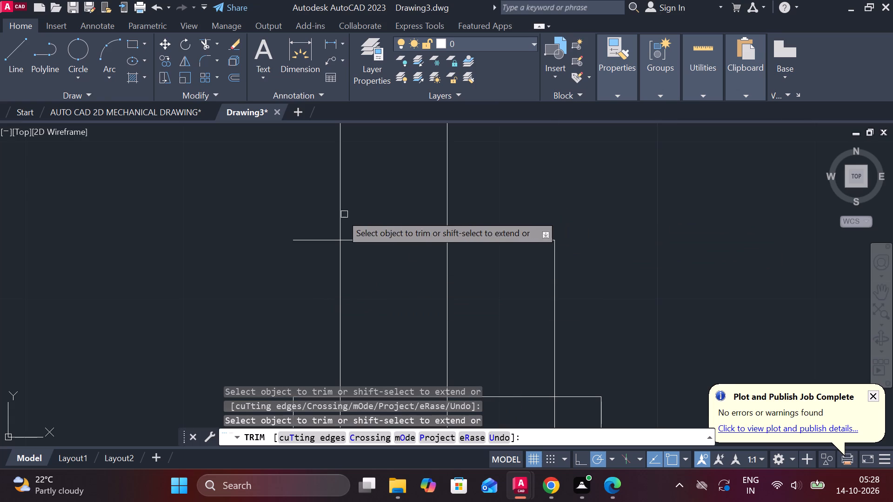
click(319, 235)
click(319, 244)
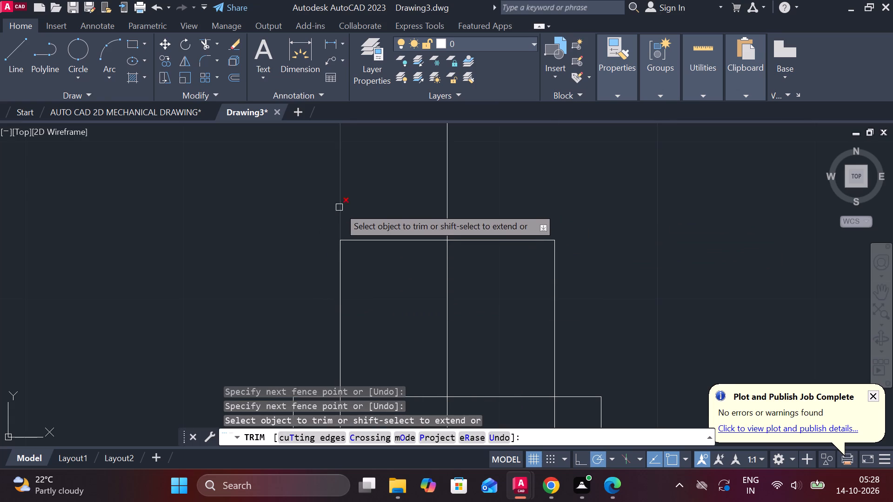
click(339, 207)
middle_drag(356, 206, 310, 191)
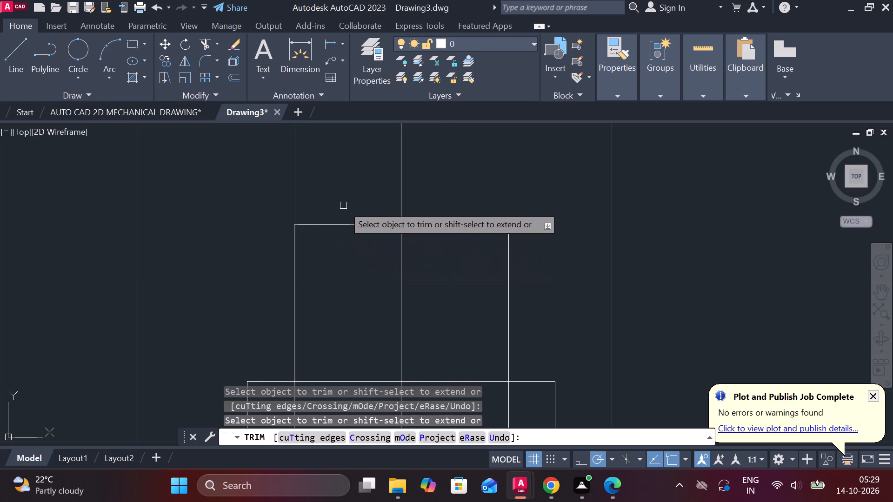
middle_drag(353, 210, 345, 166)
scroll(340, 166, down, 1)
key(Escape)
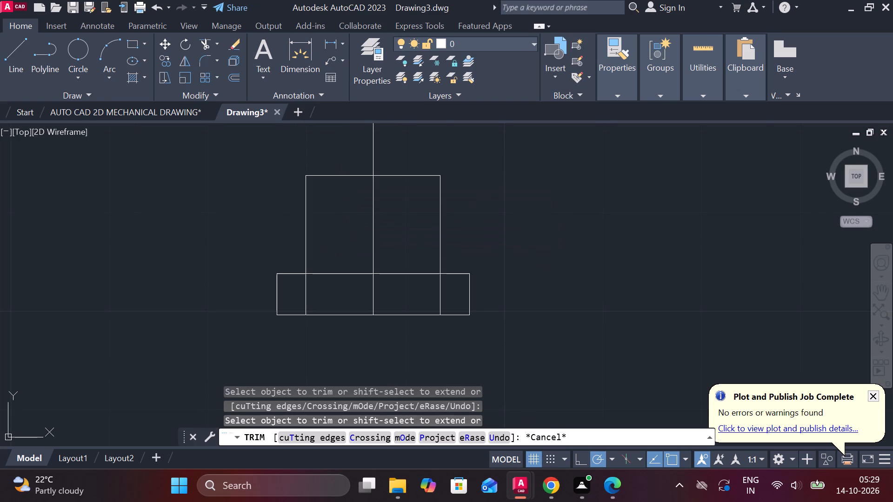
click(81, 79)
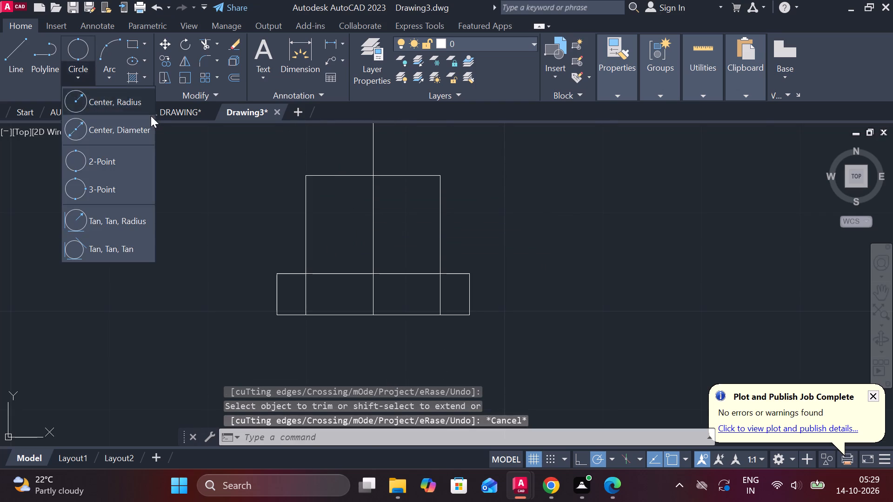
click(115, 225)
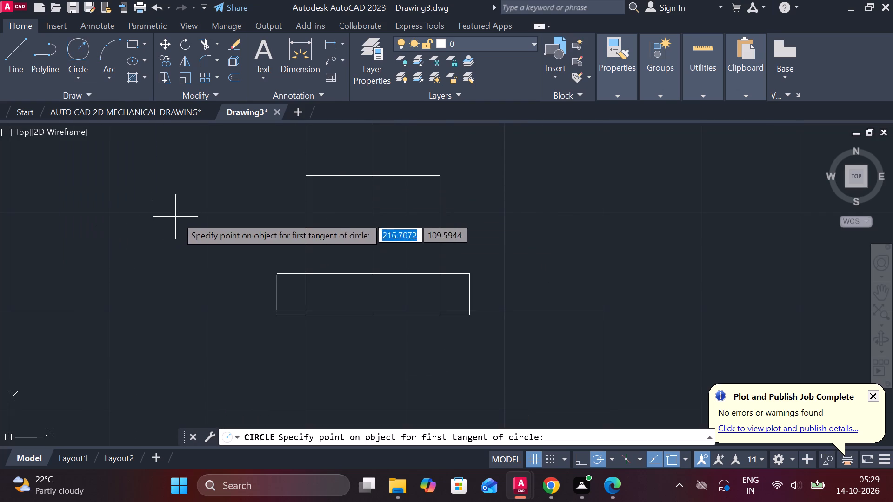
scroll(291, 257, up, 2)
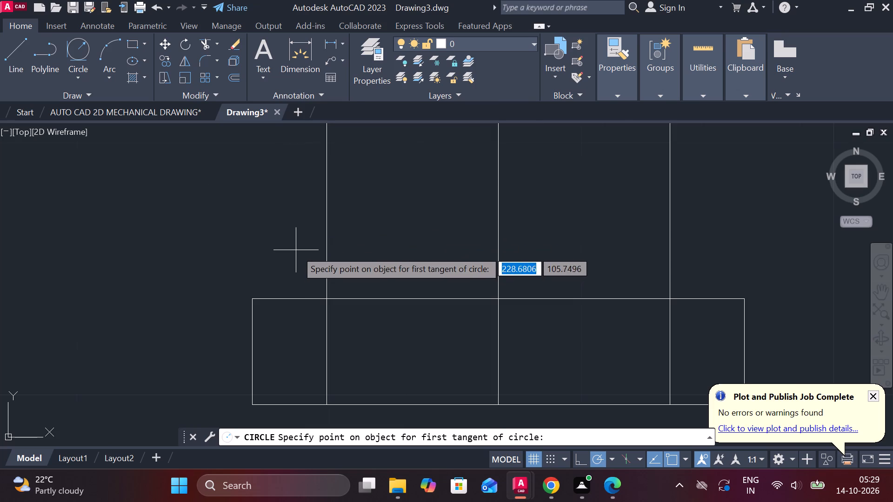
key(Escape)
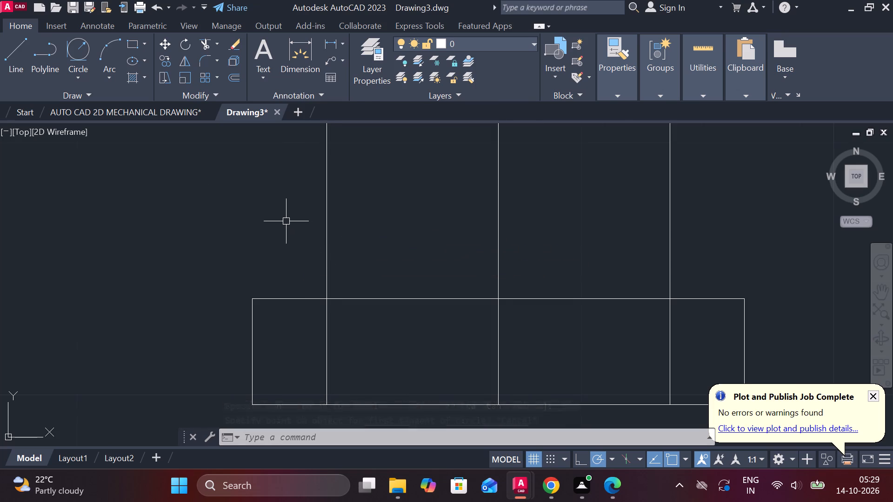
Offset the block's top edge upward by 9.4.
scroll(288, 222, down, 1)
middle_drag(348, 223, 333, 353)
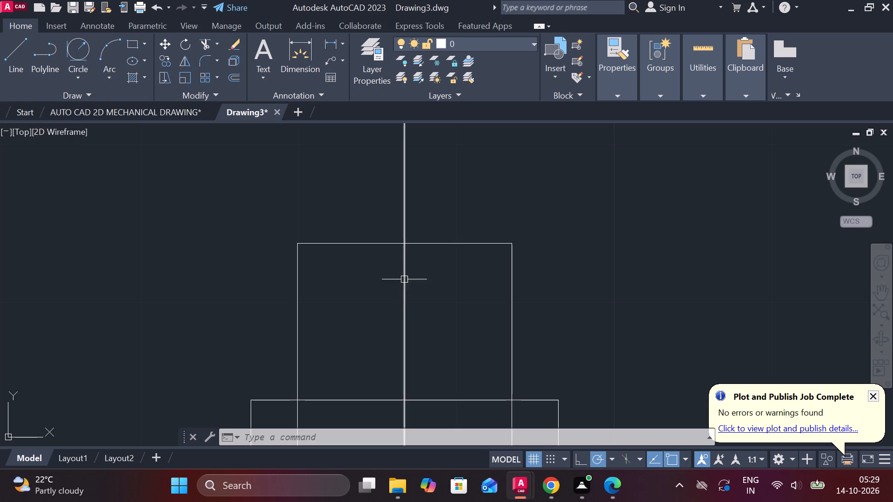
click(435, 244)
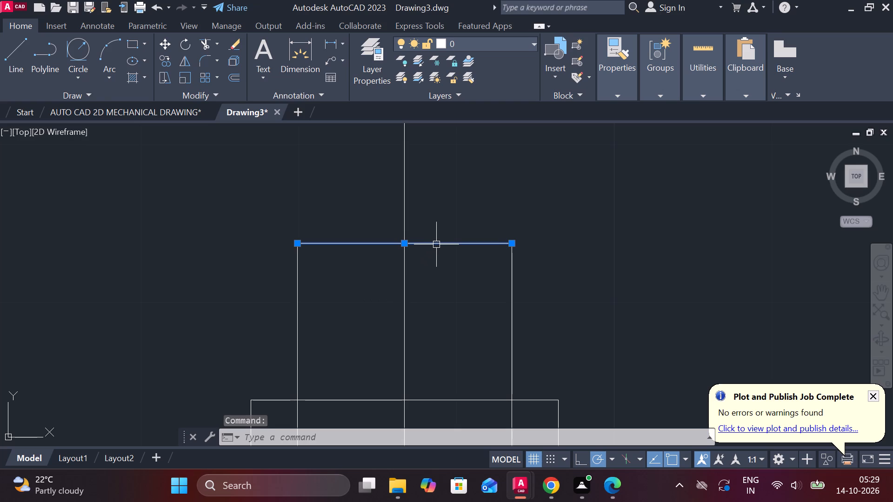
key(o)
key(Return)
key(Return)
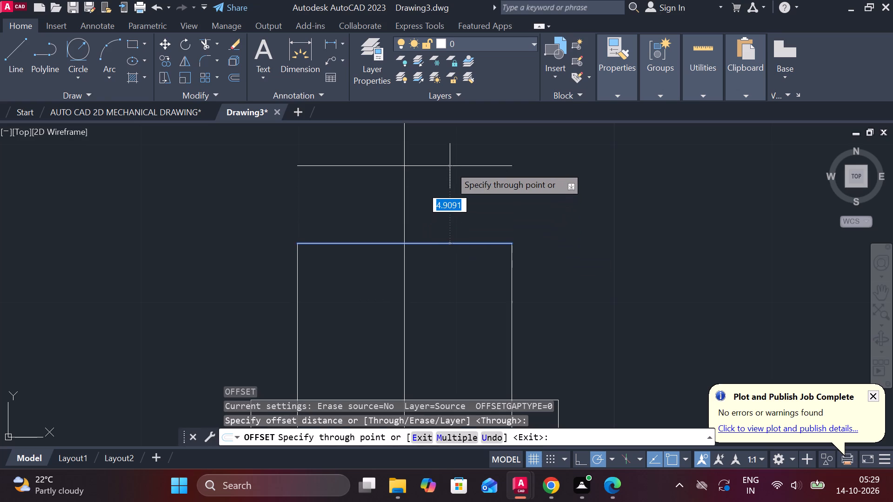
text(9.)
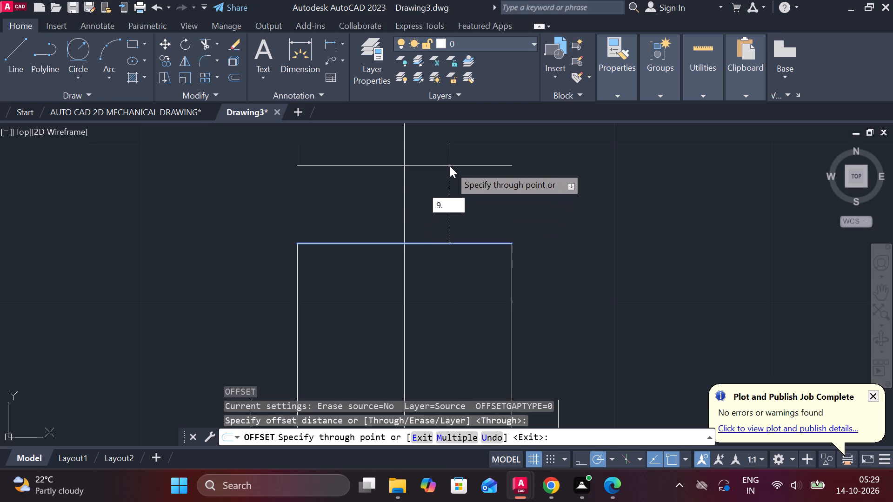
text(4)
key(space)
Offset the vertical centre line by 7.35 to its right and by 7.35 to its left.
scroll(450, 166, down, 2)
middle_drag(451, 166, 452, 194)
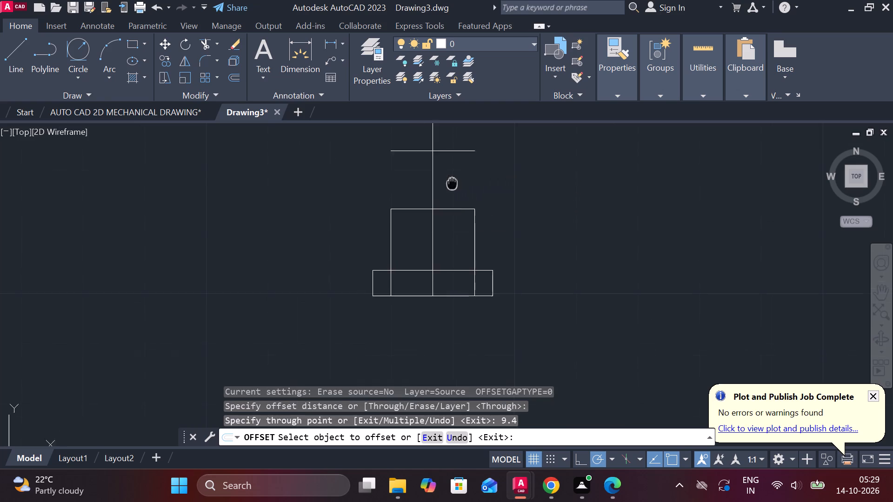
middle_drag(452, 194, 447, 215)
scroll(451, 215, up, 1)
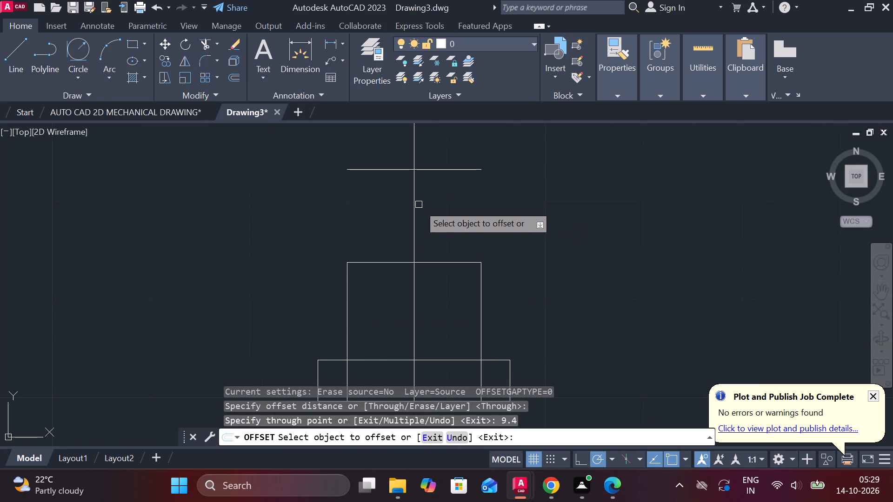
click(413, 194)
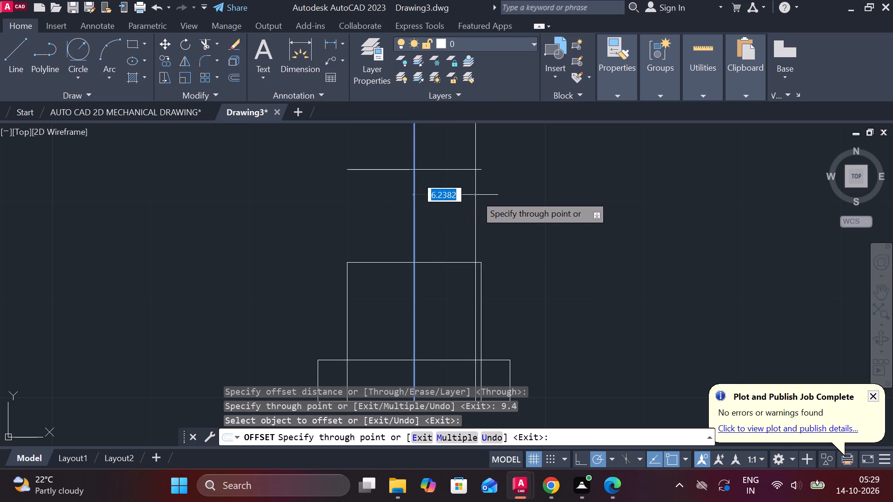
text(7.)
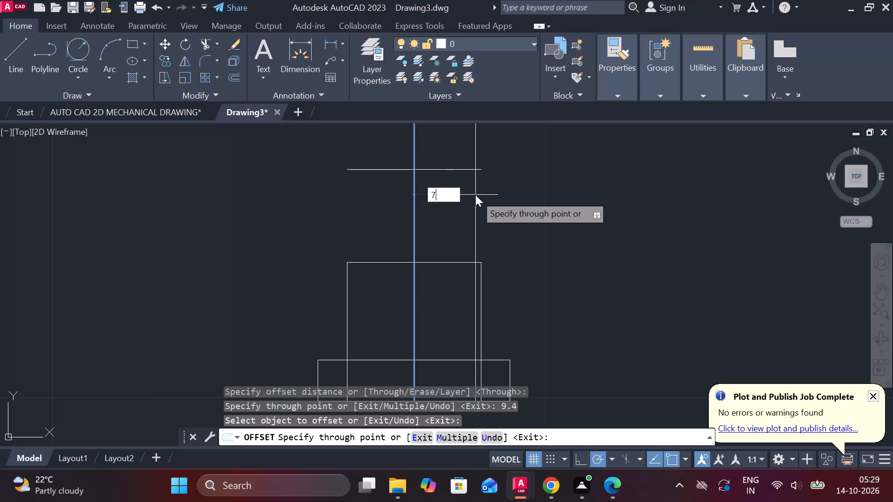
key(3)
text(5)
key(space)
click(413, 196)
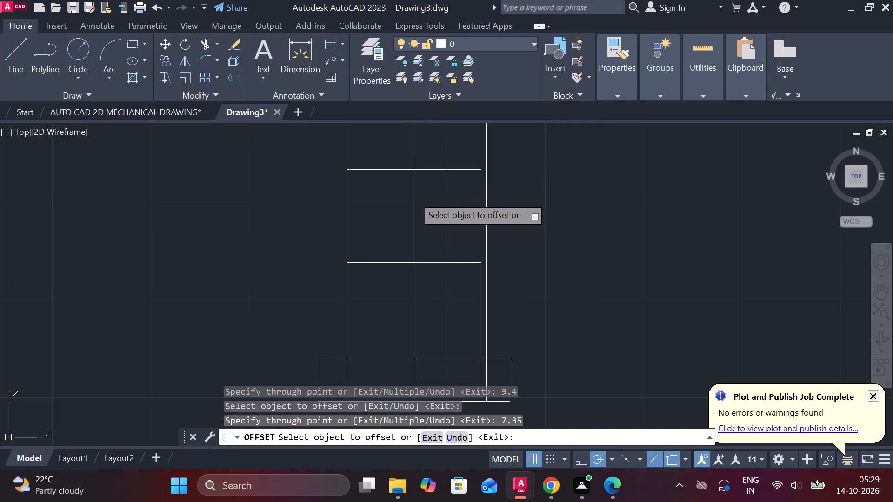
text(7.)
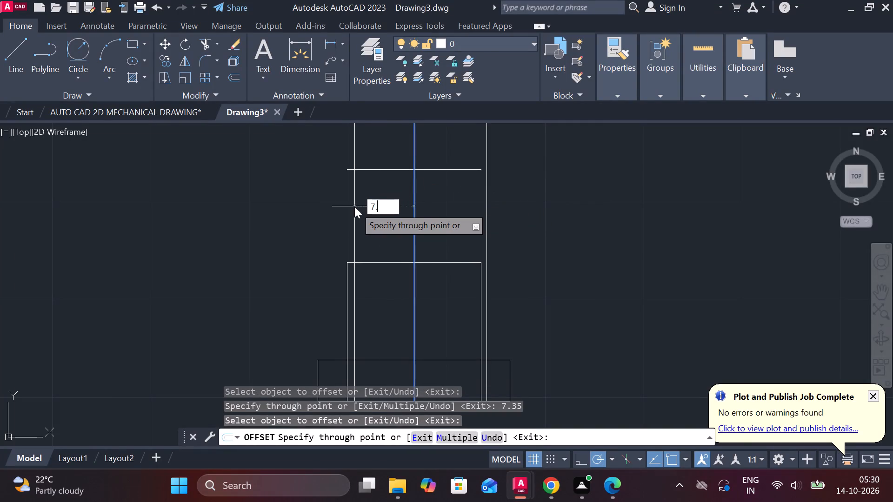
text(35)
key(space)
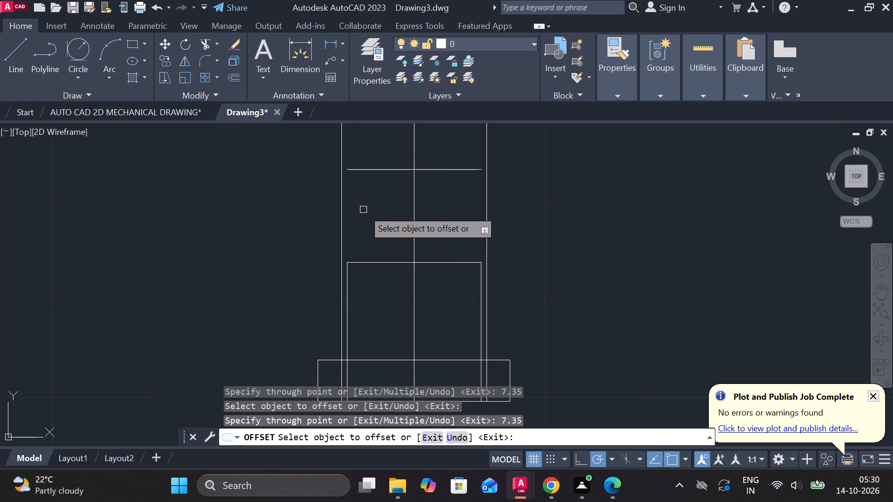
middle_drag(363, 210, 359, 247)
key(Escape)
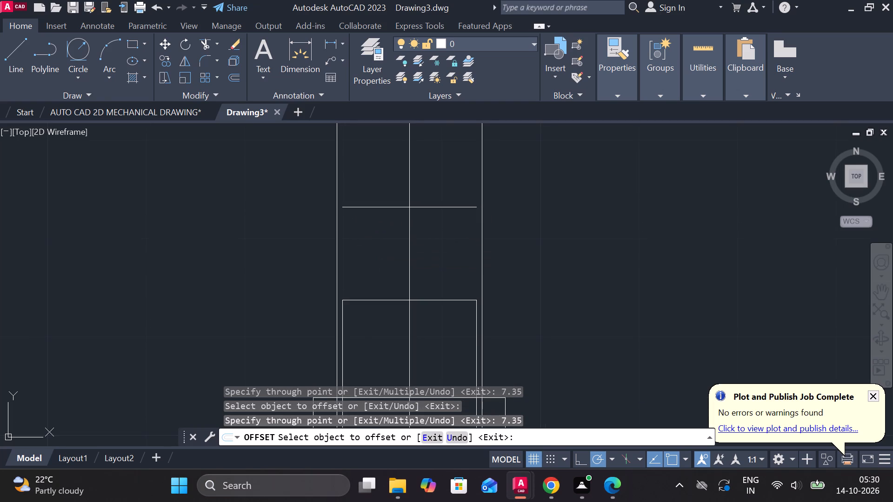
Extend both ends of the upper horizontal line to the two outer offset vertical lines.
text(EX)
key(space)
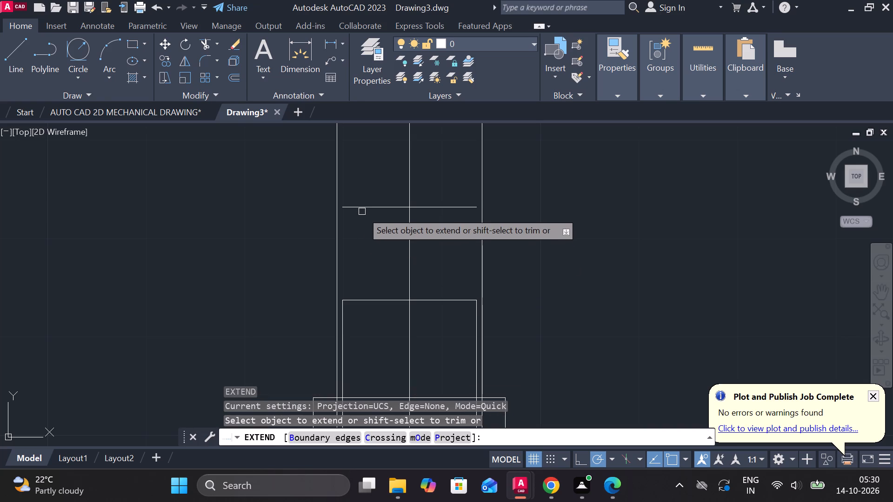
click(358, 209)
click(439, 205)
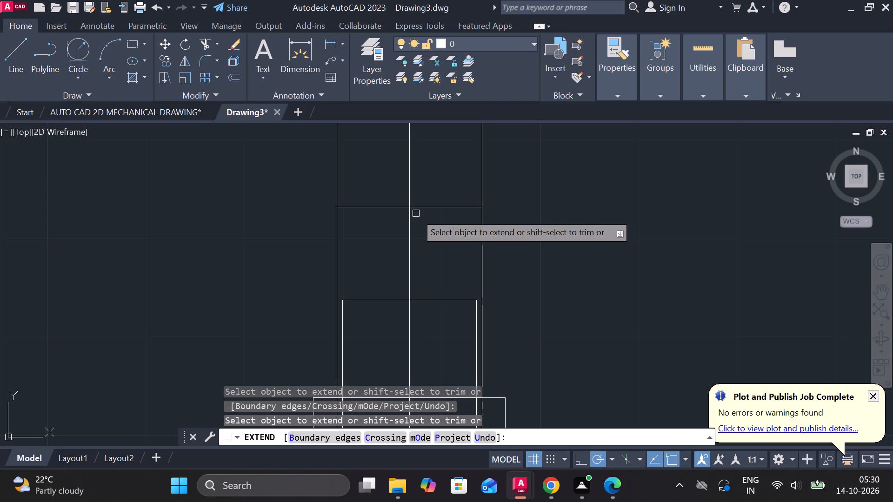
middle_drag(375, 220, 404, 258)
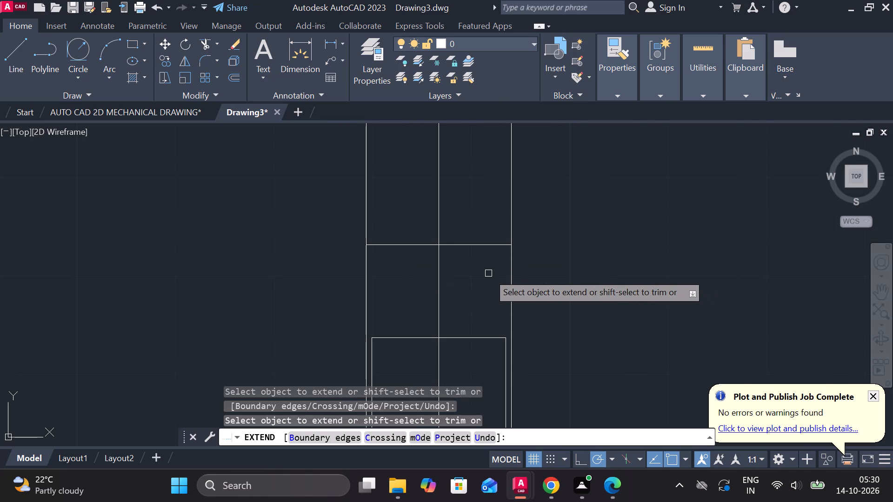
key(Escape)
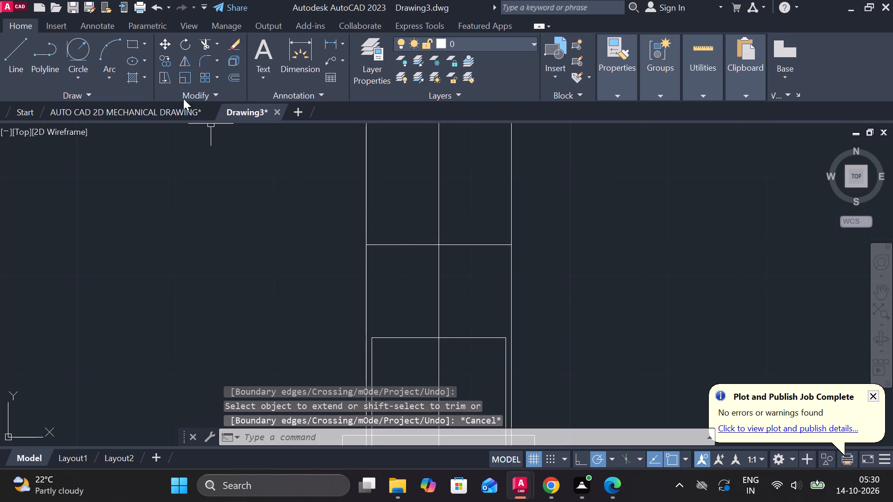
Draw a two-point circle 2.5 in diameter, running upward from the left end of the upper horizontal line.
click(85, 78)
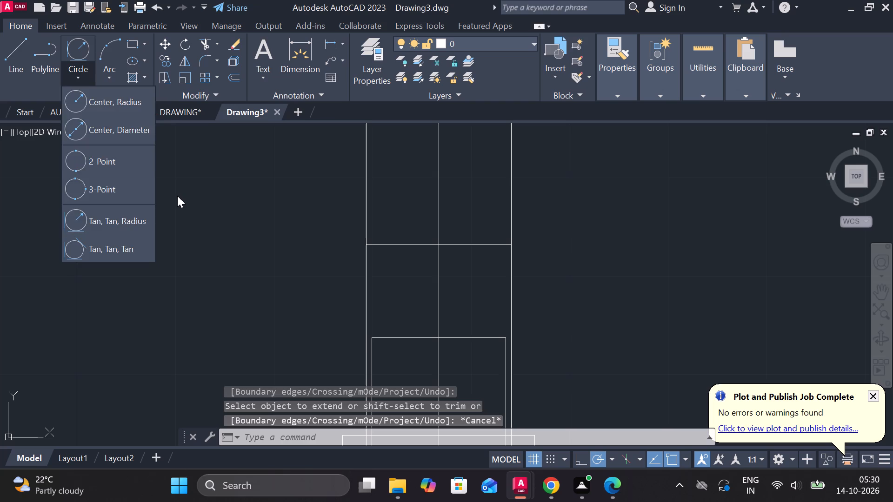
key(Escape)
text(C)
key(space)
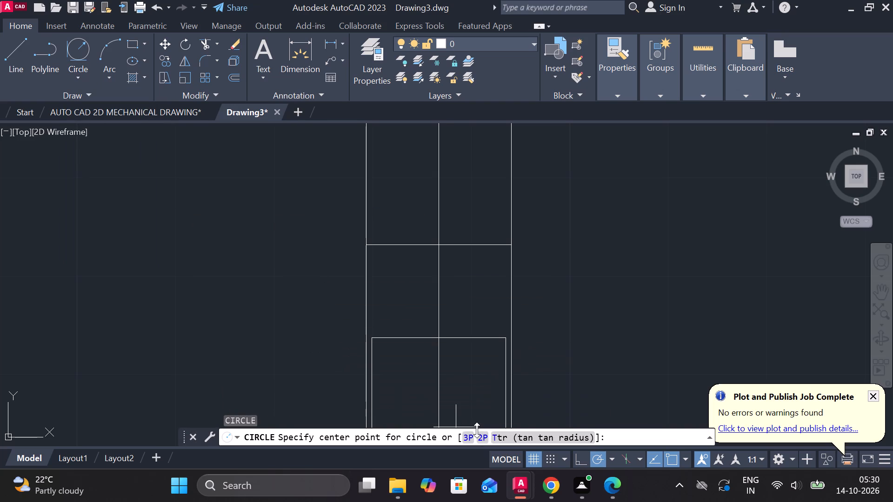
click(481, 434)
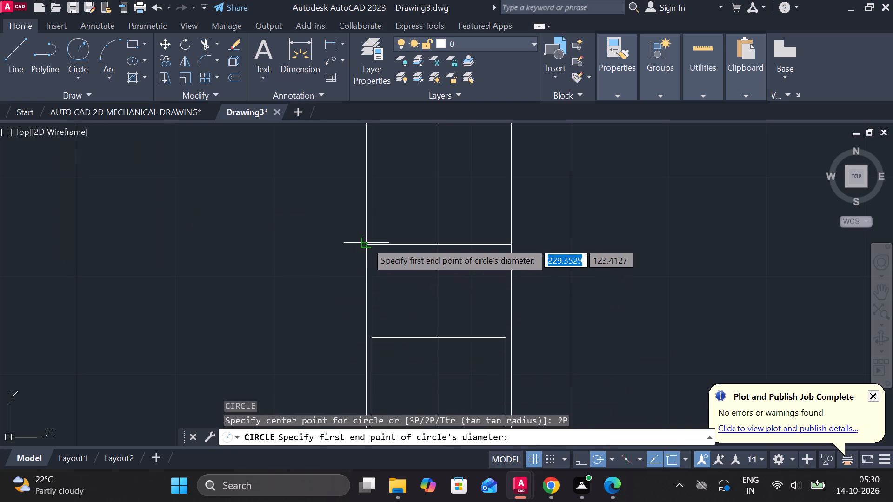
click(366, 242)
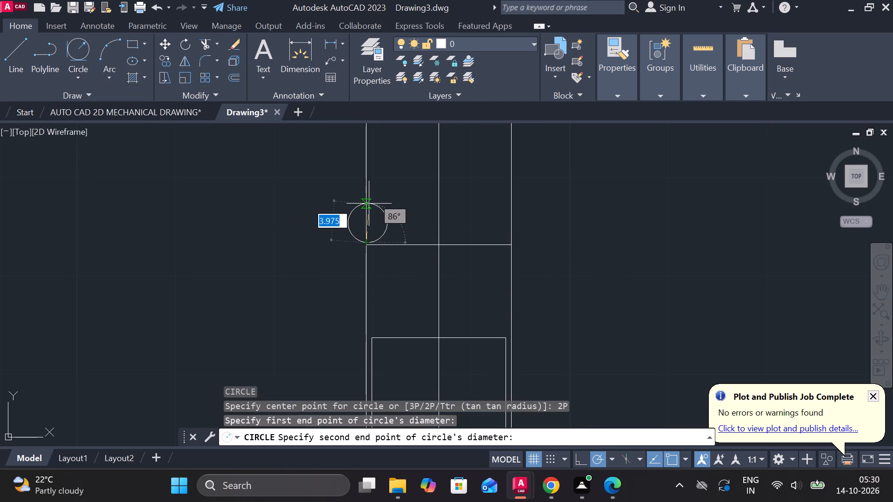
text(2.5)
key(space)
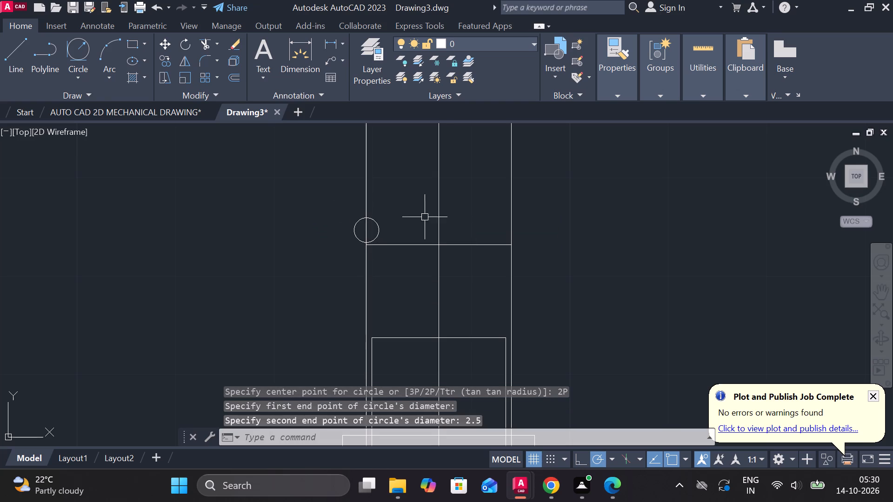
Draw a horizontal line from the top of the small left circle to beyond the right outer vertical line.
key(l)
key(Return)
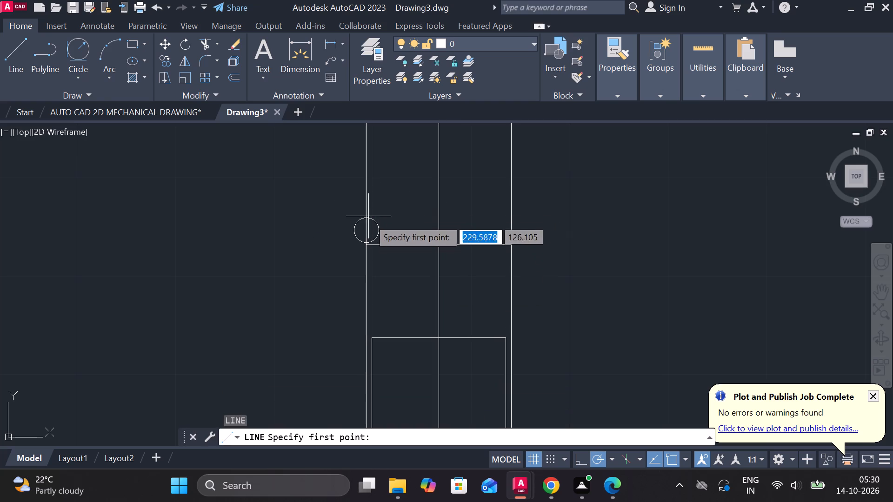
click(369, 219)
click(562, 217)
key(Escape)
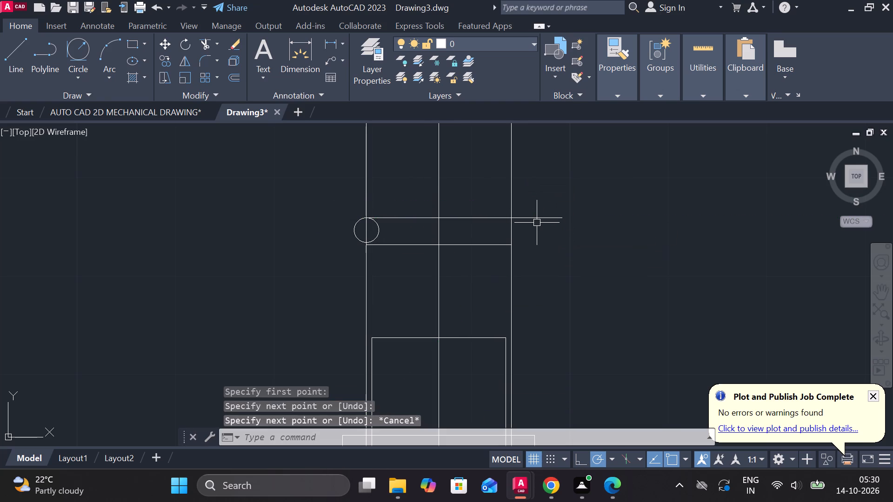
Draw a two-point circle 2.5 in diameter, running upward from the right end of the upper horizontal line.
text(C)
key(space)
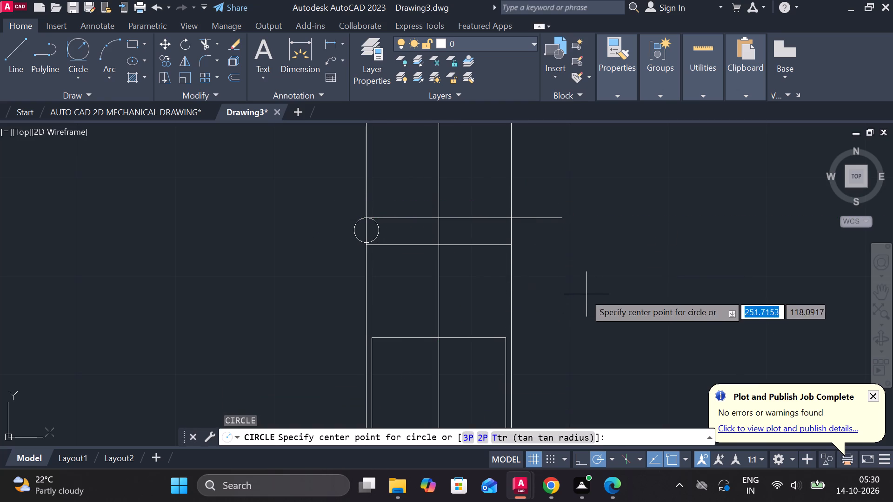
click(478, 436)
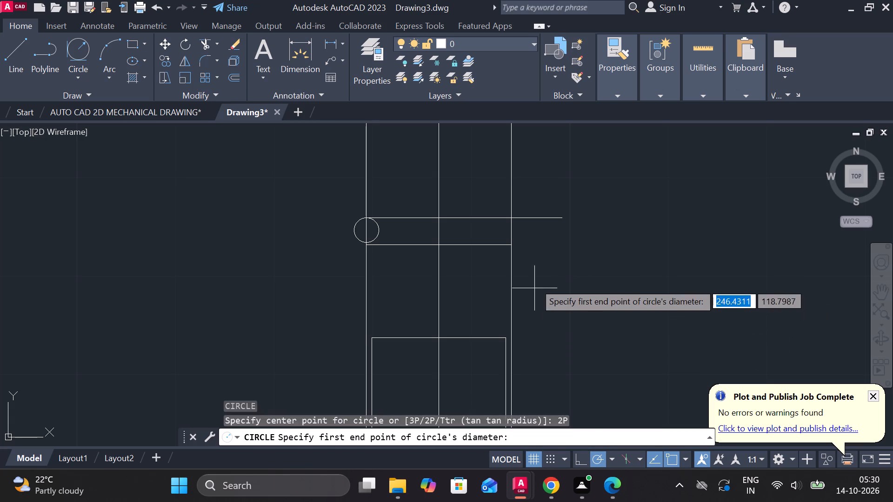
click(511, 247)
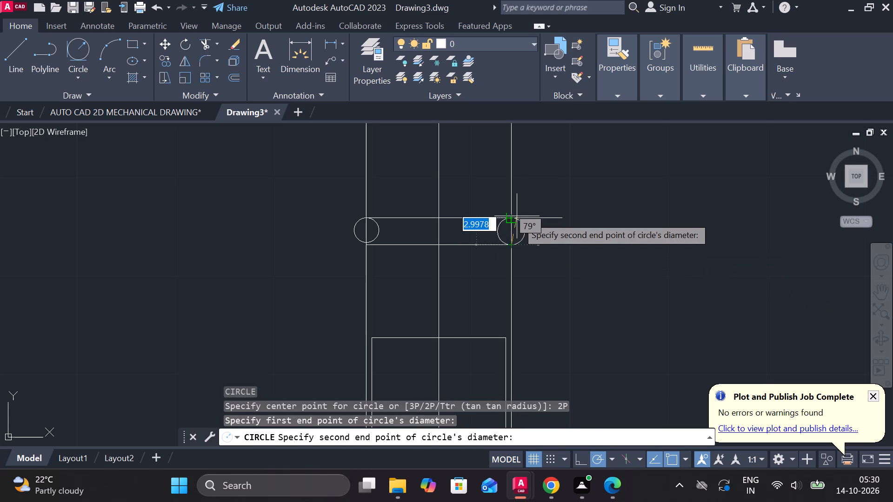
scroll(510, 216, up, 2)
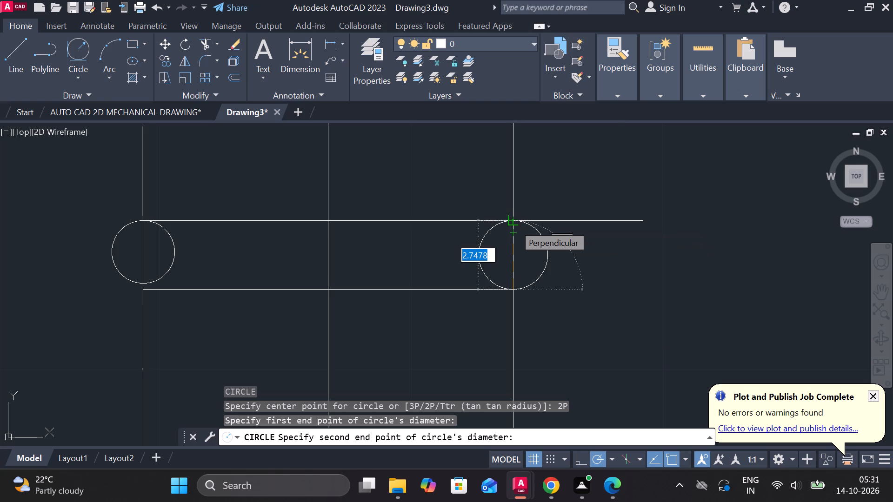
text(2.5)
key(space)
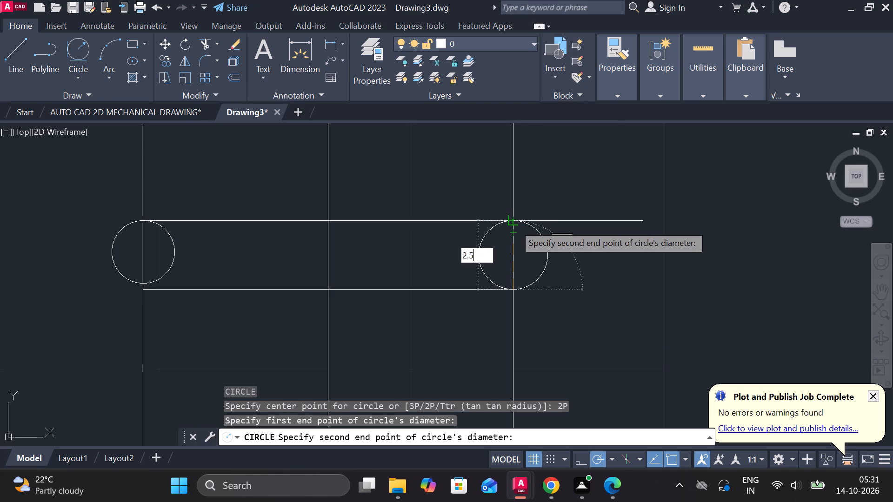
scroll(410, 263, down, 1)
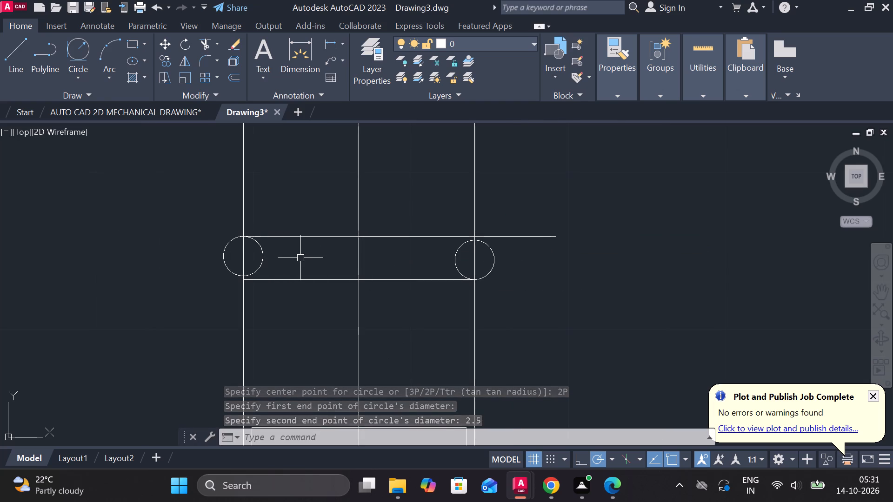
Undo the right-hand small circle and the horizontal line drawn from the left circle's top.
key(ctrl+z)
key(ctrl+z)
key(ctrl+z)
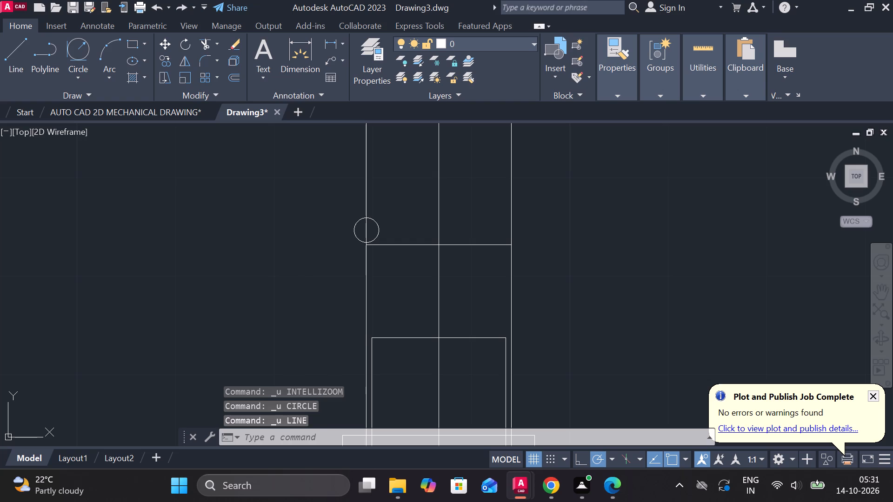
Undo the small circle at the left end of the upper horizontal line.
key(ctrl+z)
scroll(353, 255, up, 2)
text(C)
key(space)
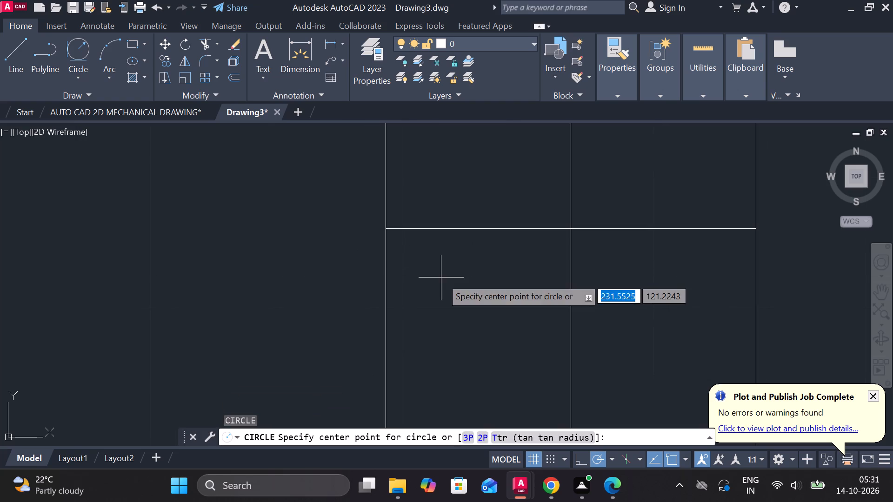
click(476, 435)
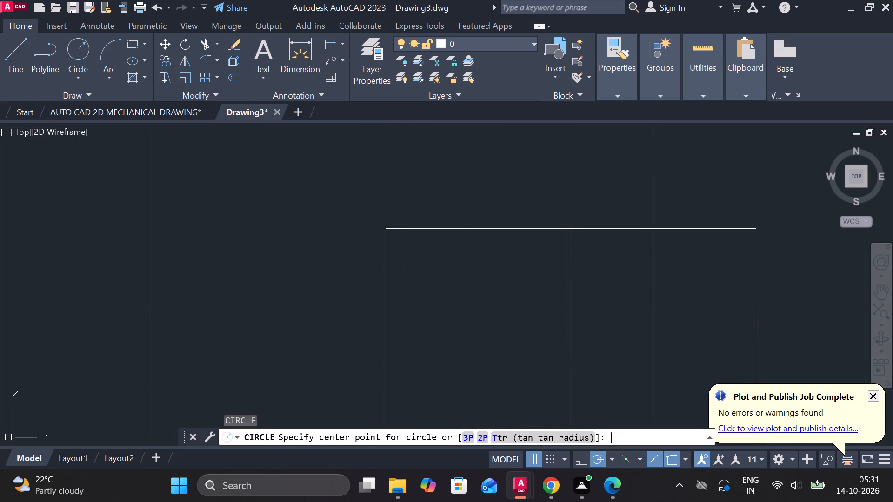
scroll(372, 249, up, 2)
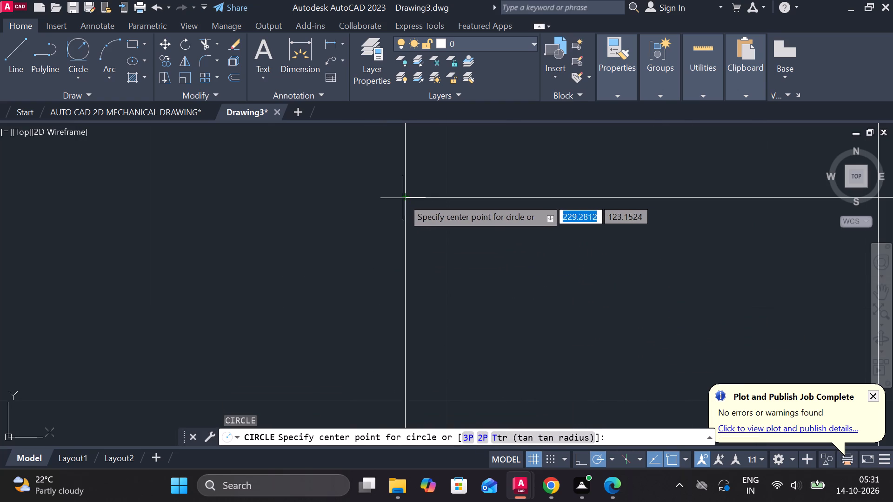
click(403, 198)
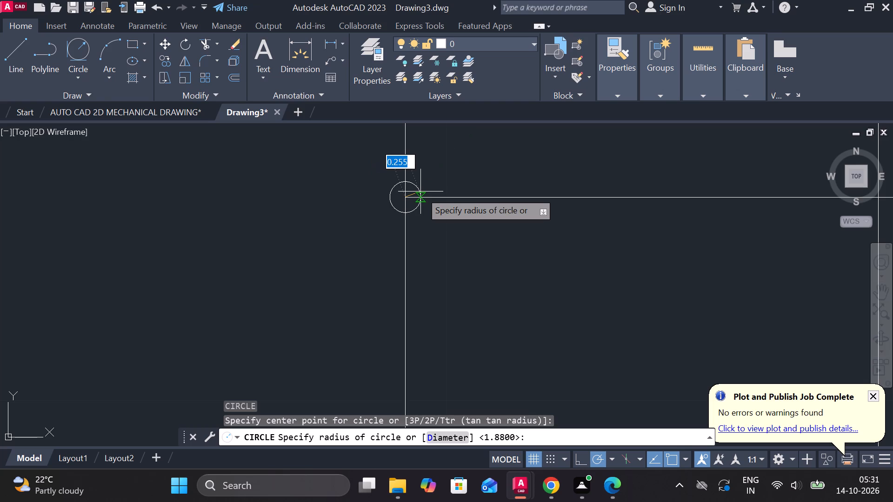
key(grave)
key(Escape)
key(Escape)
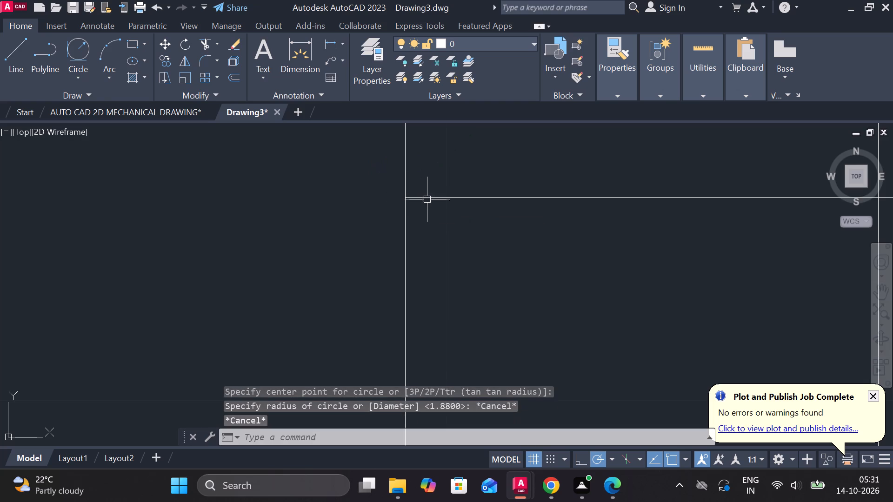
Draw a two-point circle 2.5 in diameter, running straight up from the left end of the upper horizontal line.
text(C)
key(space)
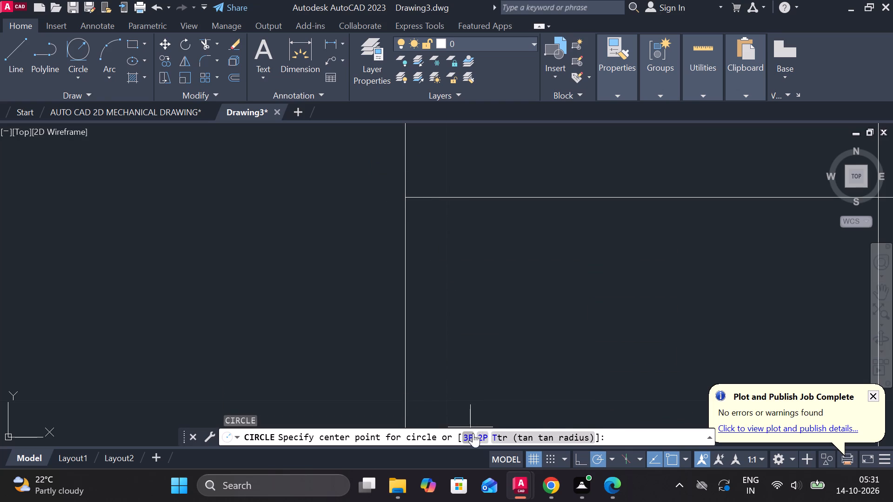
click(478, 434)
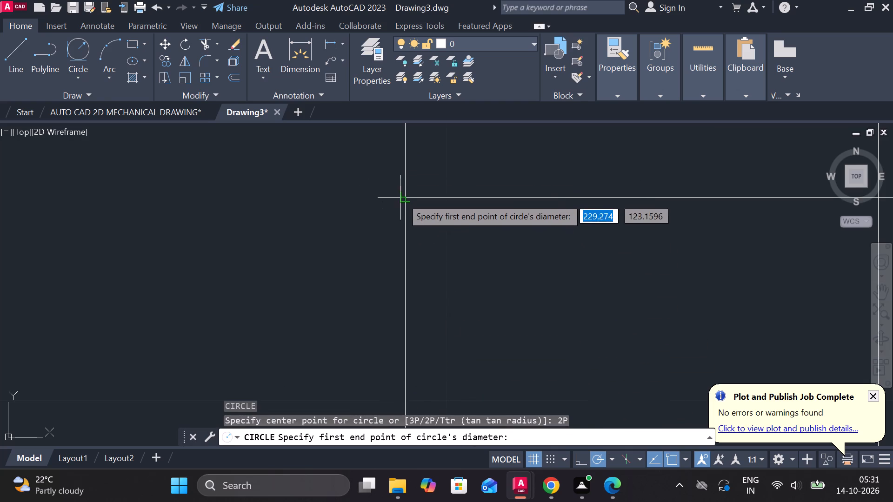
click(407, 196)
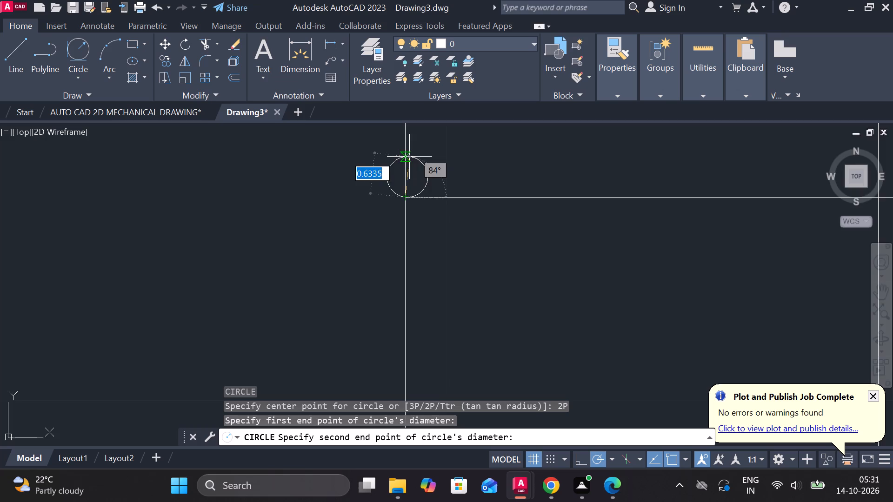
middle_drag(409, 157, 366, 248)
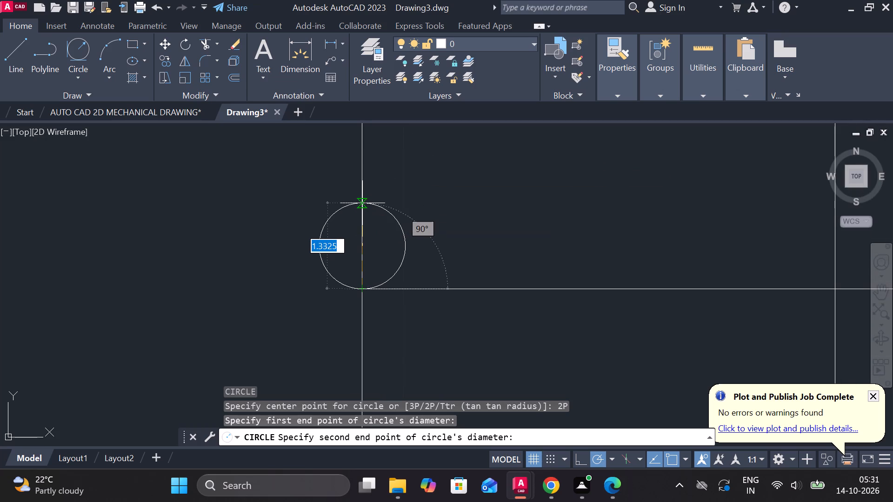
key(2)
key(period)
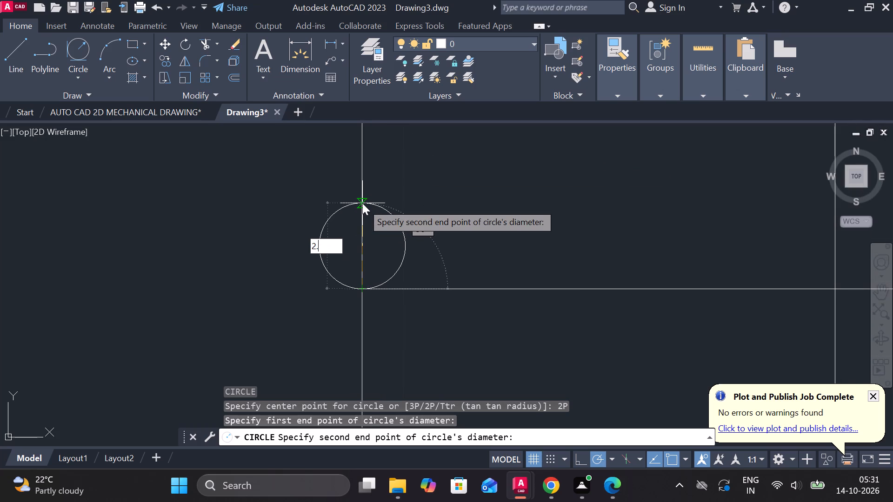
text(5)
key(space)
scroll(362, 203, down, 2)
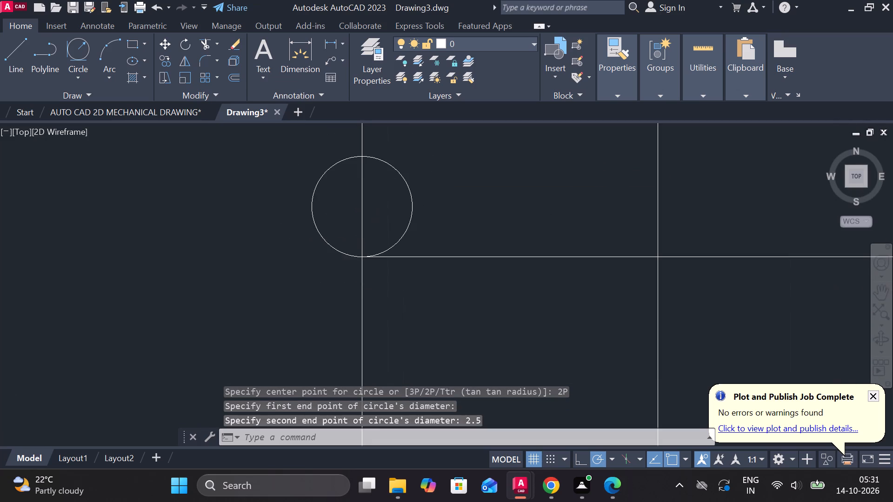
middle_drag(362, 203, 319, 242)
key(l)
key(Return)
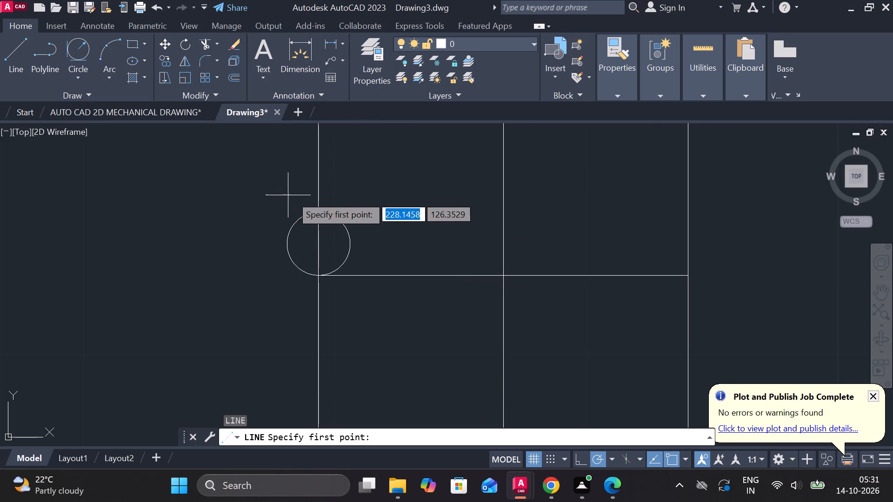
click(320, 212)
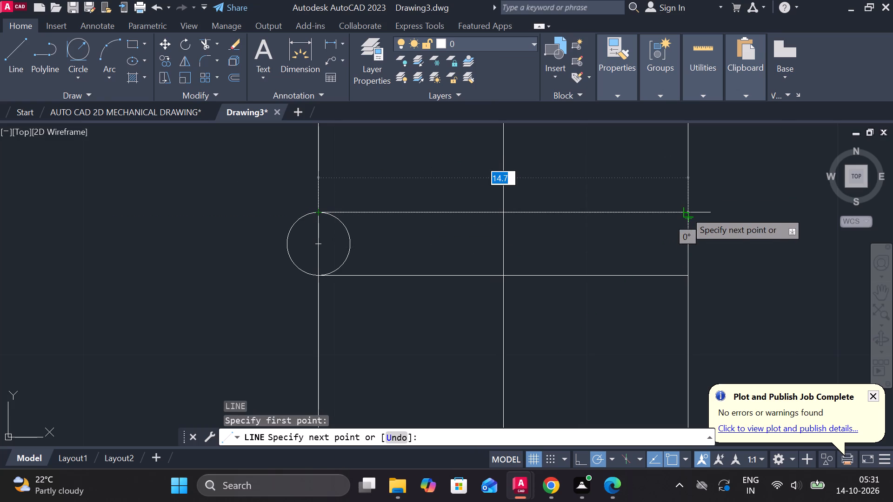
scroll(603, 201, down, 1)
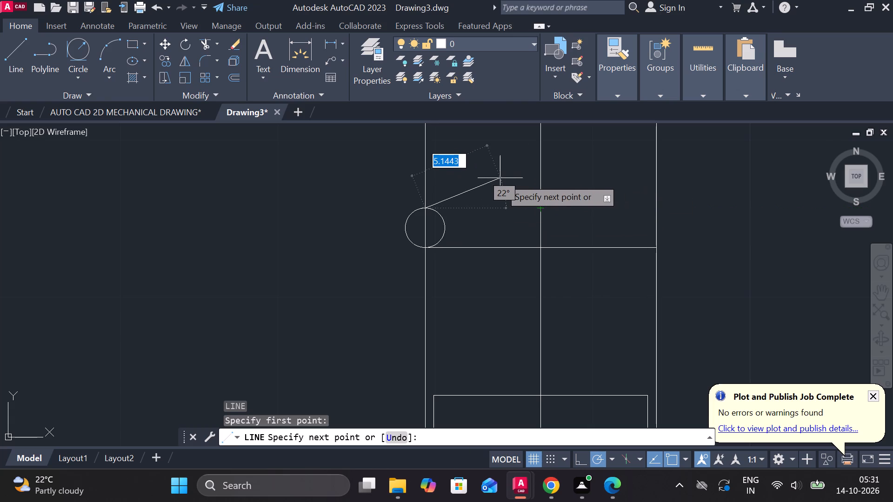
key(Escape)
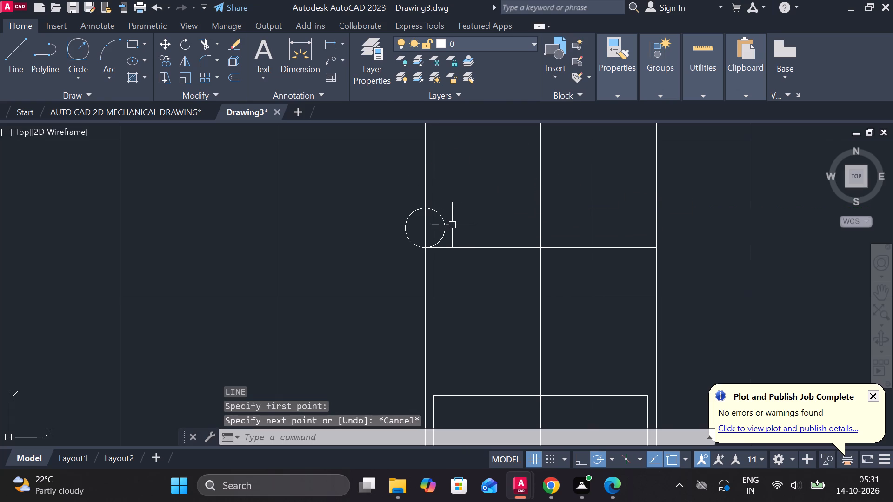
Move the small circle 1.25 to the right so its left quadrant touches the left outer vertical line.
click(446, 229)
key(m)
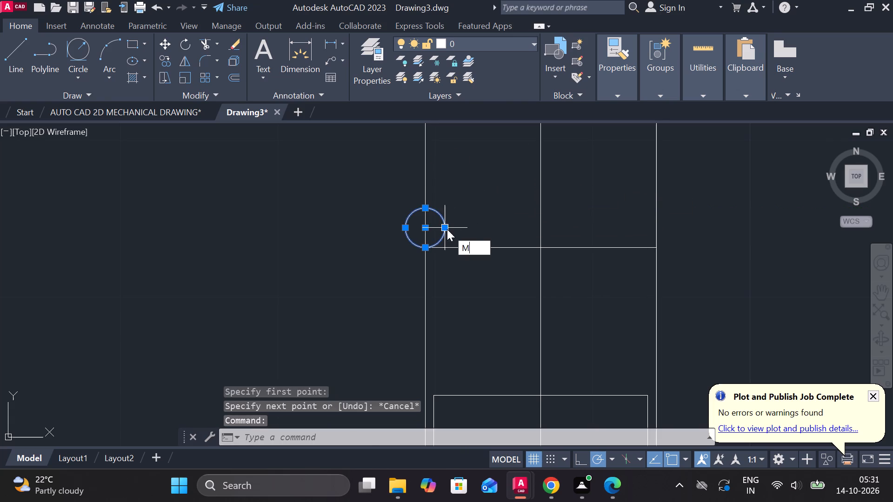
key(Return)
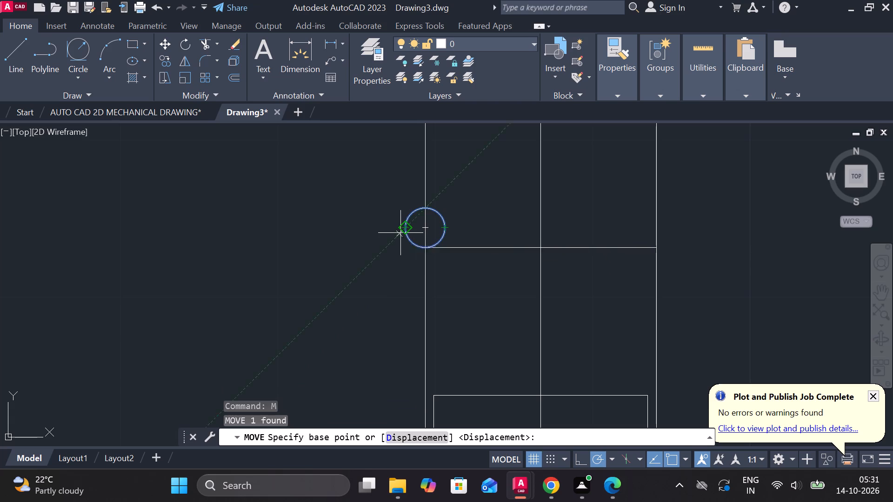
click(404, 227)
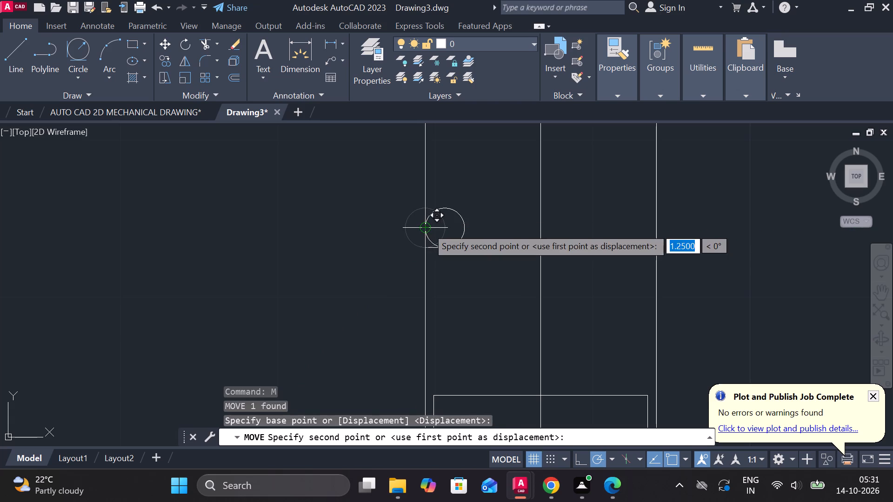
click(427, 227)
key(Escape)
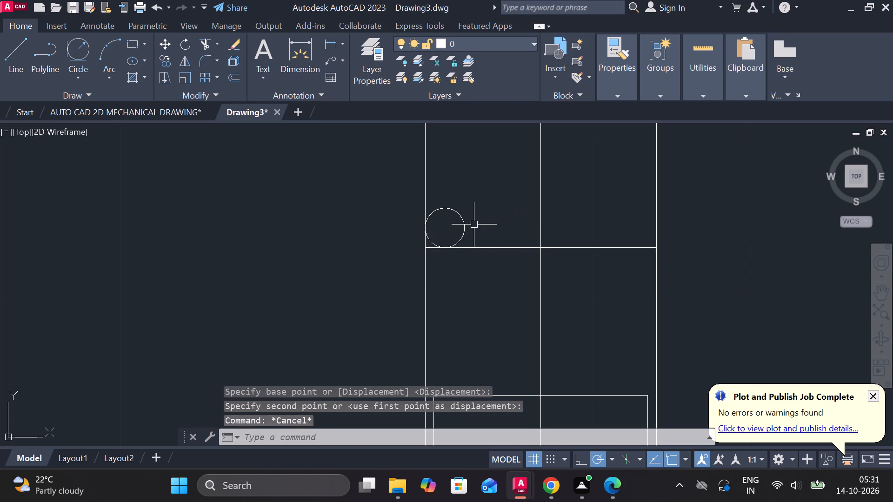
Mirror the small circle about the vertical centre line, keeping the original.
click(467, 228)
text(MI)
key(Return)
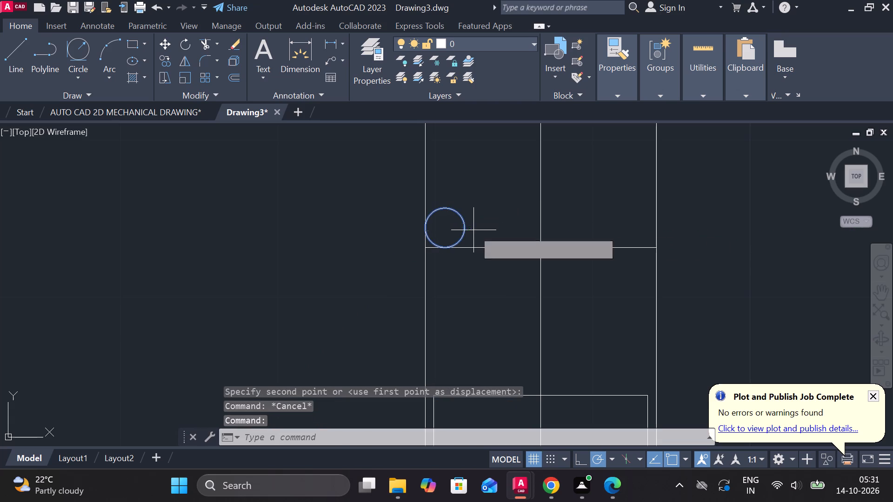
click(539, 251)
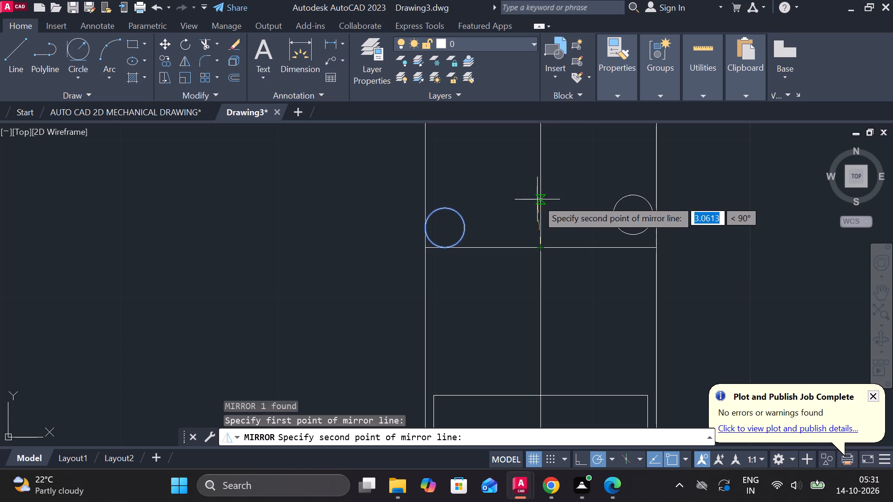
scroll(541, 190, down, 2)
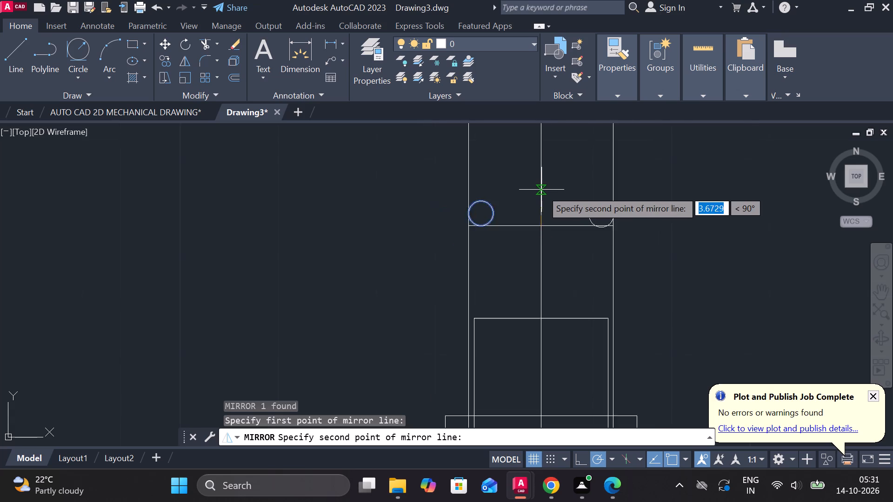
middle_drag(541, 190, 538, 284)
click(541, 142)
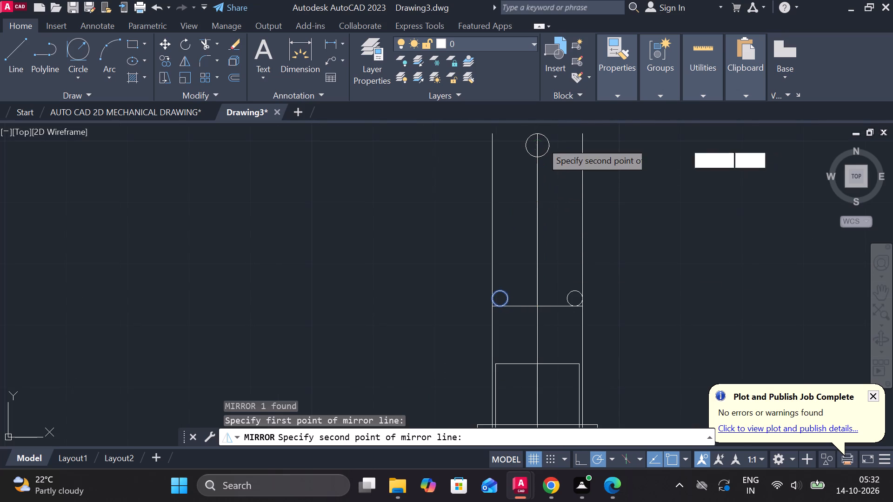
drag(565, 196, 541, 142)
scroll(607, 253, up, 1)
middle_drag(609, 279, 609, 279)
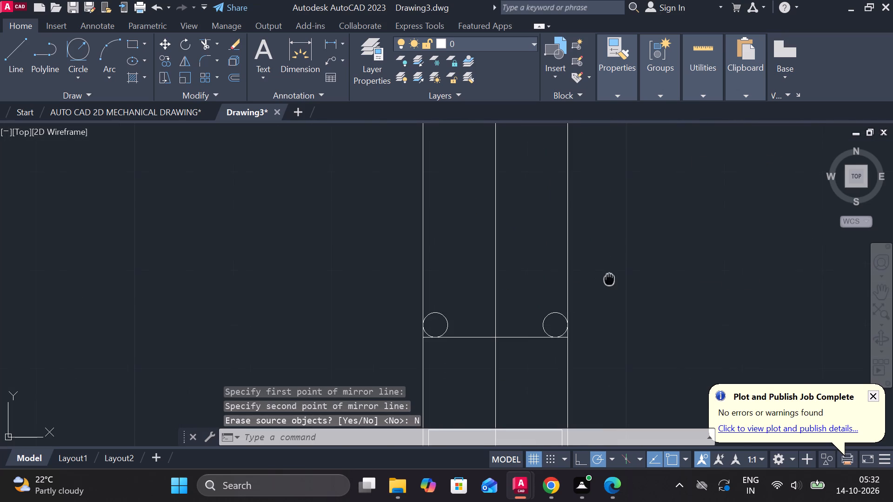
middle_drag(609, 279, 580, 184)
key(Escape)
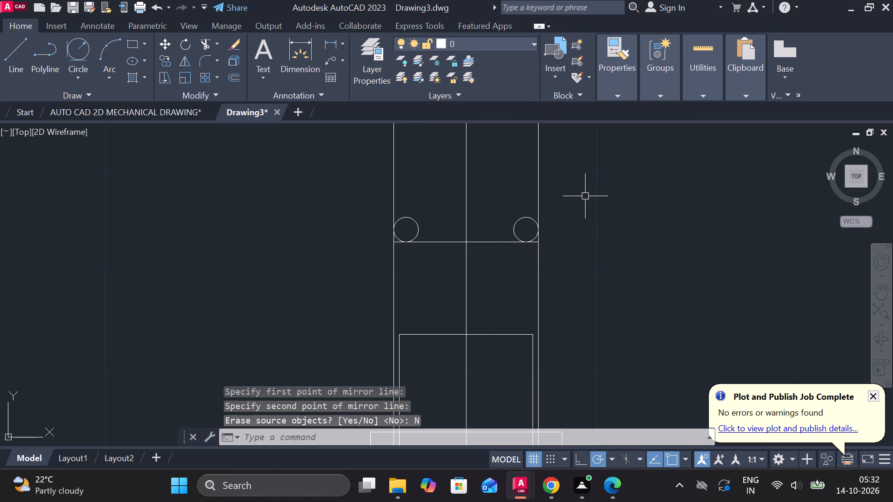
Draw a horizontal line from the top of the left small circle to the top of the right one.
key(l)
key(Return)
click(412, 215)
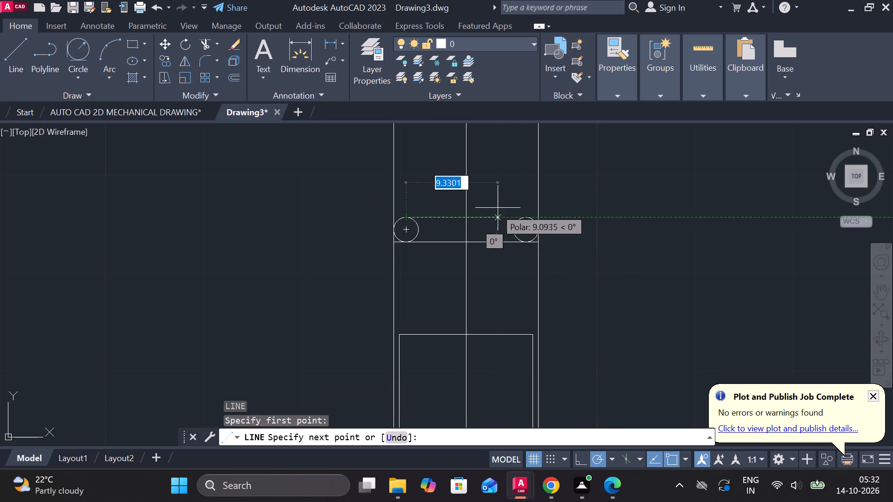
click(524, 218)
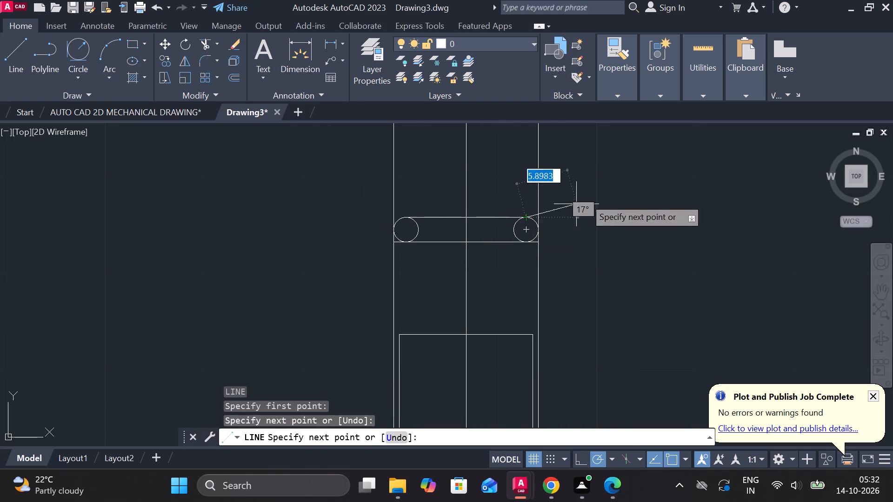
key(Escape)
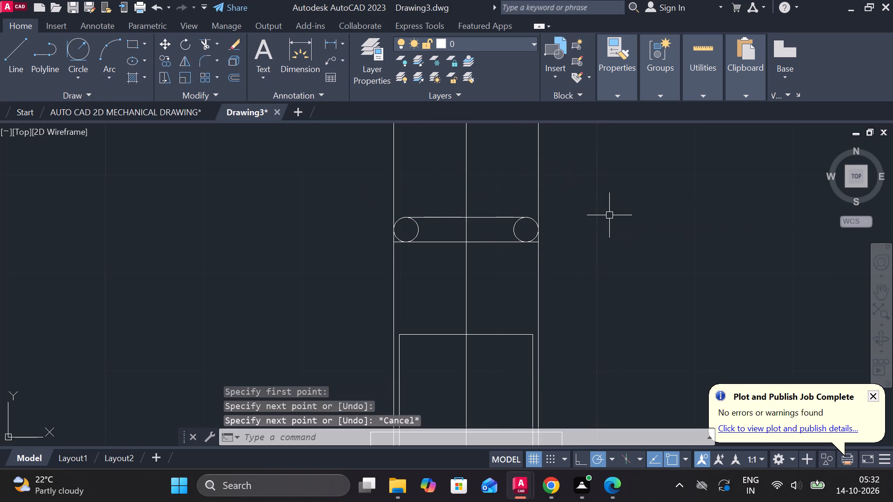
Trim the inner halves of both small circles and the stub of the lower horizontal line beyond the right circle.
text(TR)
key(space)
scroll(541, 246, up, 3)
click(524, 232)
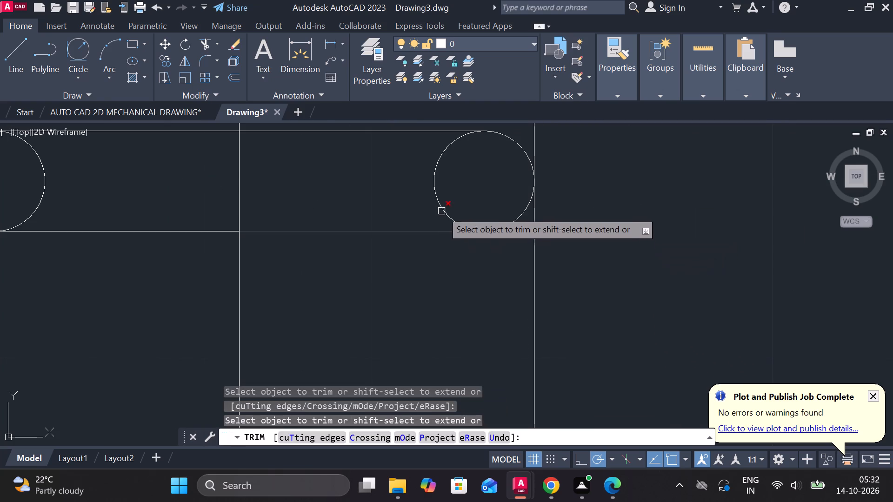
click(442, 199)
scroll(427, 197, down, 2)
click(279, 194)
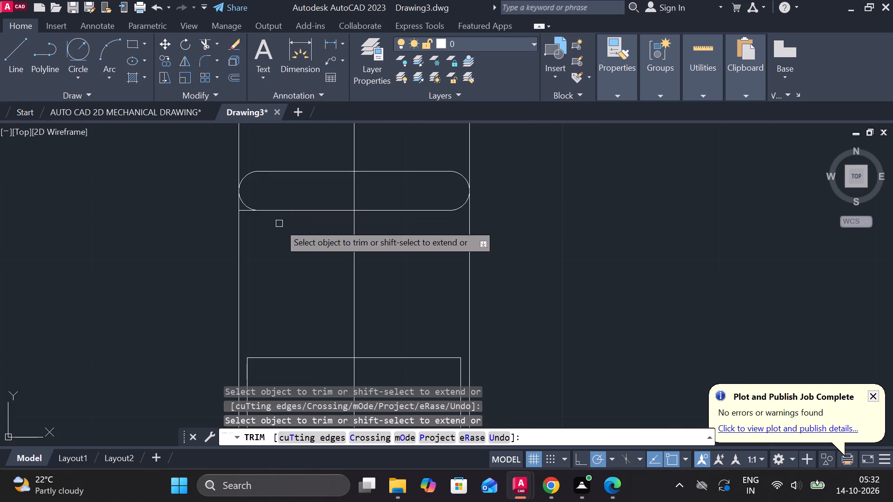
Trim the left stub of the slot's lower line and the left outer vertical line below the slot's left arc.
middle_drag(286, 235, 323, 286)
scroll(224, 290, up, 2)
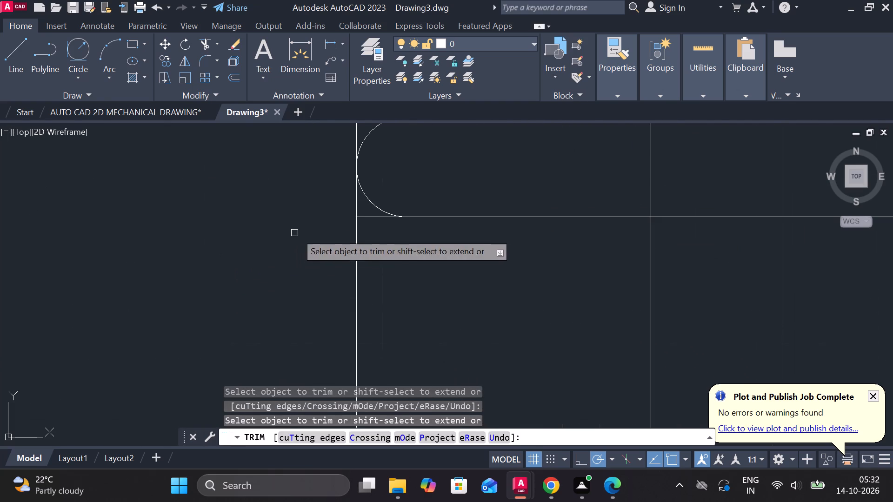
click(359, 218)
click(365, 217)
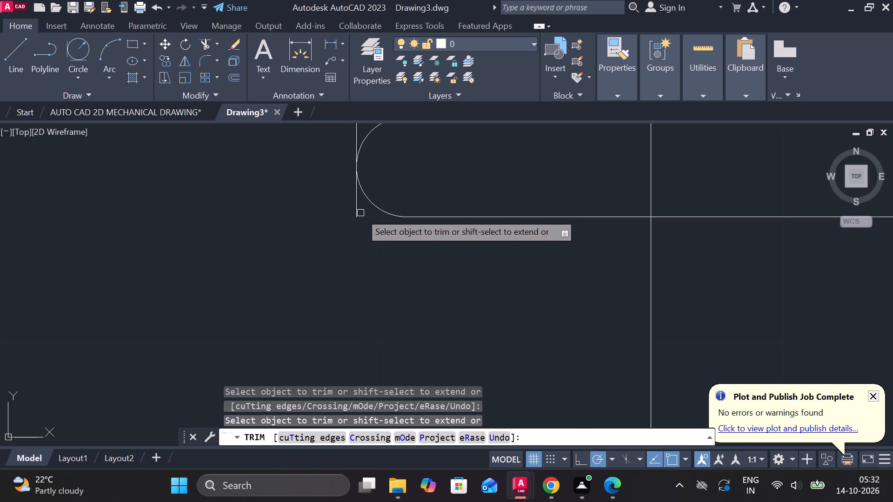
click(360, 213)
click(355, 211)
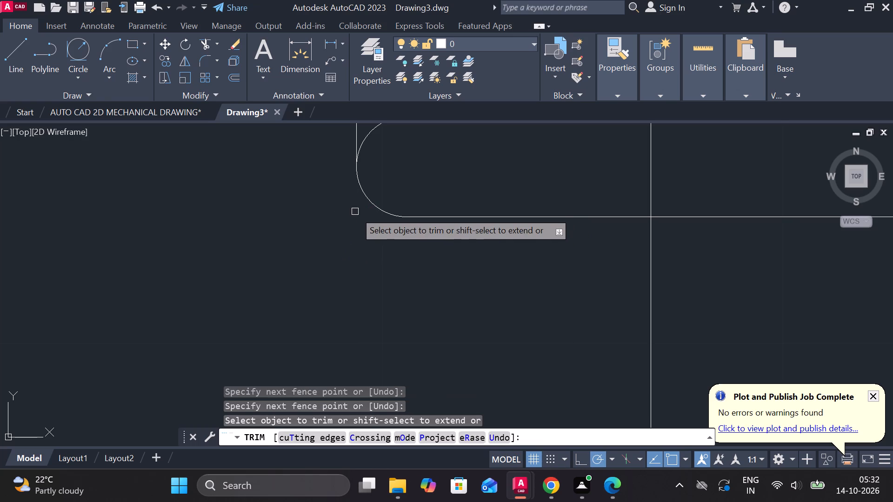
Trim the right outer vertical line from the slot down through the base, and the block's side lines inside the base rectangle.
scroll(325, 199, down, 3)
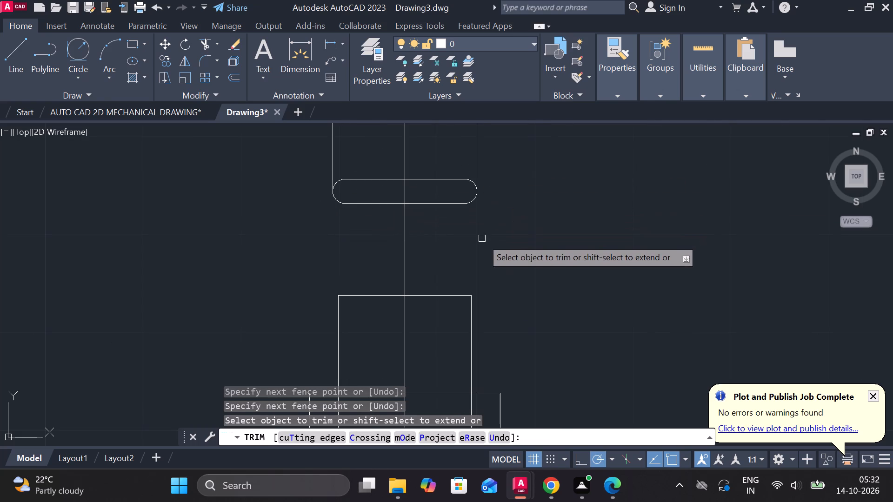
click(476, 256)
middle_drag(501, 258, 619, 114)
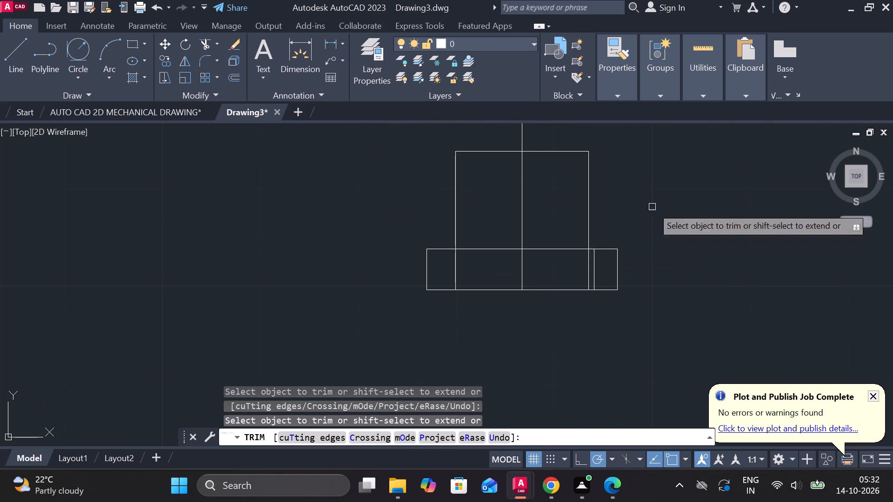
click(596, 276)
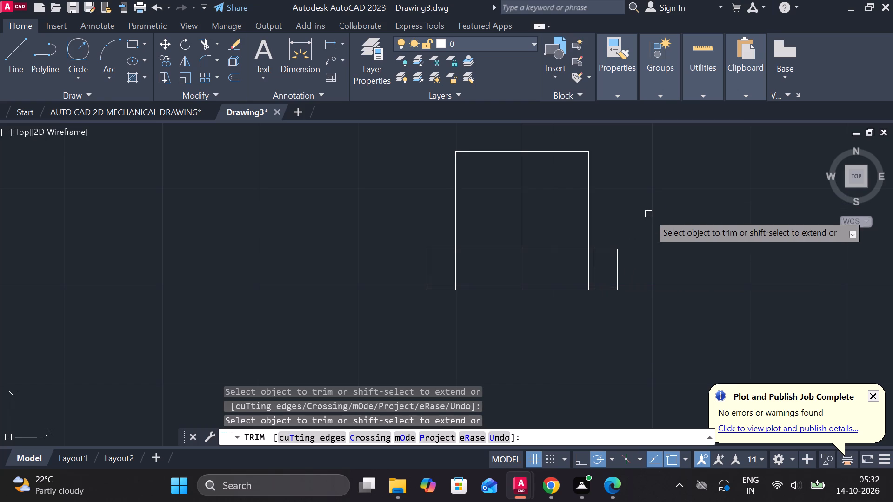
click(456, 268)
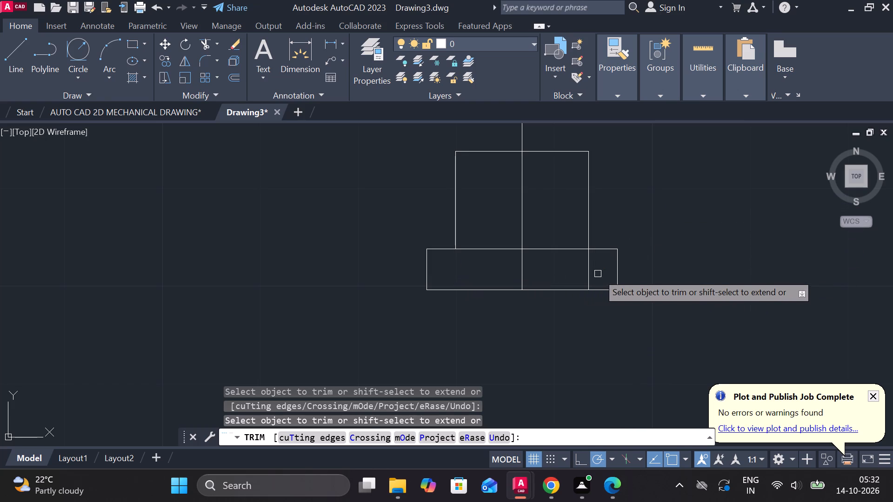
click(593, 273)
click(586, 271)
Trim away the right and left outer vertical lines above the rounded slot.
scroll(647, 211, down, 2)
middle_drag(646, 196, 647, 196)
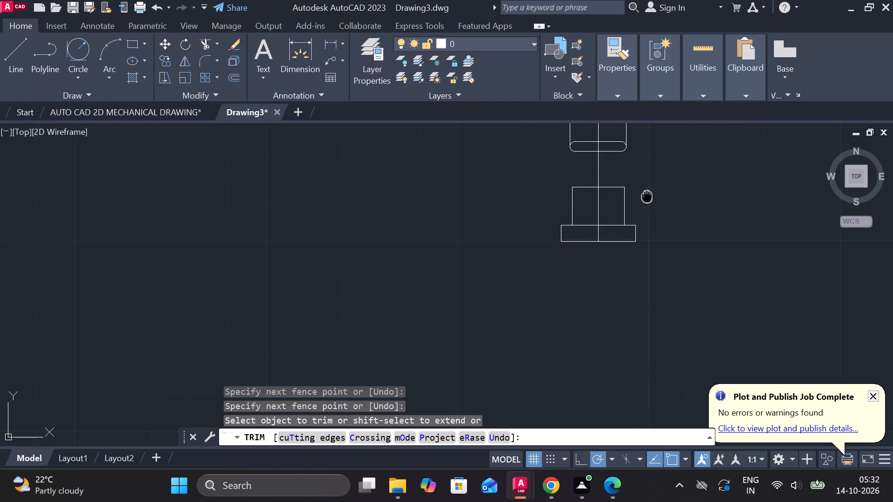
middle_drag(647, 196, 623, 275)
click(604, 200)
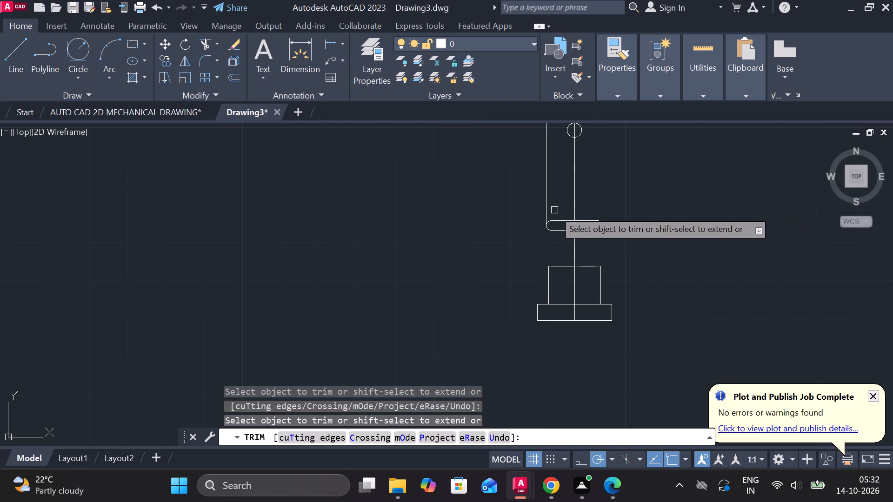
click(546, 205)
scroll(619, 203, up, 3)
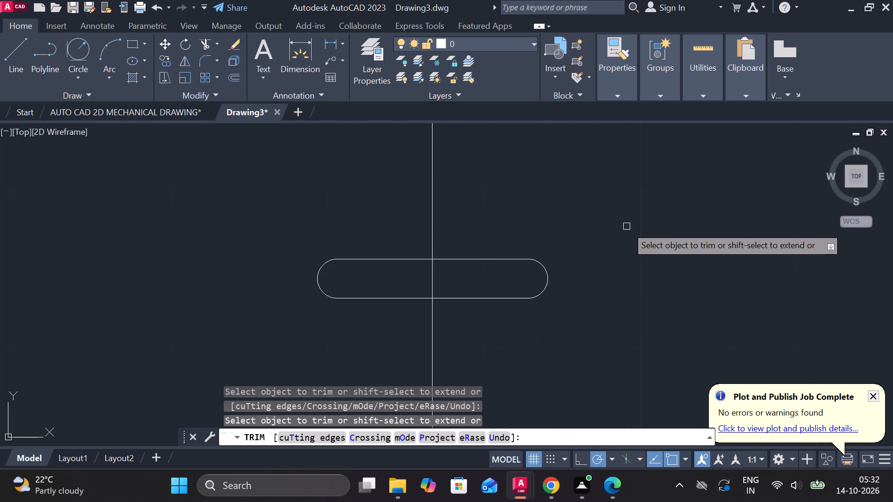
key(Escape)
Copy the rounded slot, without the centre line, 2.5 straight up so the copy sits directly on top of the original.
click(586, 312)
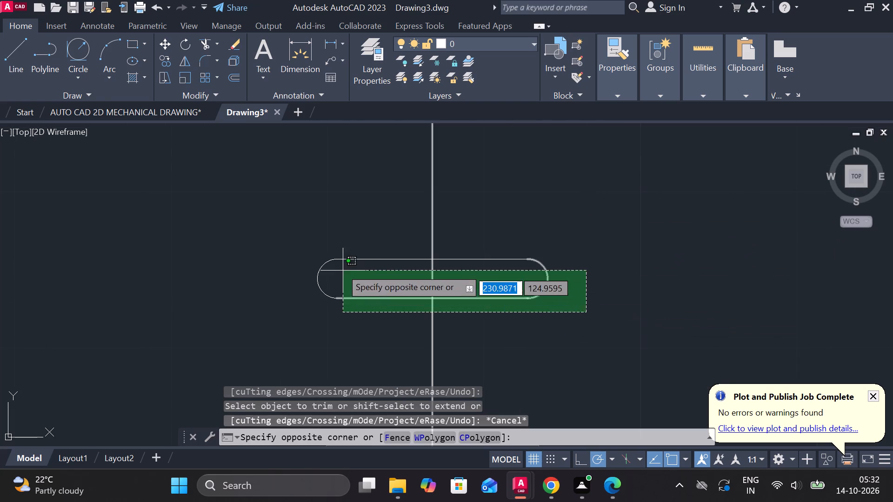
click(323, 253)
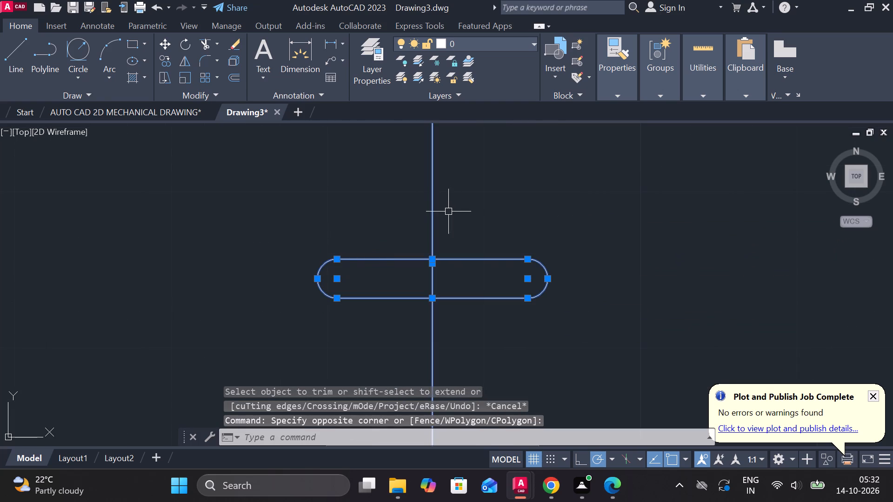
shift+click(432, 211)
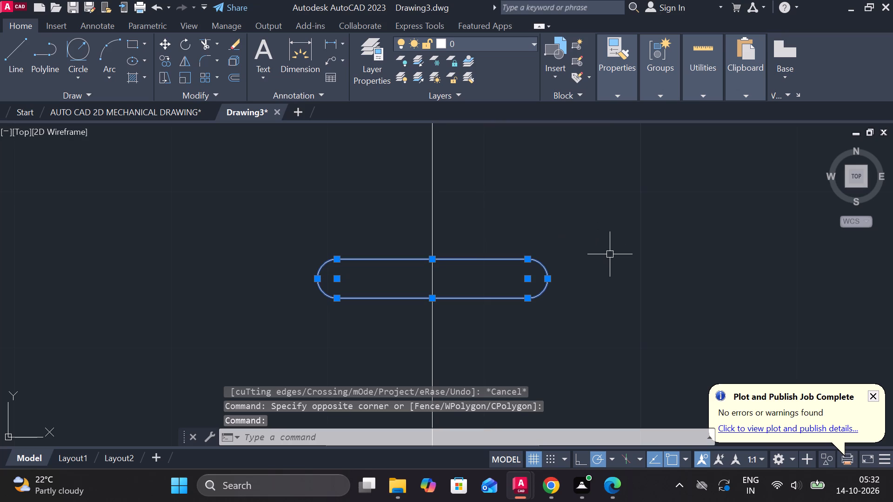
text(CO)
key(Return)
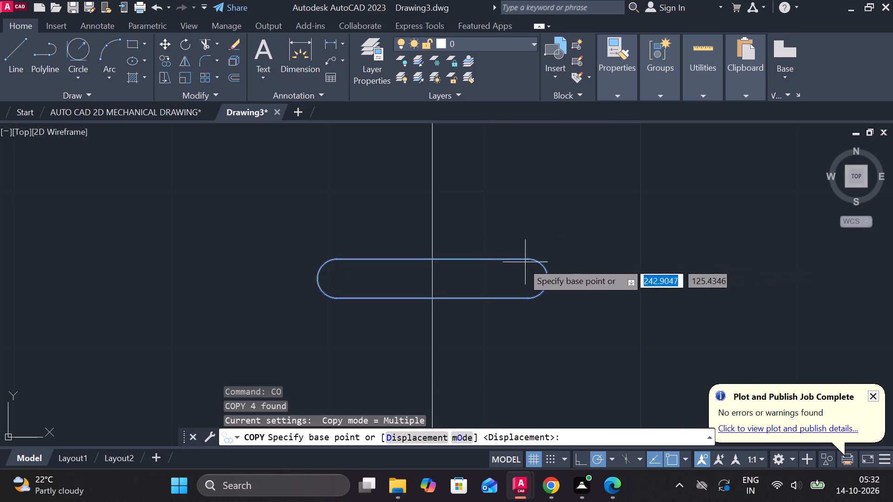
click(430, 299)
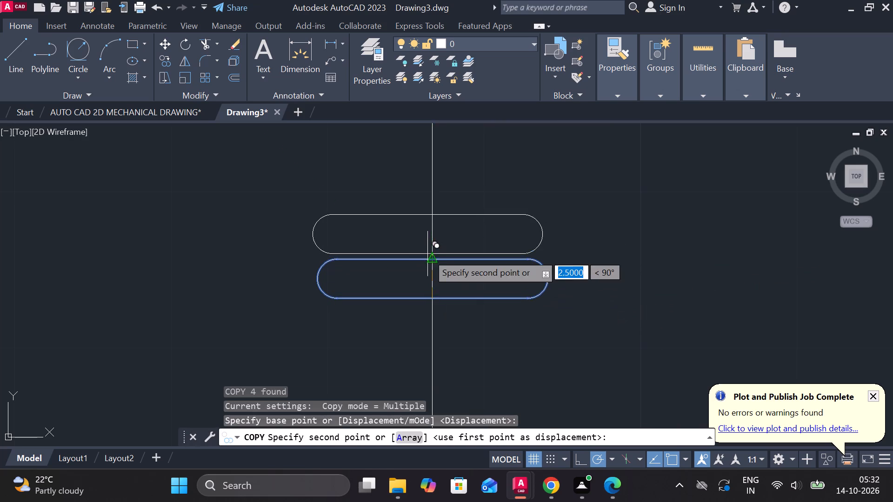
click(430, 258)
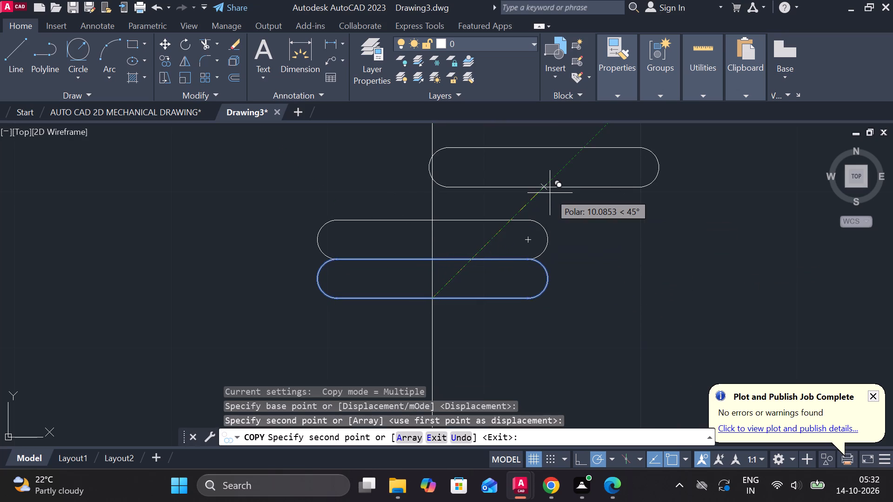
scroll(639, 218, down, 1)
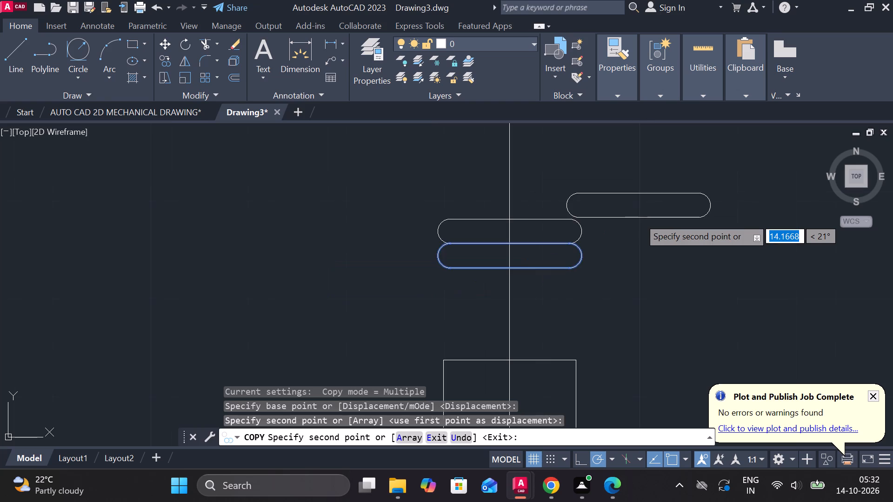
key(Escape)
Offset the top line of the upper slot 16.25 upward, toward the top circle.
scroll(635, 216, down, 2)
middle_drag(633, 211, 561, 244)
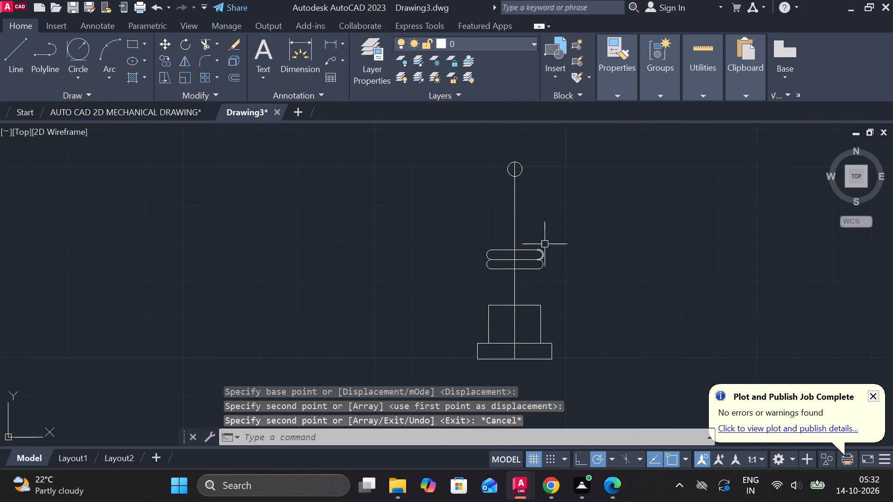
scroll(573, 217, up, 1)
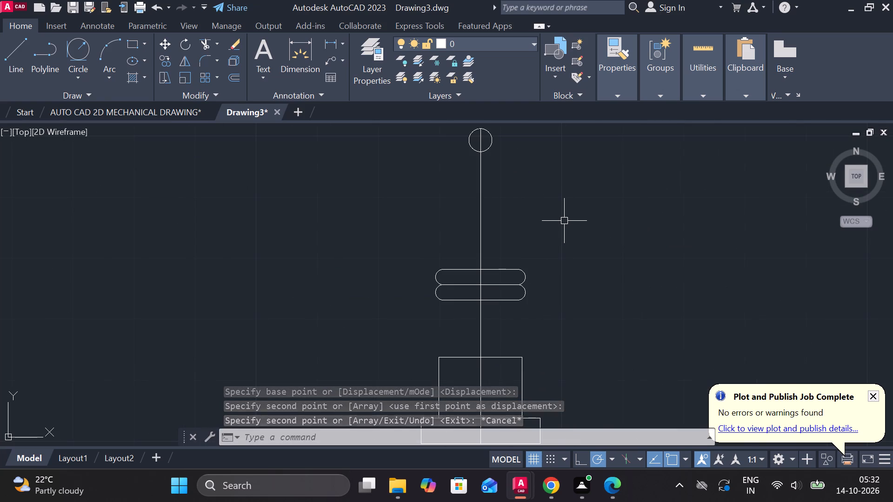
click(496, 269)
key(o)
key(Return)
key(Return)
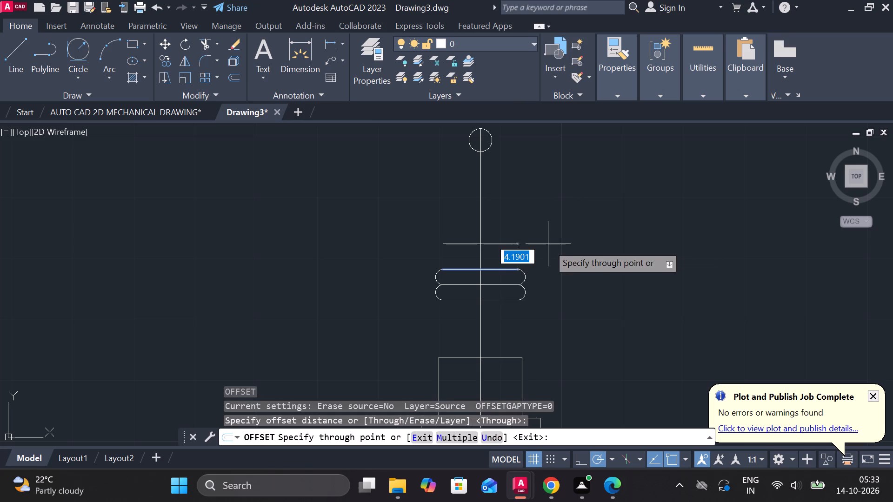
text(16.)
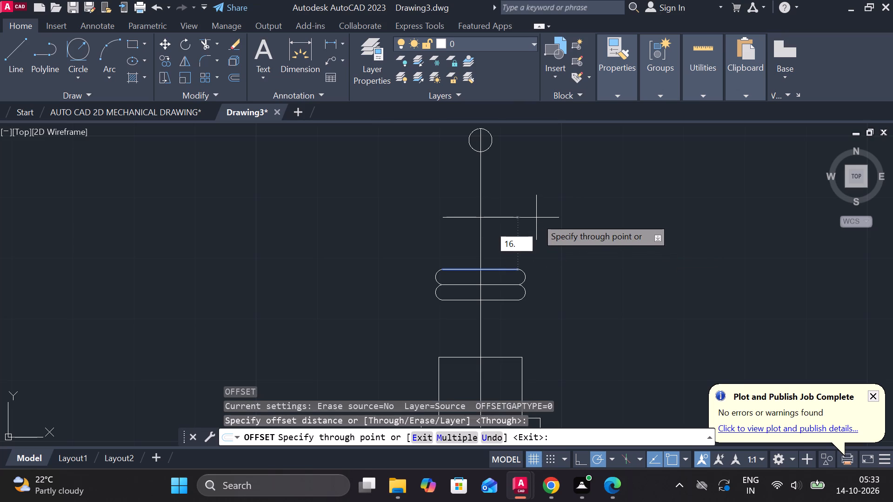
text(25)
key(Return)
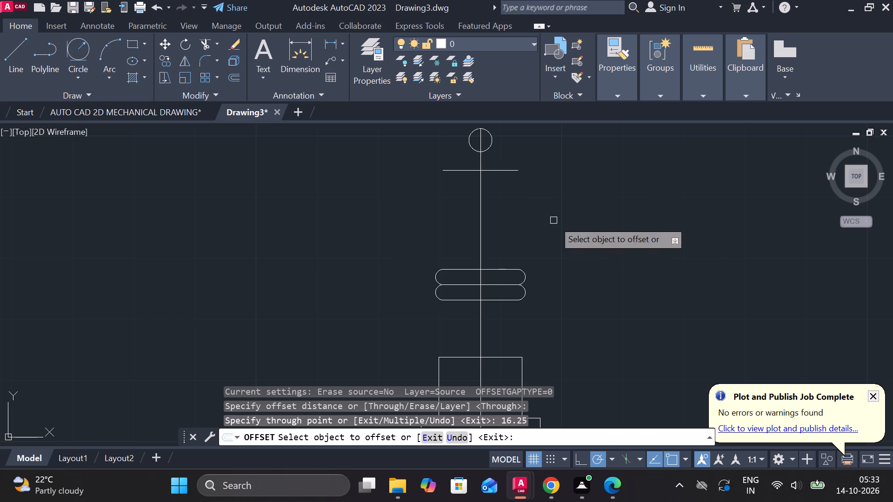
middle_drag(608, 255, 595, 171)
key(Escape)
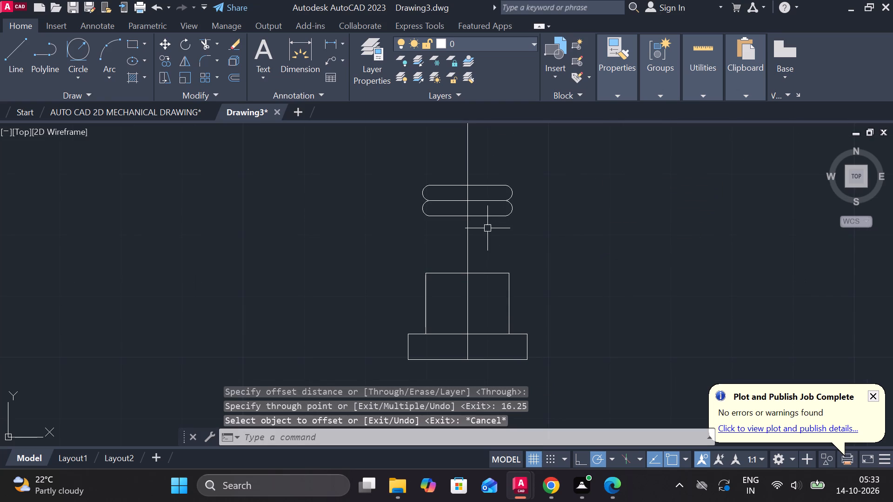
Offset the vertical centre line by 3 to both its right and left sides.
double_click(470, 231)
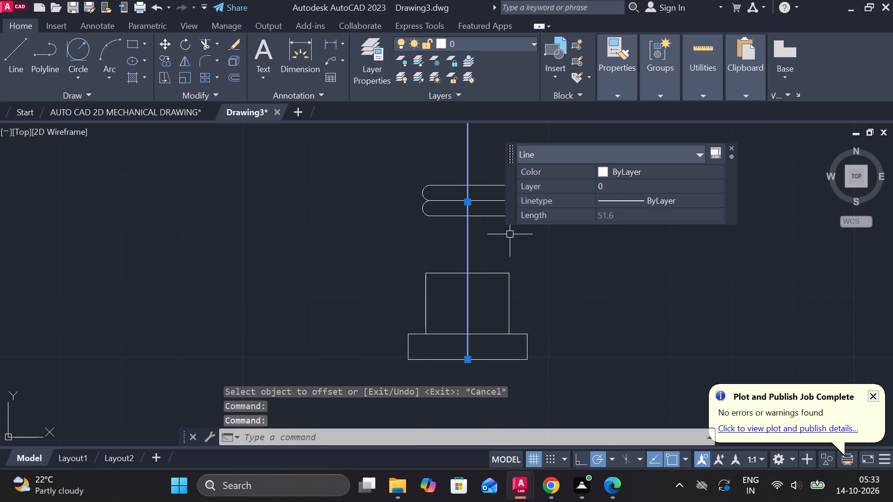
key(o)
key(Return)
key(Return)
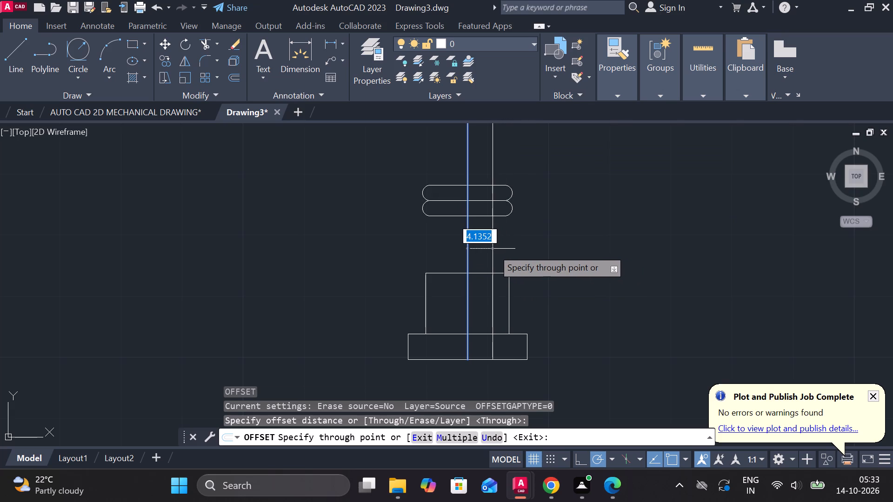
text(3)
key(space)
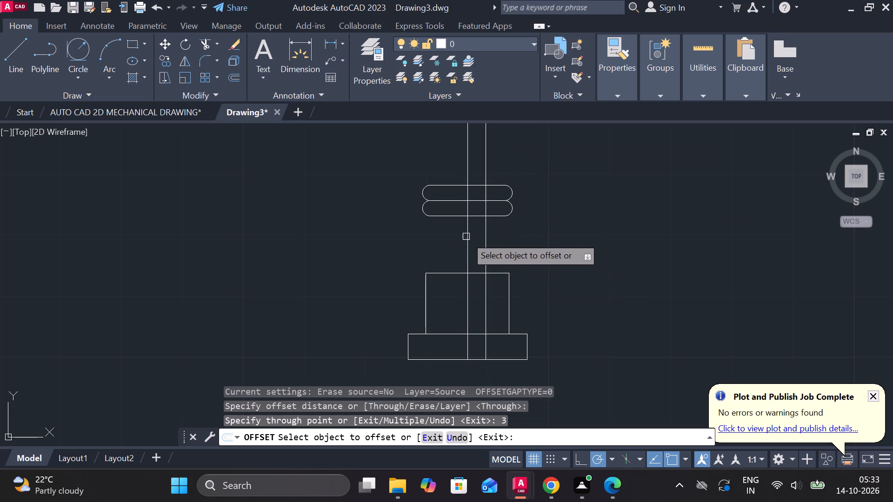
click(466, 237)
text(3)
key(space)
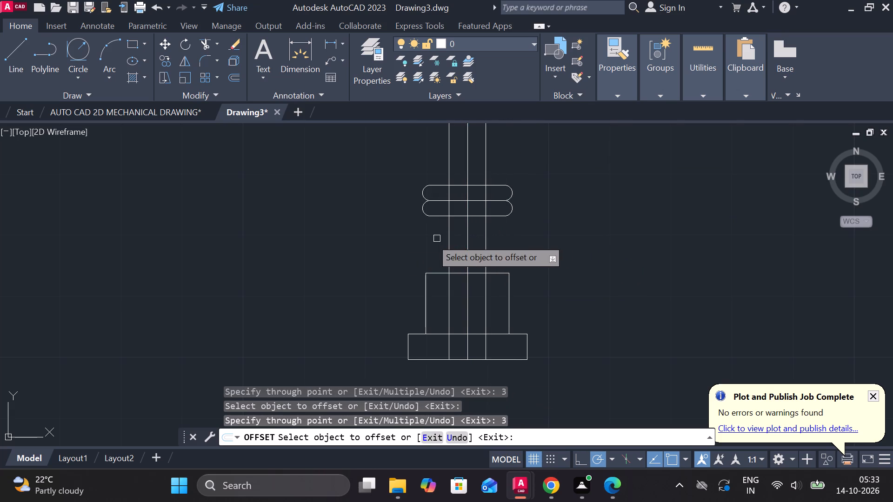
scroll(380, 244, up, 1)
middle_drag(570, 234, 561, 318)
scroll(560, 318, up, 1)
key(Escape)
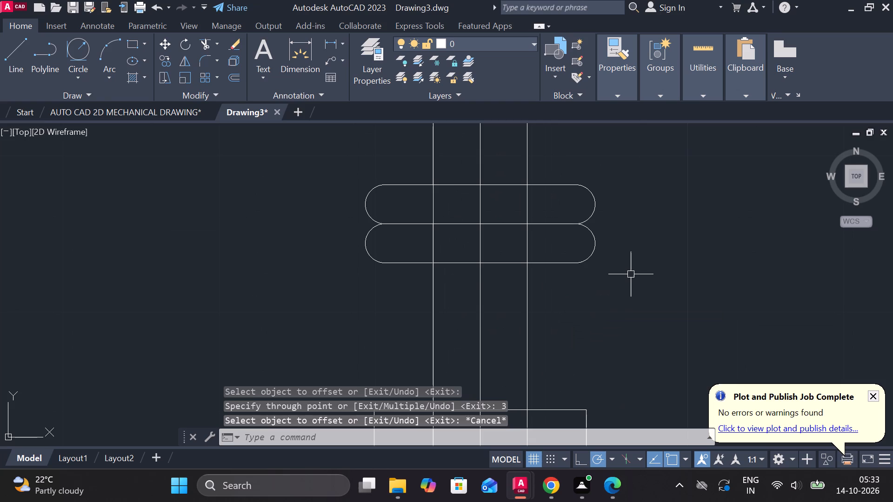
Trim the two offset vertical lines above the upper slot and inside both slots, keeping the portions below the lower slot.
text(TR)
key(space)
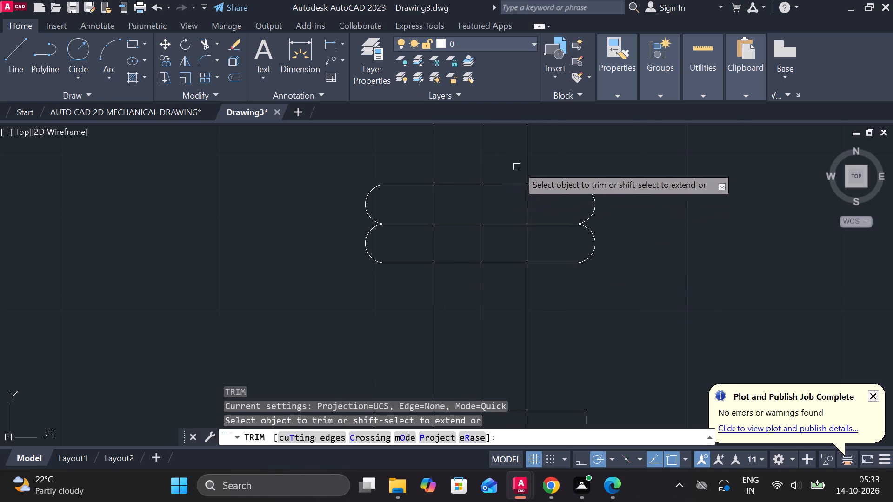
drag(523, 162, 547, 160)
double_click(560, 160)
drag(460, 165, 377, 151)
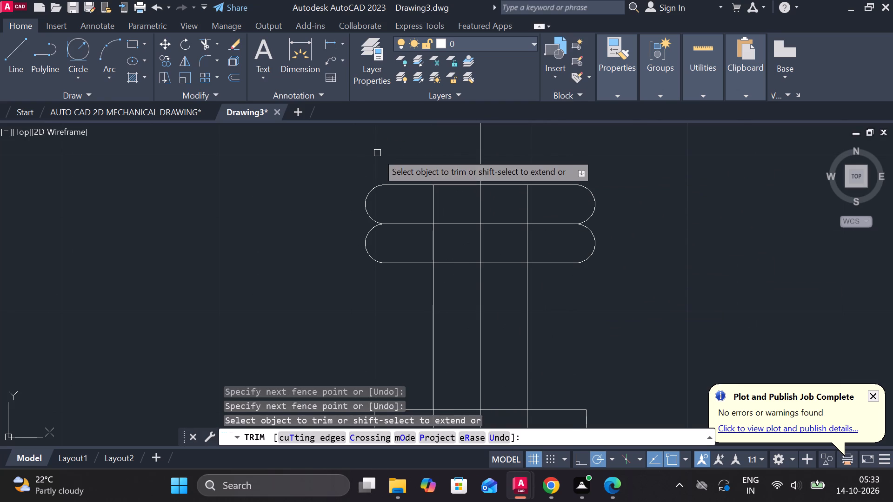
click(428, 204)
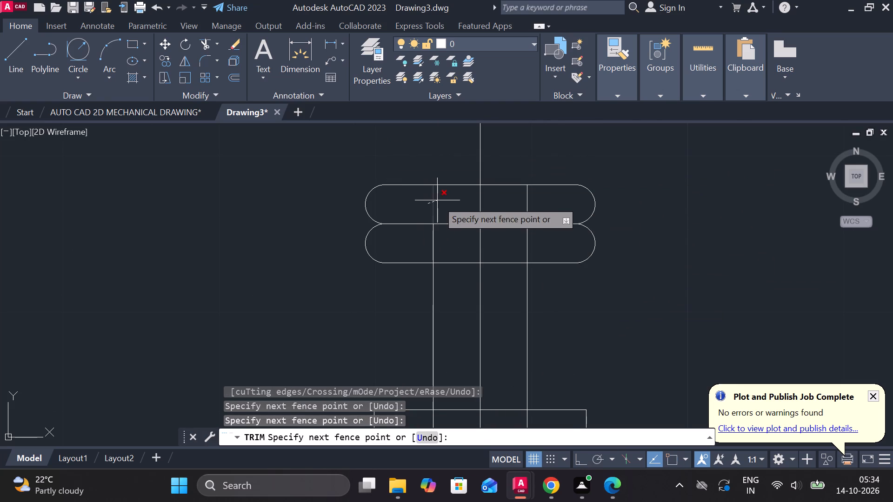
click(437, 200)
click(526, 210)
click(529, 239)
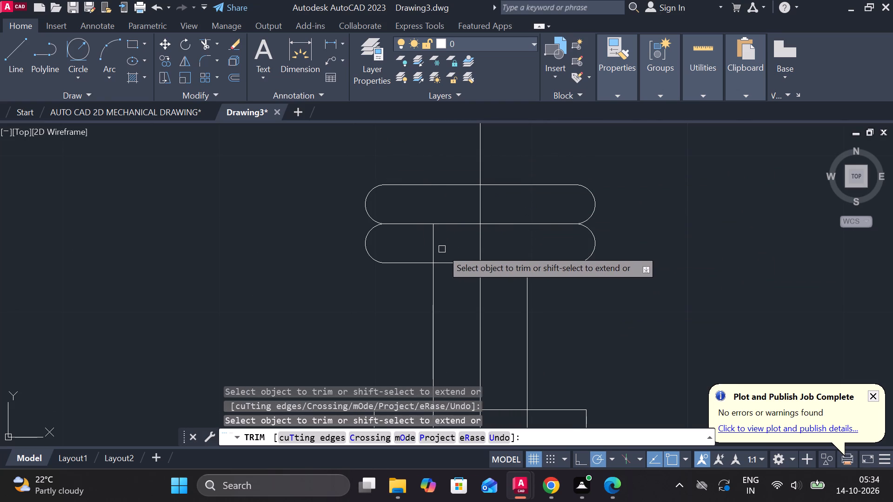
click(434, 246)
scroll(606, 301, down, 1)
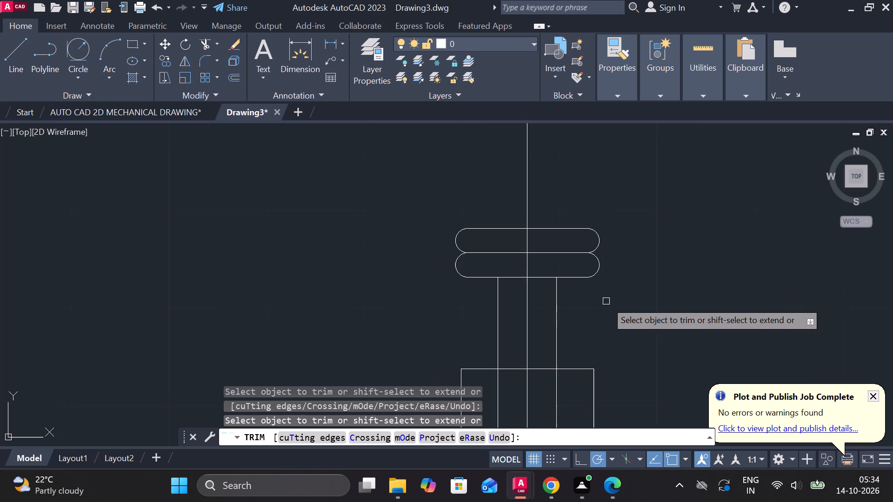
middle_drag(606, 301, 580, 265)
key(Escape)
Offset the vertical centre line by 4.85 to both its right and left sides.
click(497, 307)
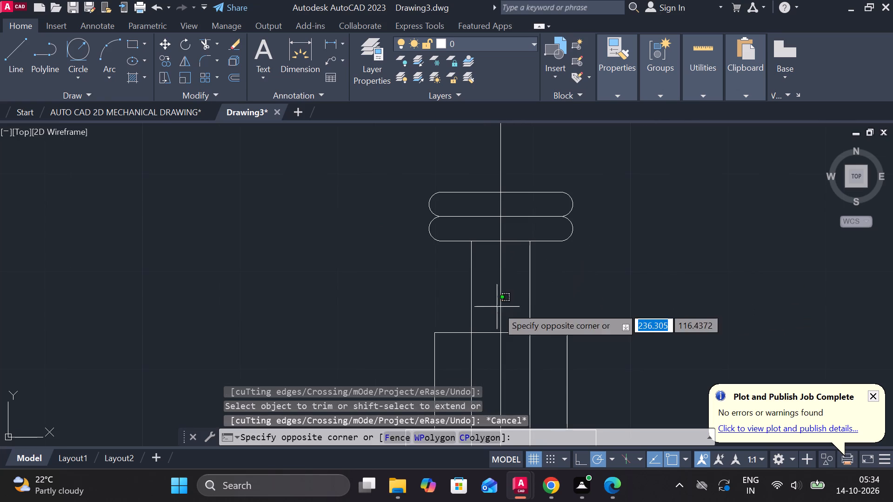
click(505, 305)
click(497, 304)
click(502, 302)
click(502, 302)
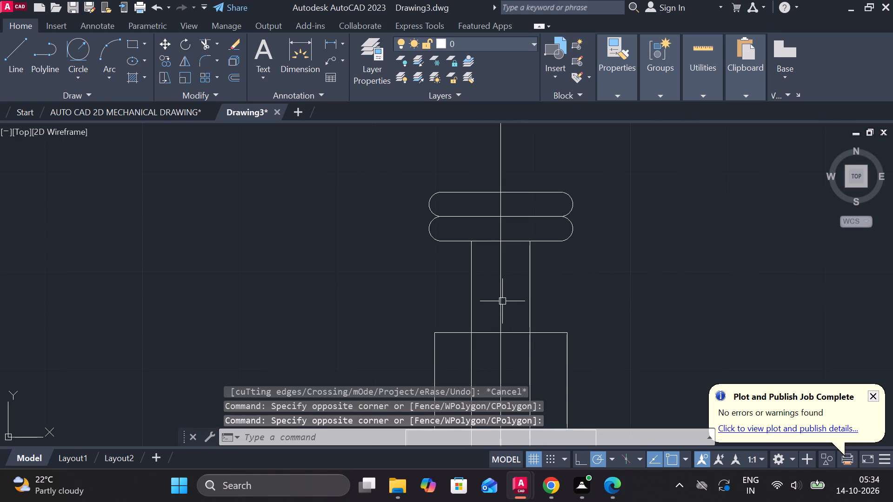
click(501, 294)
key(o)
key(Return)
key(Return)
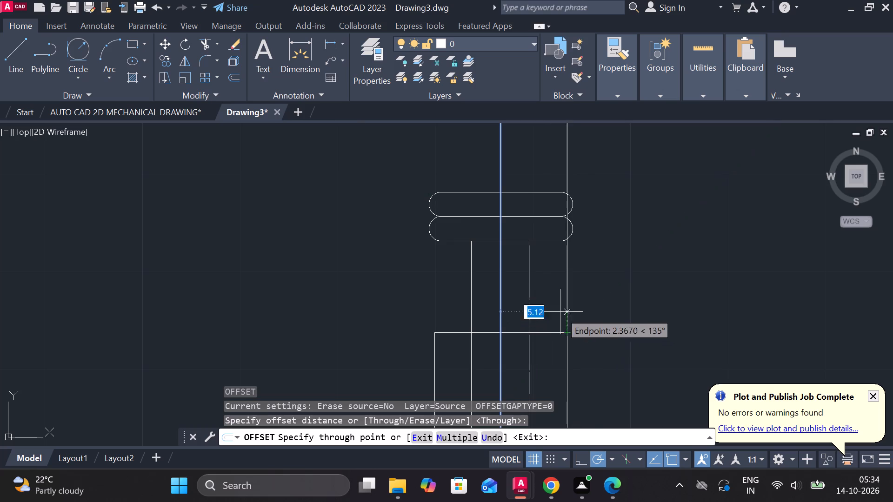
key(4)
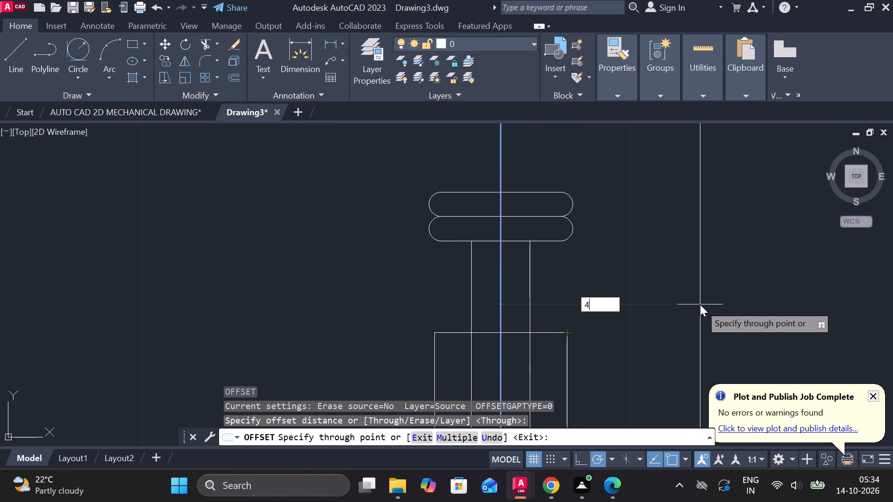
key(period)
text(84)
key(BackSpace)
text(5)
key(space)
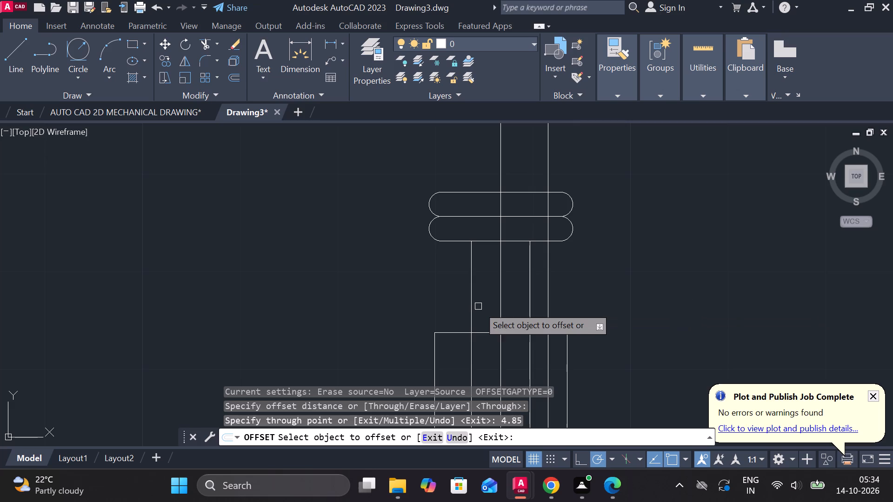
click(501, 304)
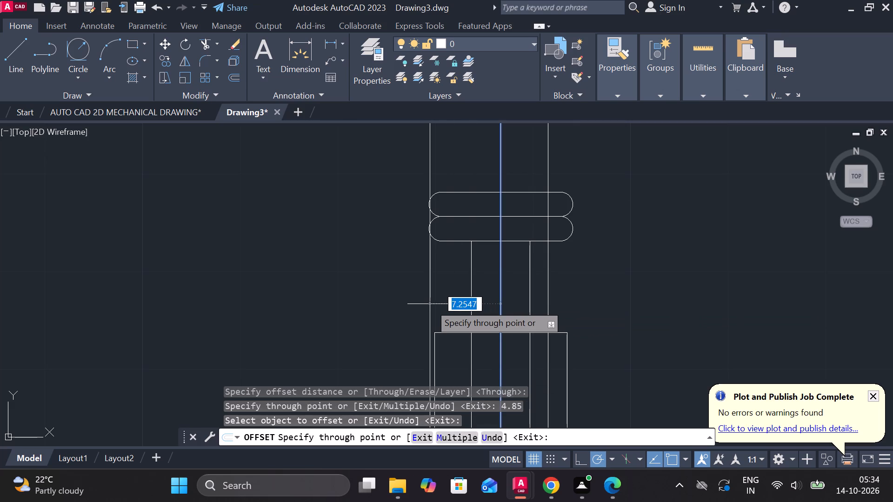
text(4.)
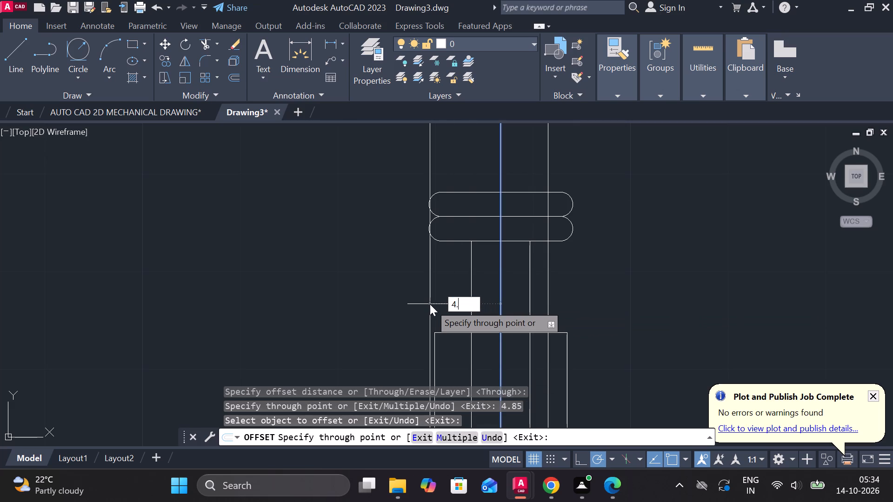
text(85)
key(space)
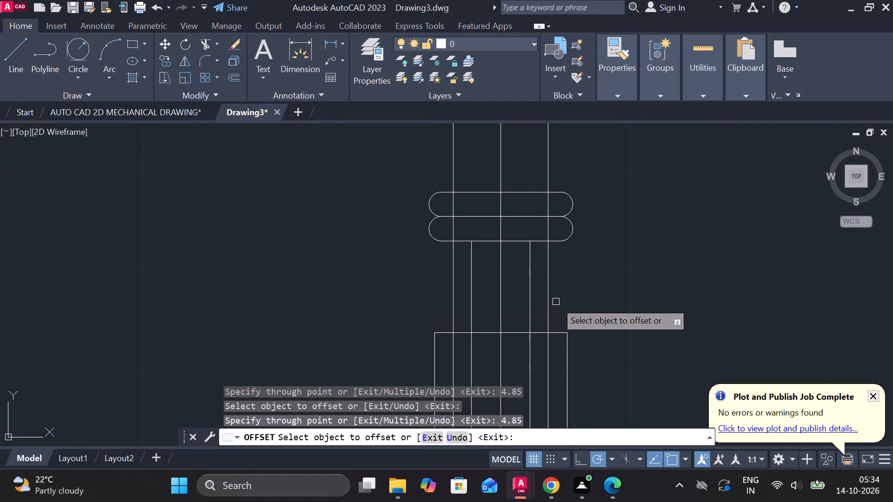
scroll(493, 313, up, 1)
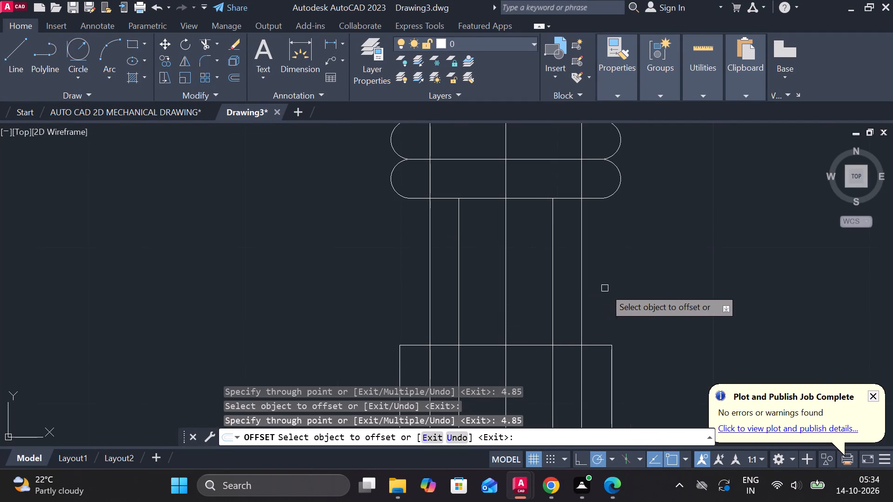
key(Escape)
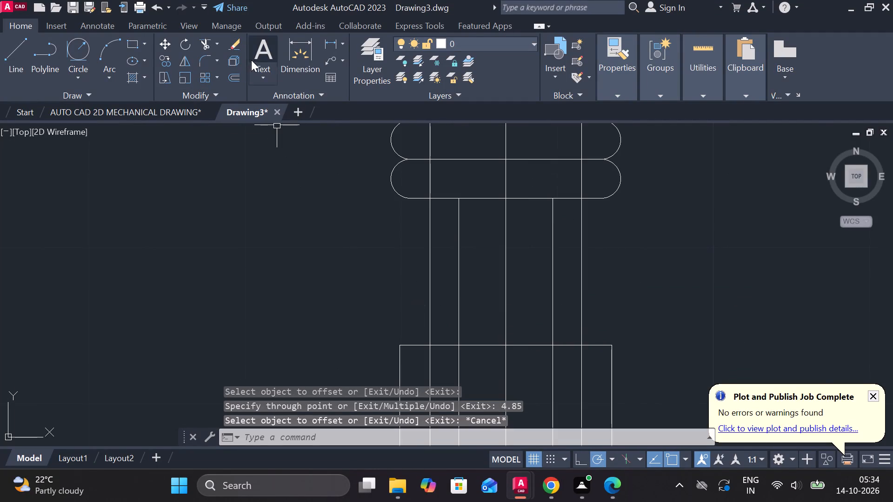
Draw a three-point arc from the left stem line's top end, through the left 4.85 offset line's crossing with the block top, to the base's upper-left corner.
click(100, 47)
click(455, 198)
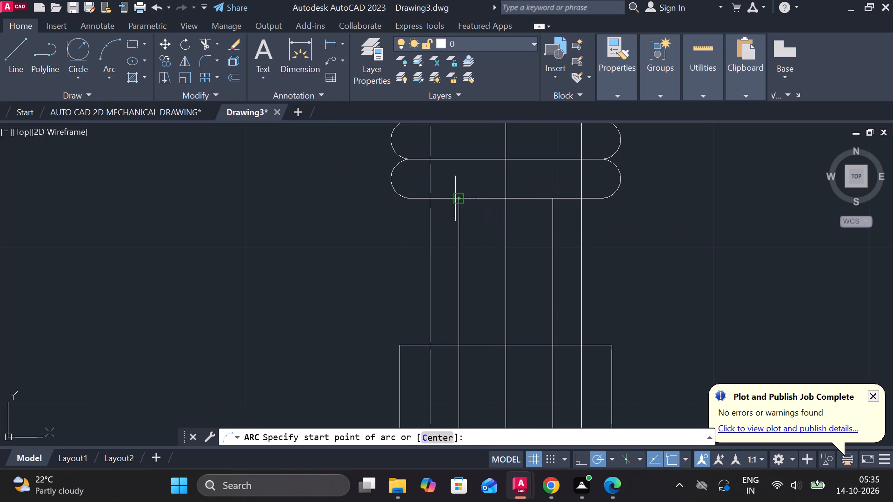
click(427, 341)
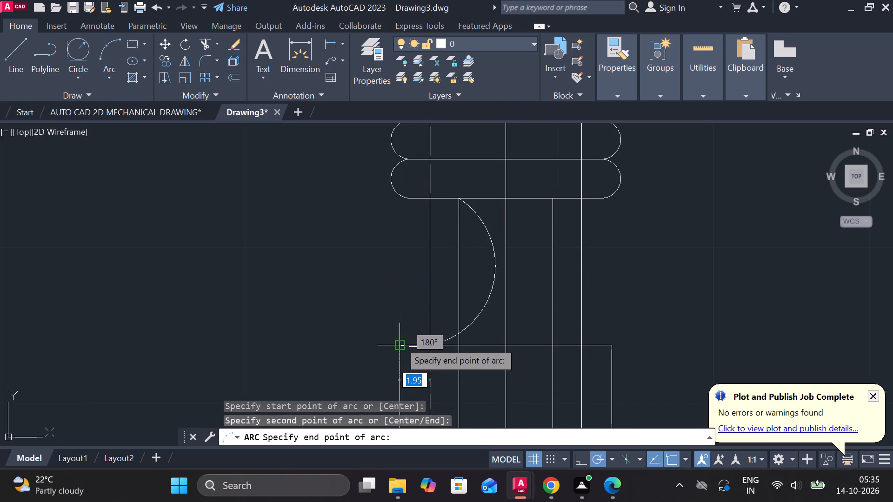
middle_drag(273, 398, 391, 220)
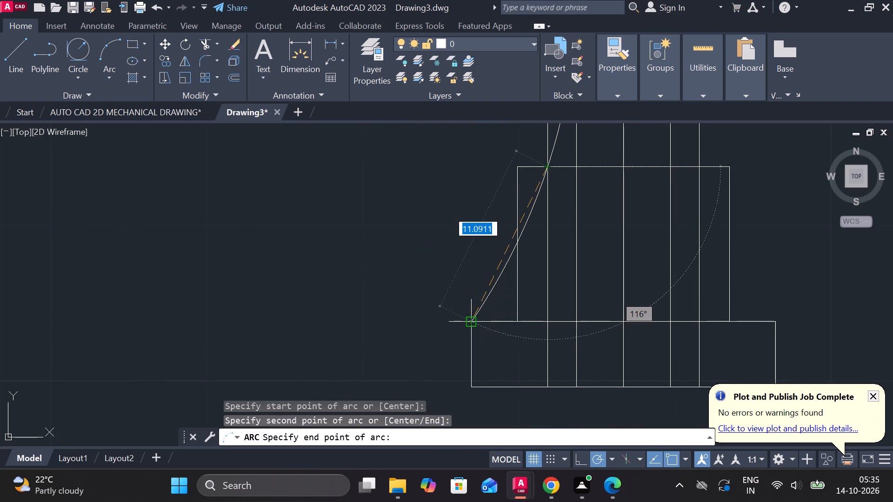
scroll(467, 317, down, 1)
middle_drag(467, 317, 398, 382)
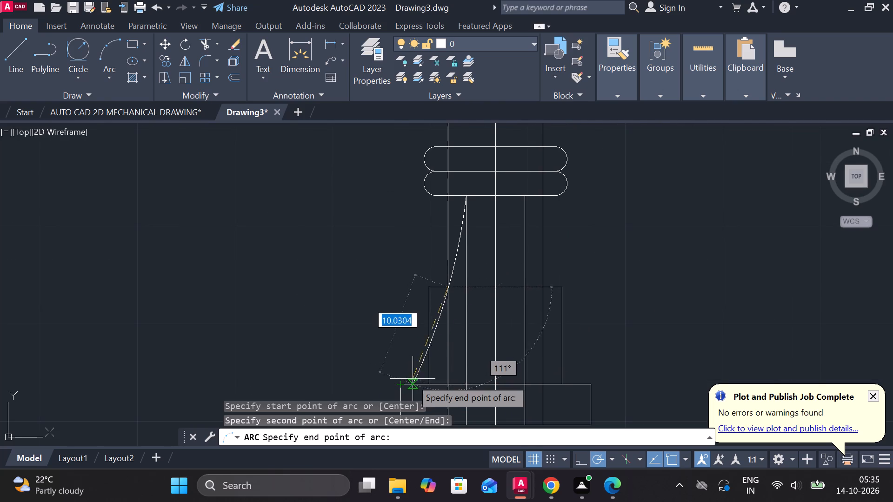
click(401, 380)
key(Escape)
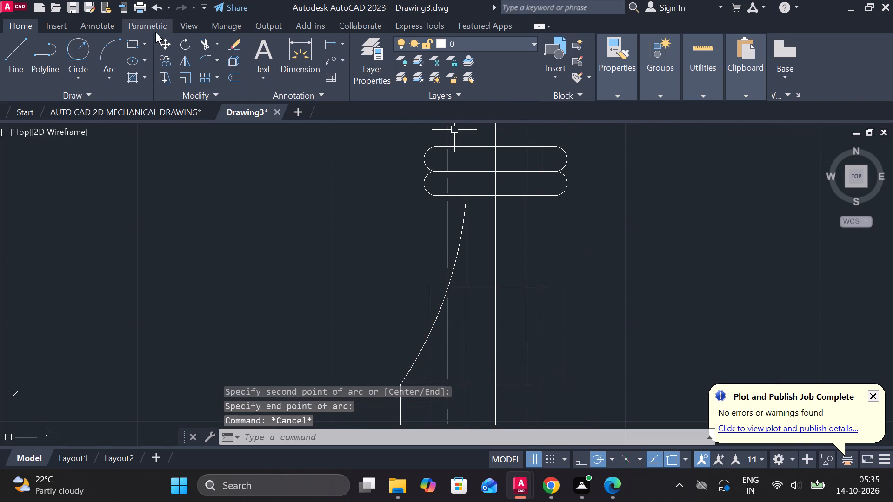
Draw the matching right arc from the right stem line's top end, through the right offset line's crossing with the block top, to the base's upper-right corner.
click(110, 50)
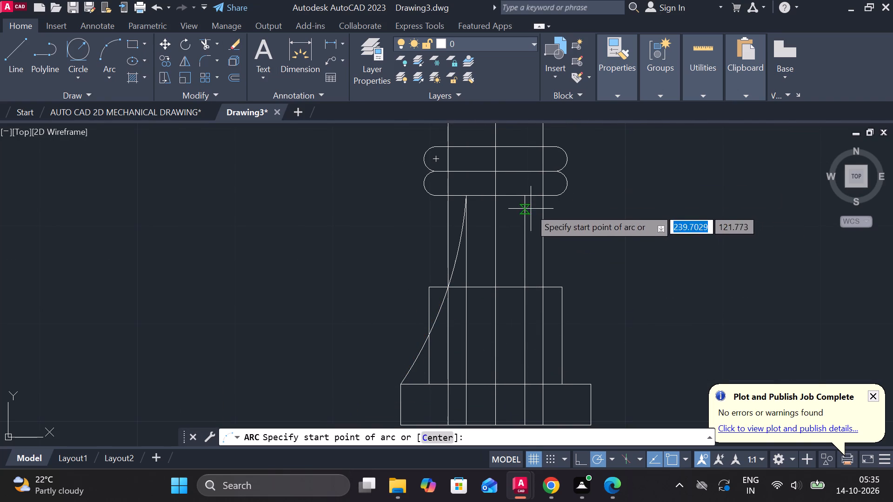
click(529, 205)
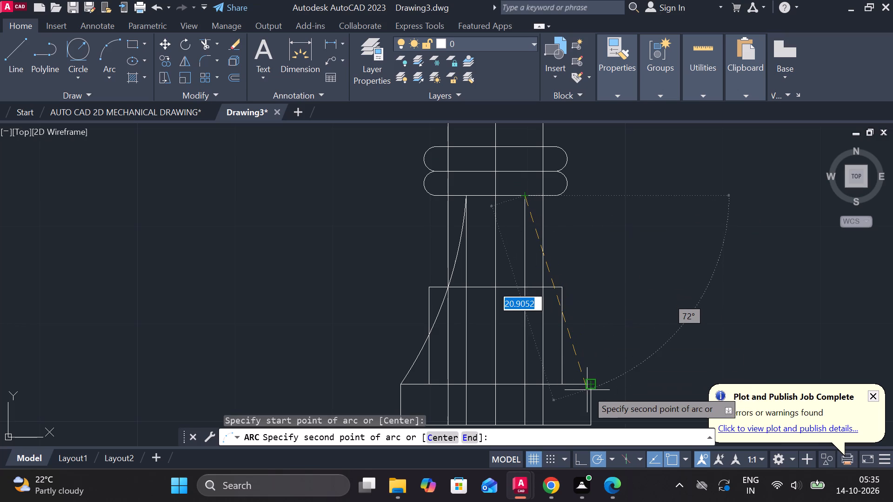
click(541, 285)
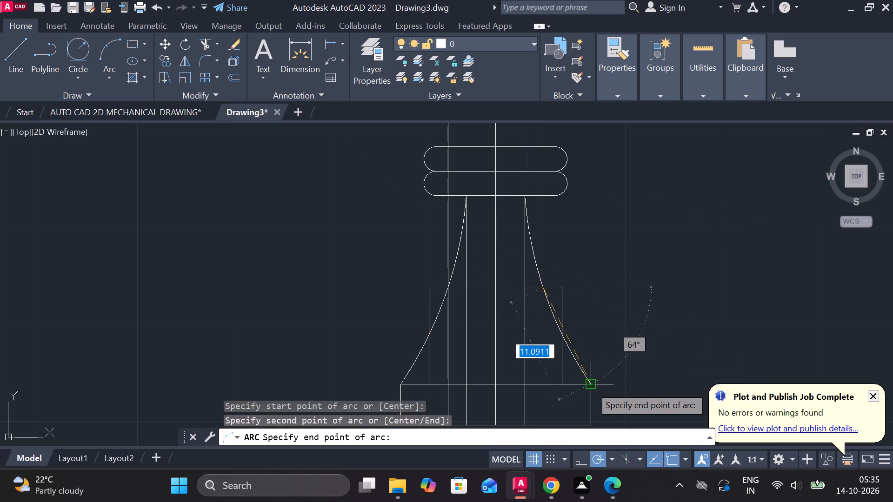
click(591, 386)
key(Escape)
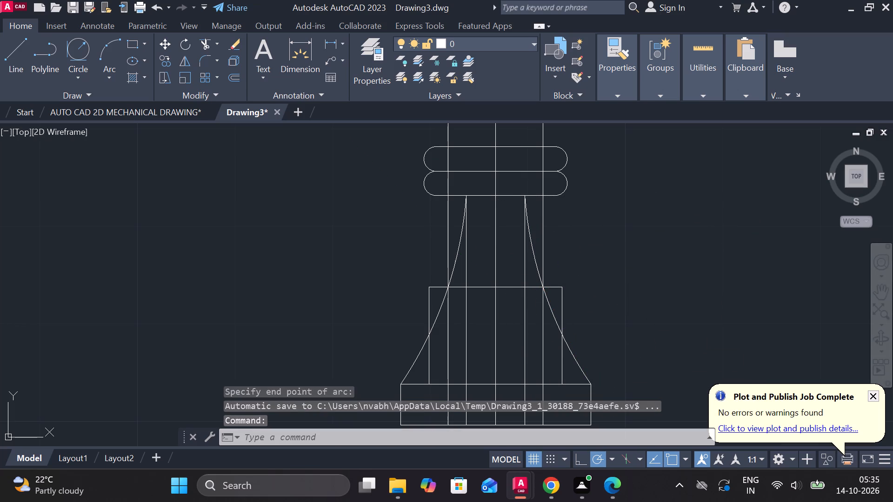
Trim the portions of both arcs that lie inside the block.
text(TR)
key(space)
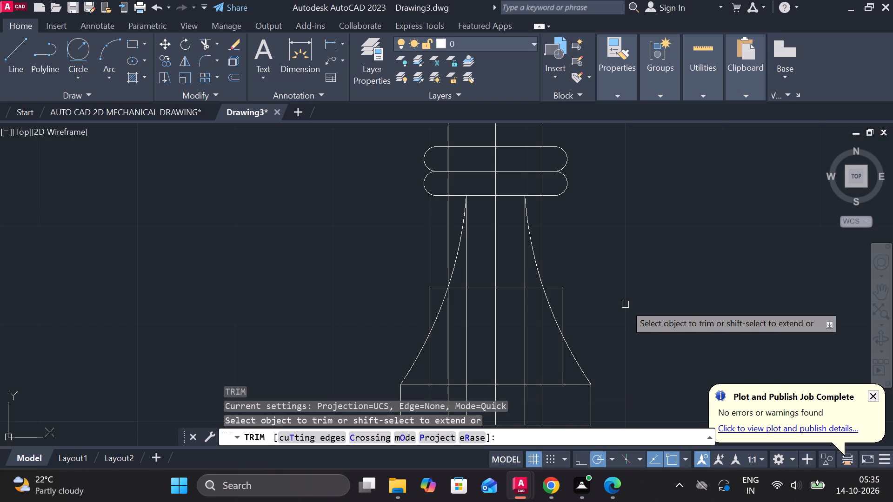
scroll(549, 299, up, 2)
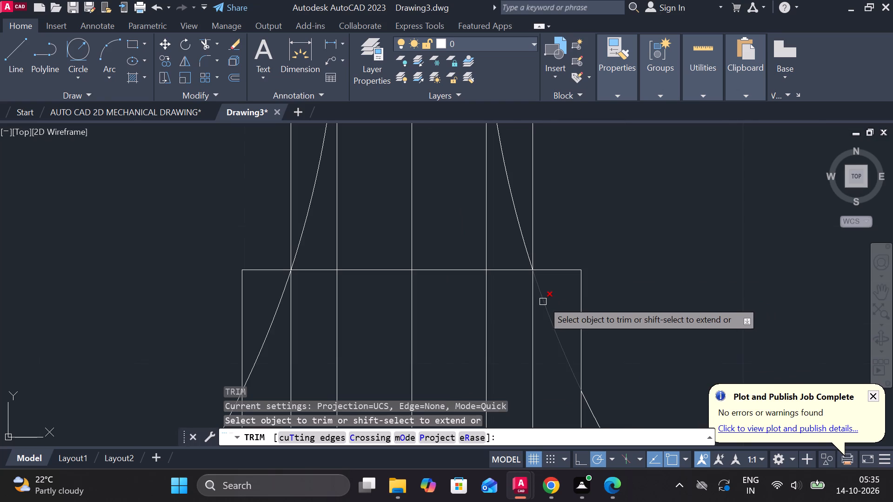
click(543, 301)
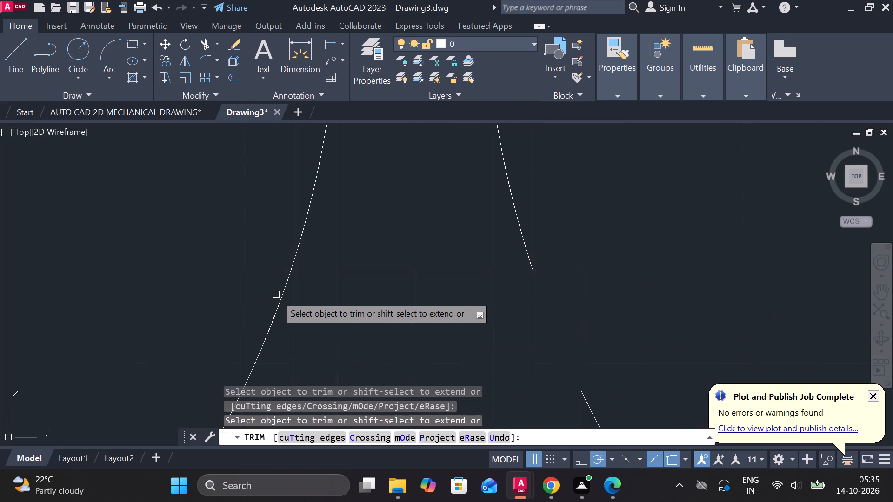
click(281, 290)
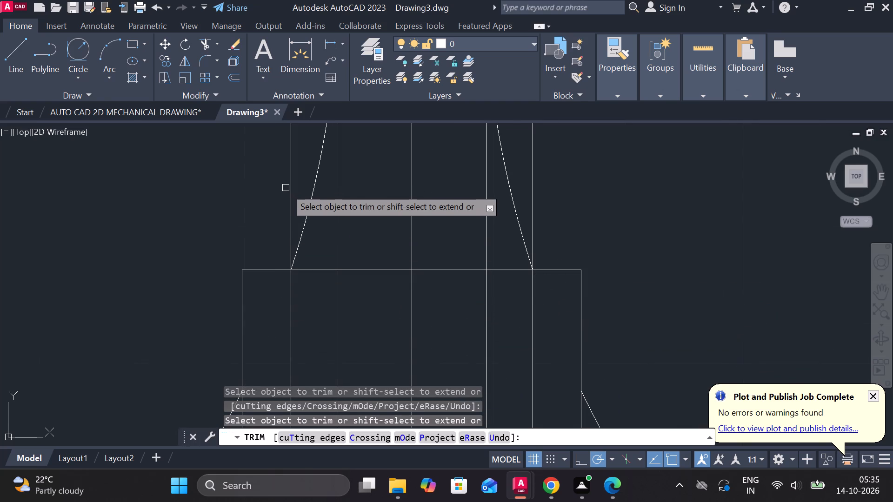
Trim the two outer offset lines and the two stem lines above the block, keeping the centre line and the arcs.
click(288, 194)
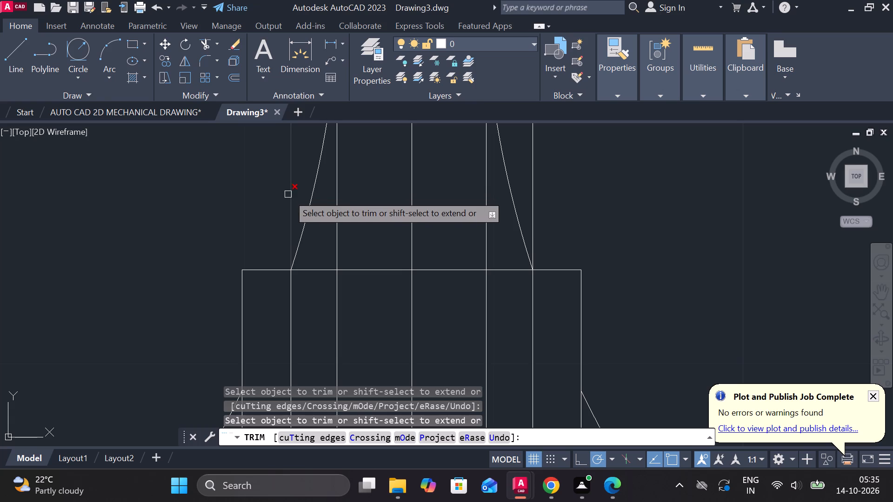
click(533, 171)
middle_drag(538, 173, 584, 233)
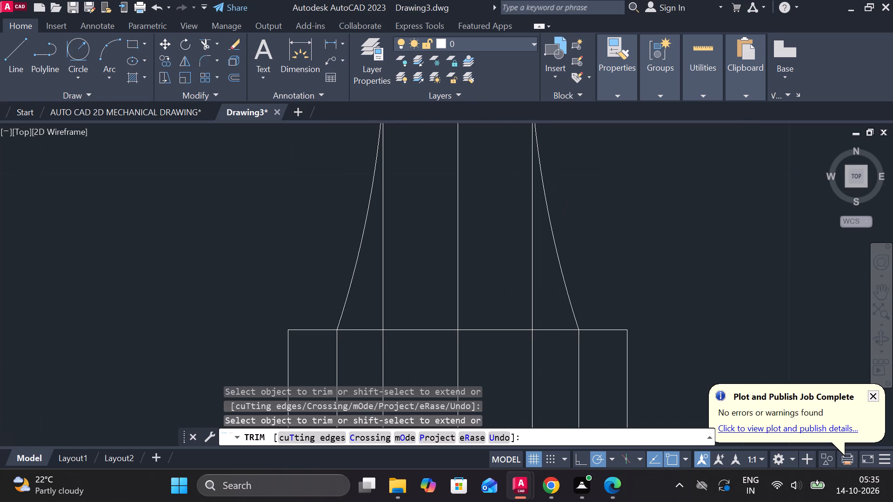
click(535, 306)
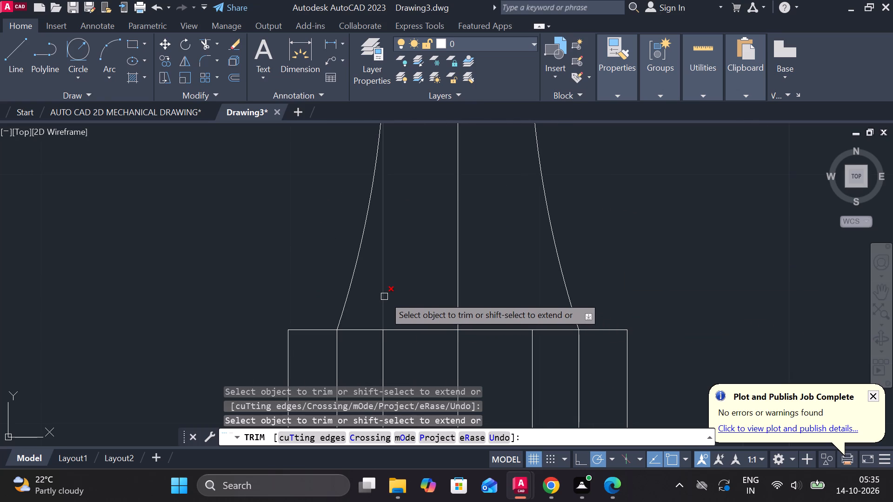
click(384, 296)
Trim the leftover arc ends outside the block, between its sides and the base's upper corners.
scroll(384, 296, down, 1)
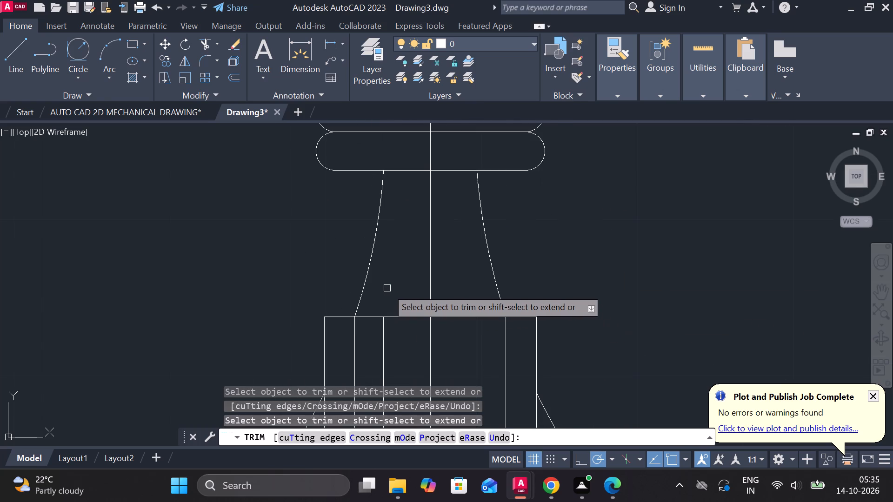
middle_drag(605, 321, 596, 190)
click(554, 304)
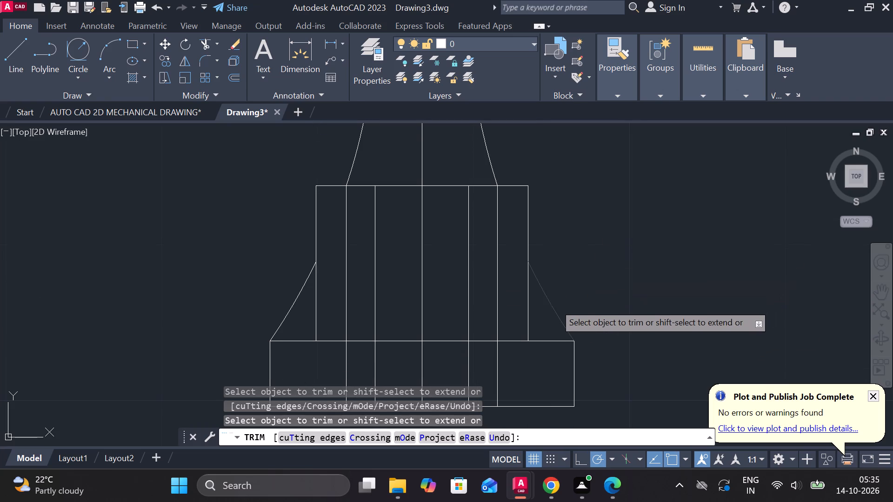
click(287, 313)
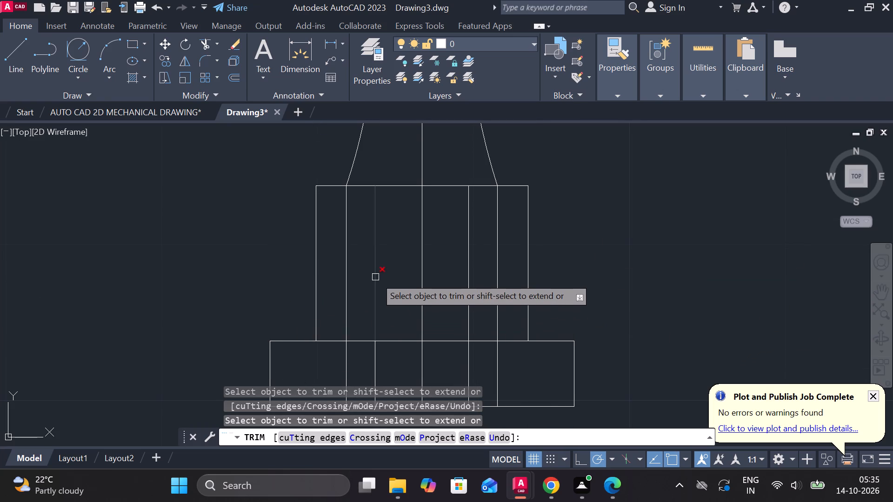
Trim the four offset vertical lines inside the block and all vertical lines inside the base, including the centre line there.
click(375, 277)
click(470, 263)
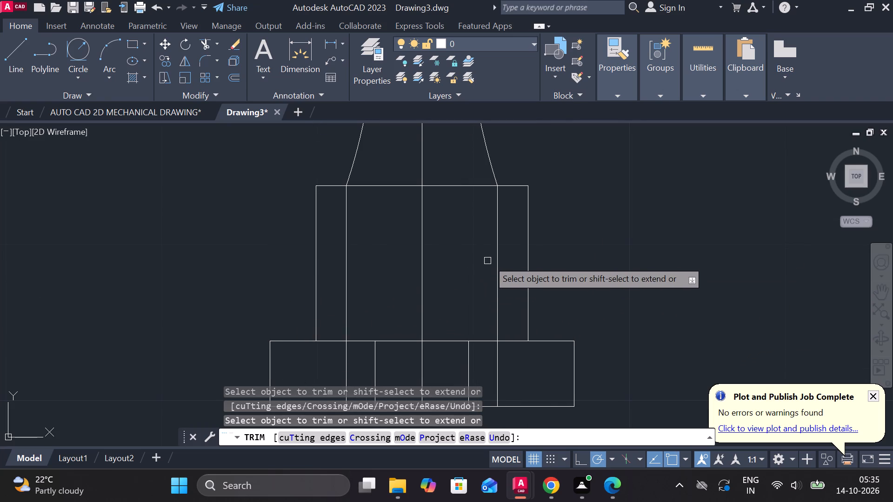
click(499, 249)
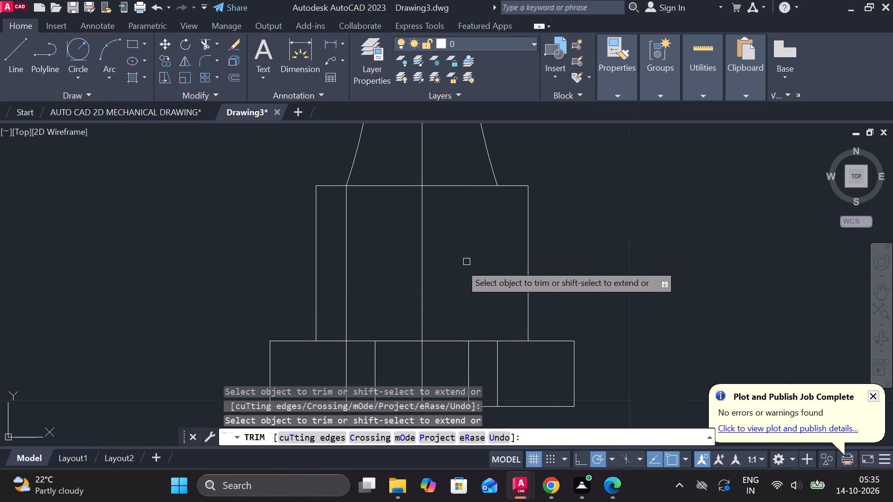
click(348, 229)
middle_drag(379, 280, 373, 204)
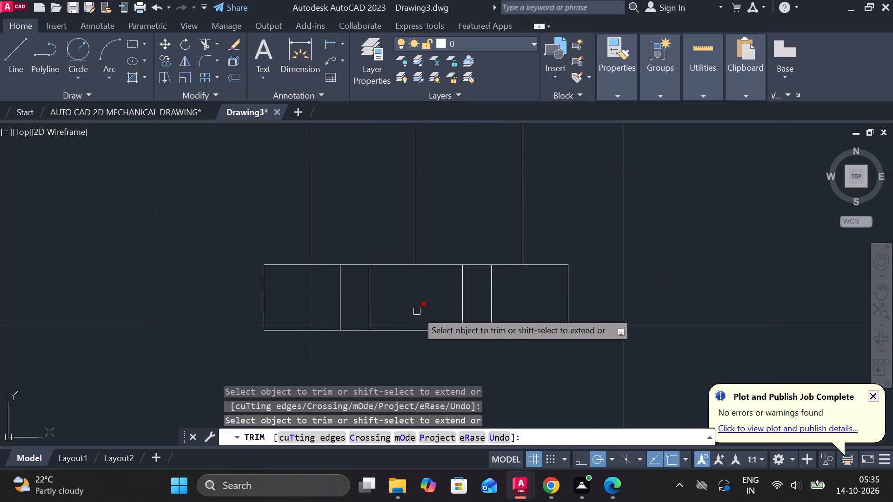
drag(522, 308, 328, 300)
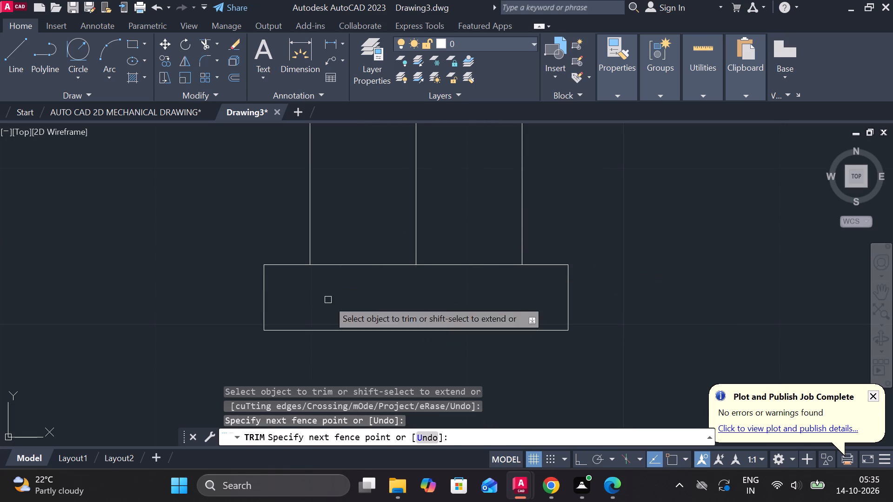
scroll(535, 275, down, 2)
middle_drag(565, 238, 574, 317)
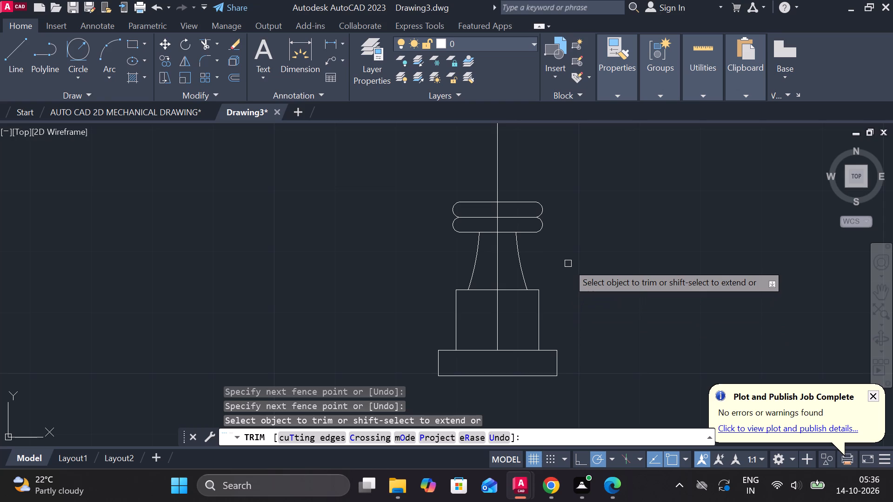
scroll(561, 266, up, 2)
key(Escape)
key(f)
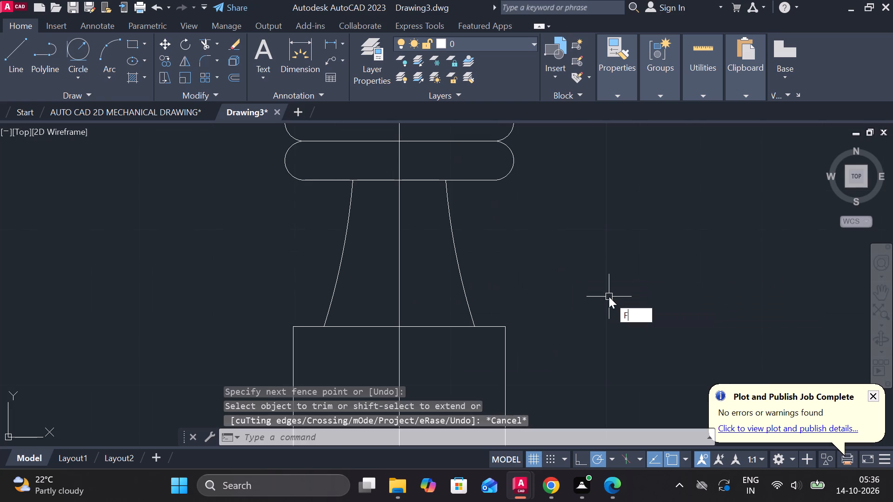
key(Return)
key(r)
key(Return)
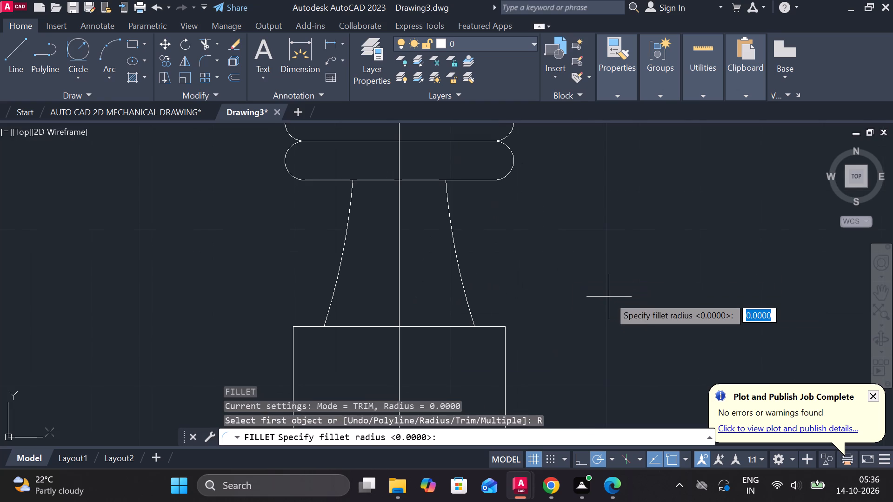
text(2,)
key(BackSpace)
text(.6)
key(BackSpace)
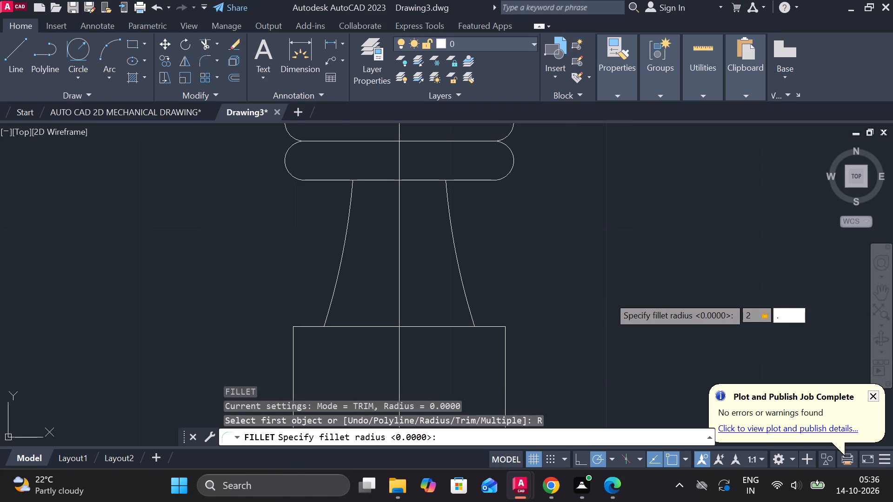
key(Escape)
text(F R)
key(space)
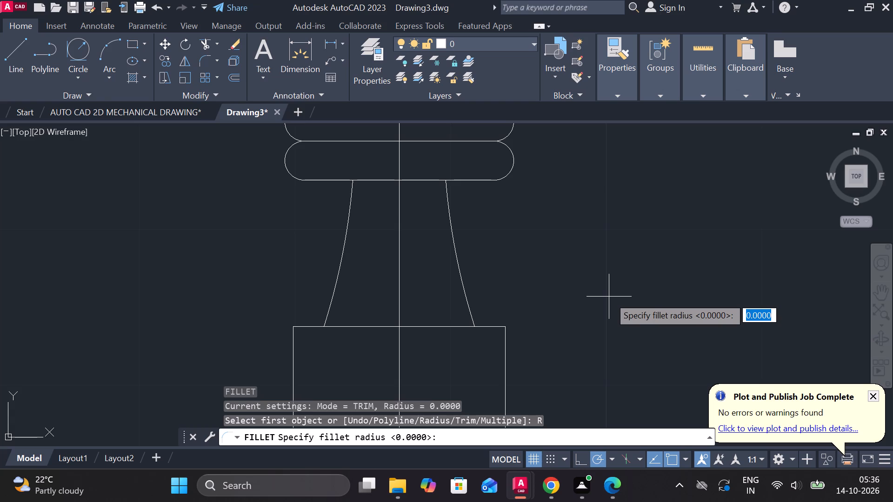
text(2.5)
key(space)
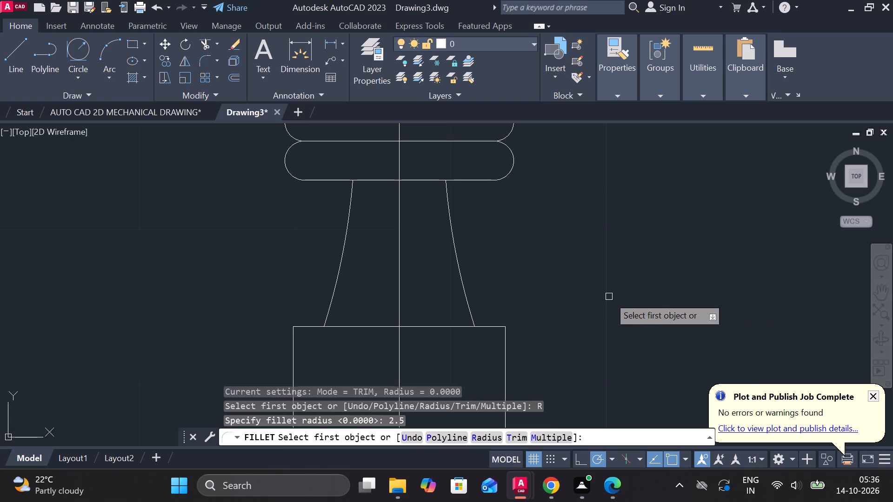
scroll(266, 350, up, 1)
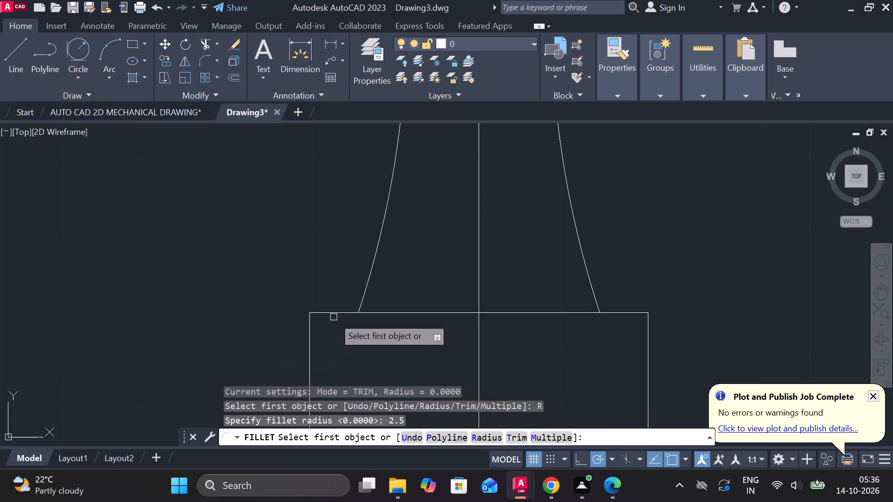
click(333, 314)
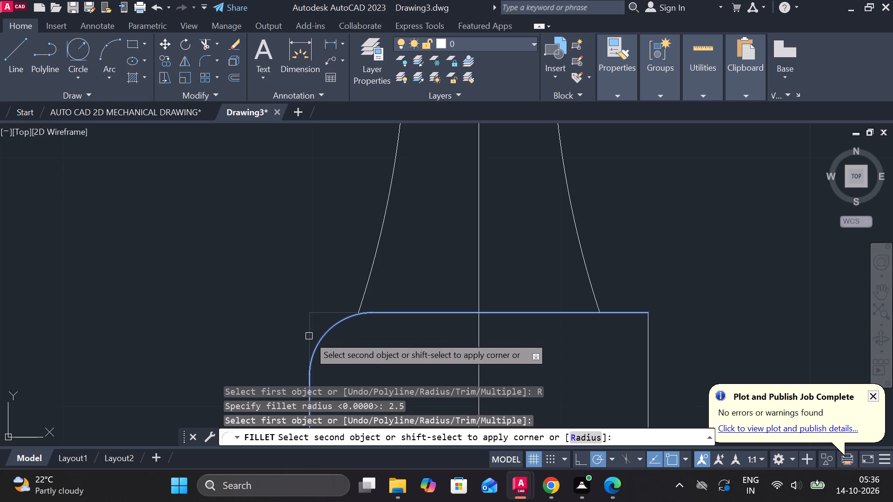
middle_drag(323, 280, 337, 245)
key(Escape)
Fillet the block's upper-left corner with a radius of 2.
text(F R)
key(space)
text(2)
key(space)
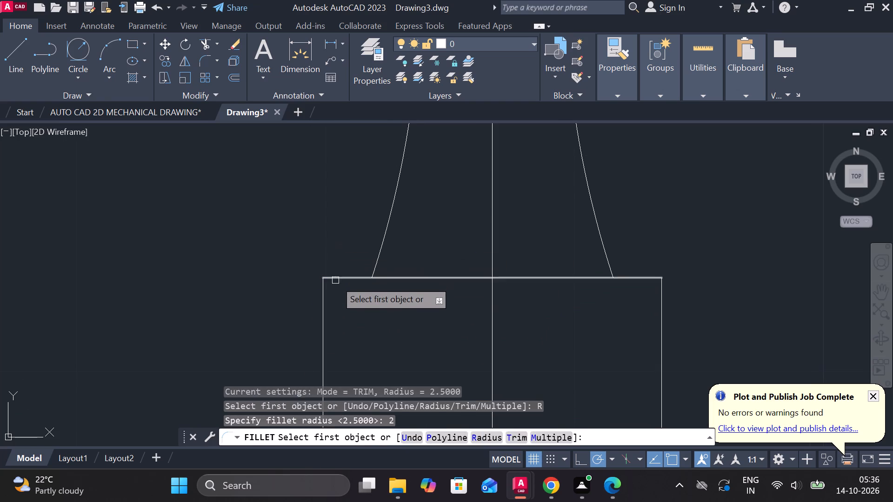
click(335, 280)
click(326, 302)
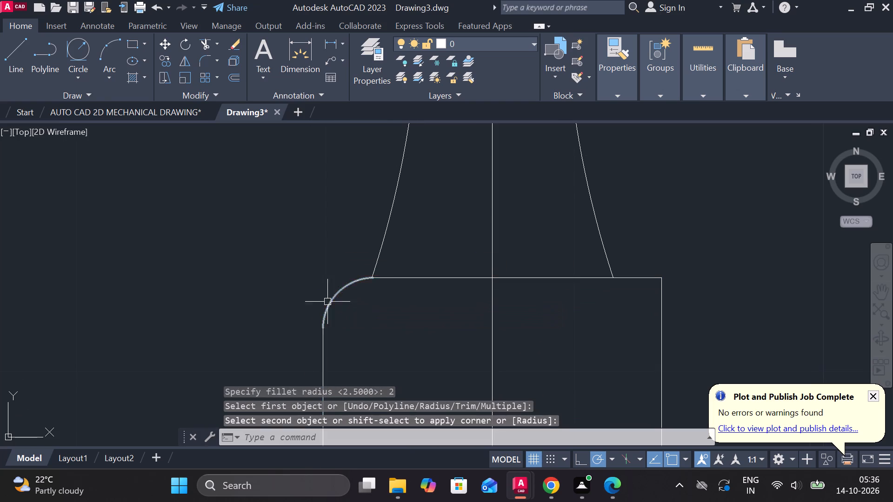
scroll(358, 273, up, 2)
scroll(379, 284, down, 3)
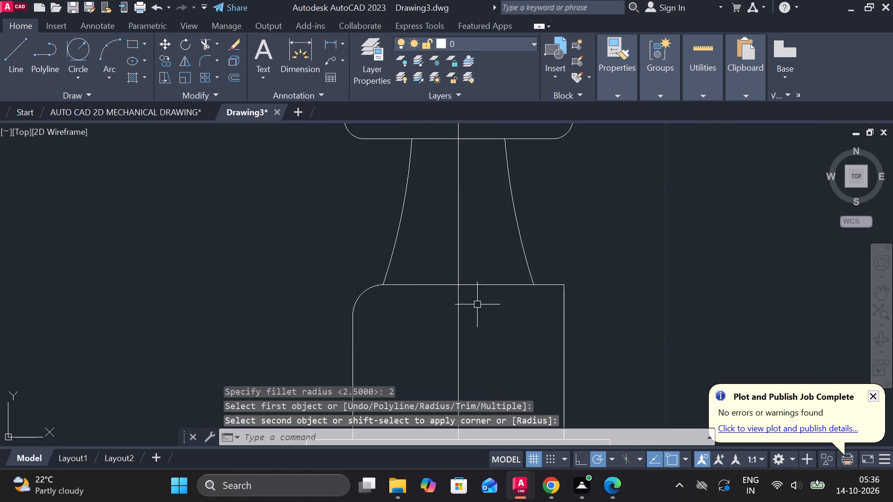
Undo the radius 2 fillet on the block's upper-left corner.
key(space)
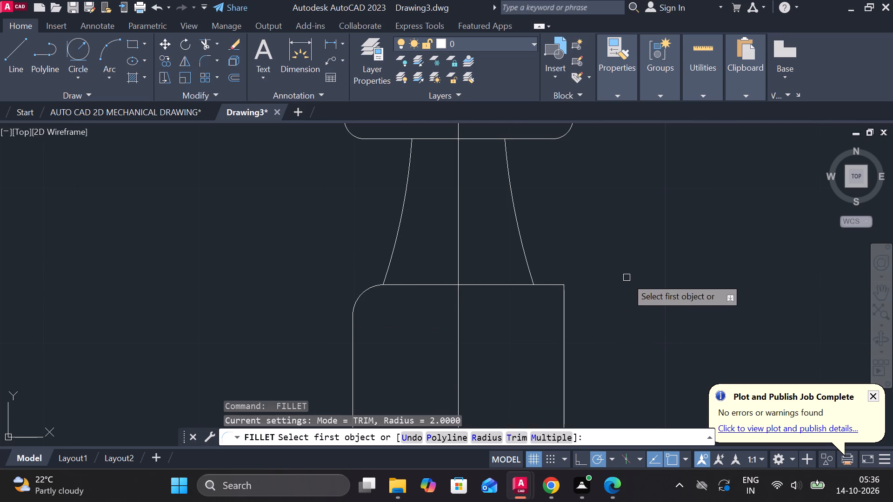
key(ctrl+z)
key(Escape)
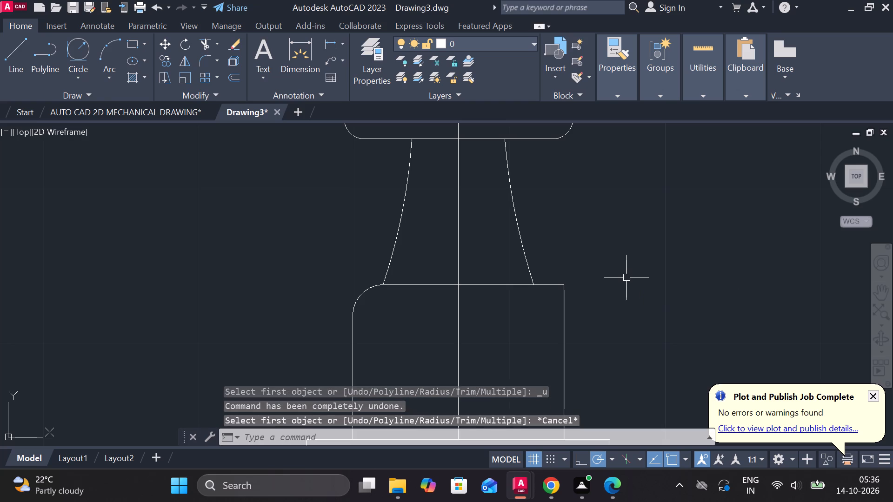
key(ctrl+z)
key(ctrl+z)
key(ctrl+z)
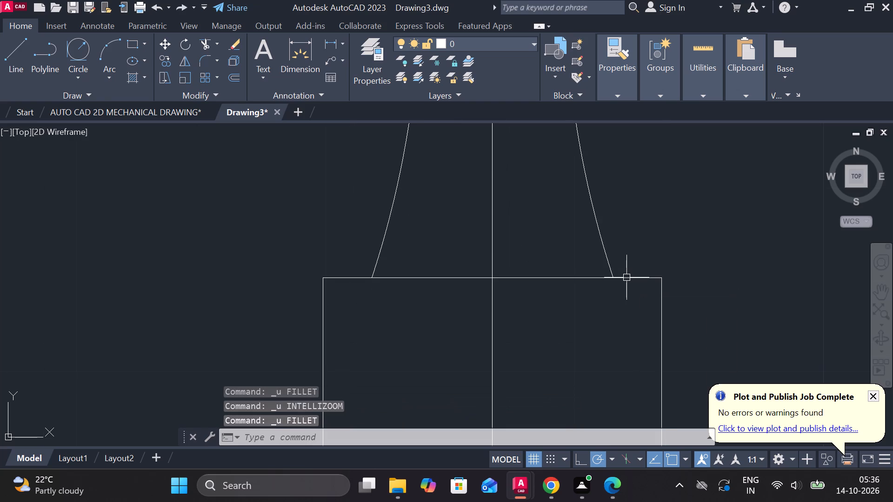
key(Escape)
Fillet the block's upper-left and upper-right corners with a radius of 1.25.
text(F R)
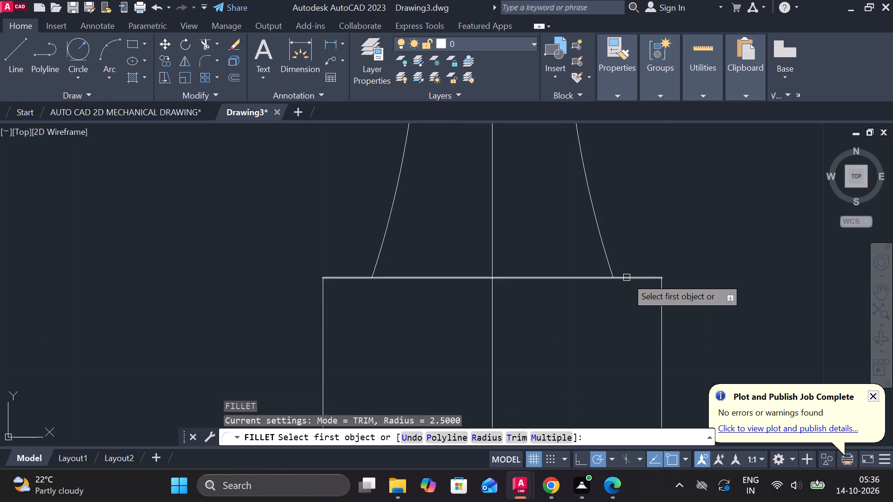
key(space)
key(1)
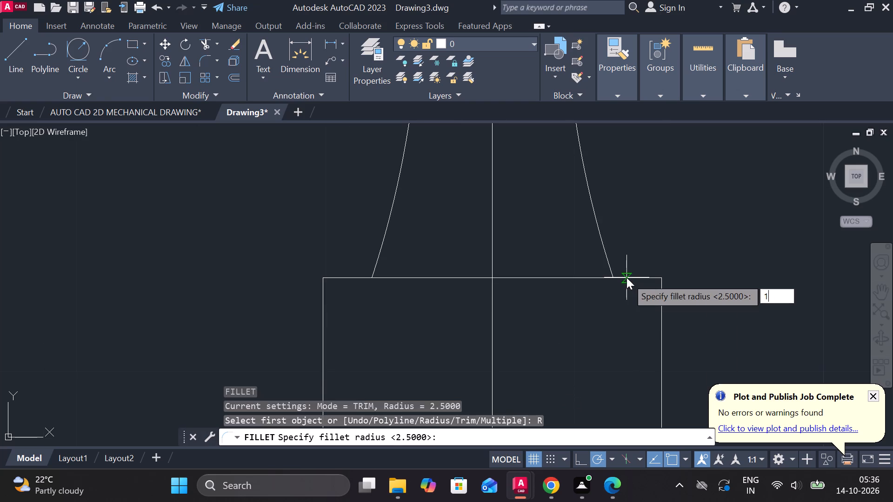
key(period)
text(25)
key(space)
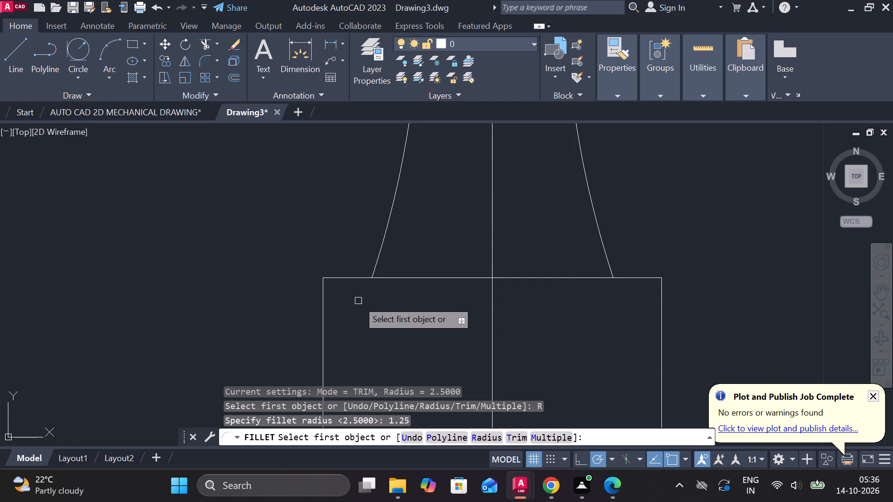
click(346, 280)
click(320, 291)
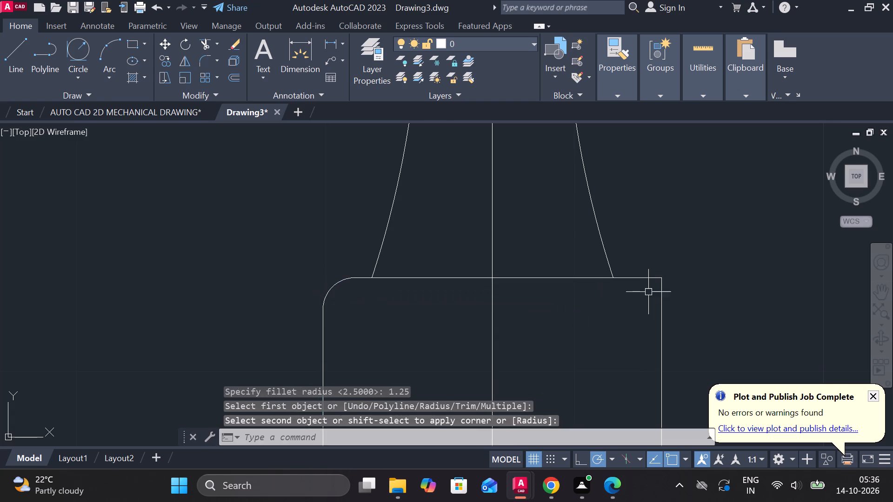
key(space)
click(637, 277)
double_click(658, 293)
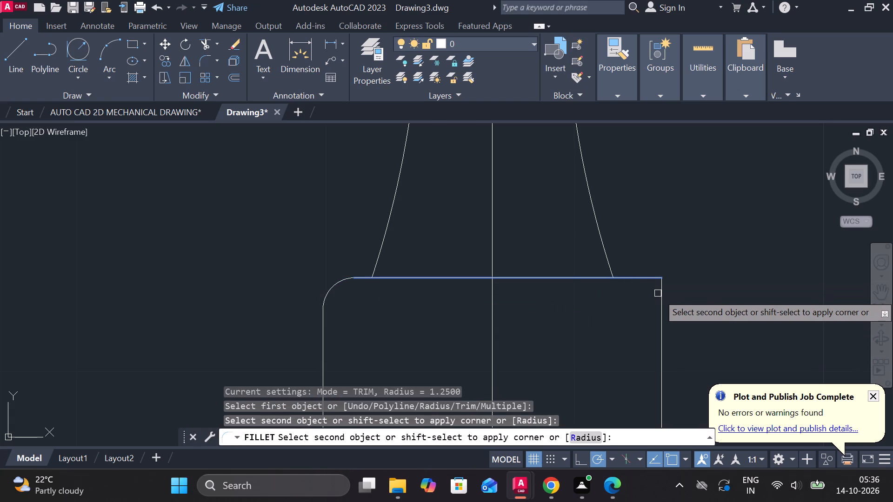
click(663, 301)
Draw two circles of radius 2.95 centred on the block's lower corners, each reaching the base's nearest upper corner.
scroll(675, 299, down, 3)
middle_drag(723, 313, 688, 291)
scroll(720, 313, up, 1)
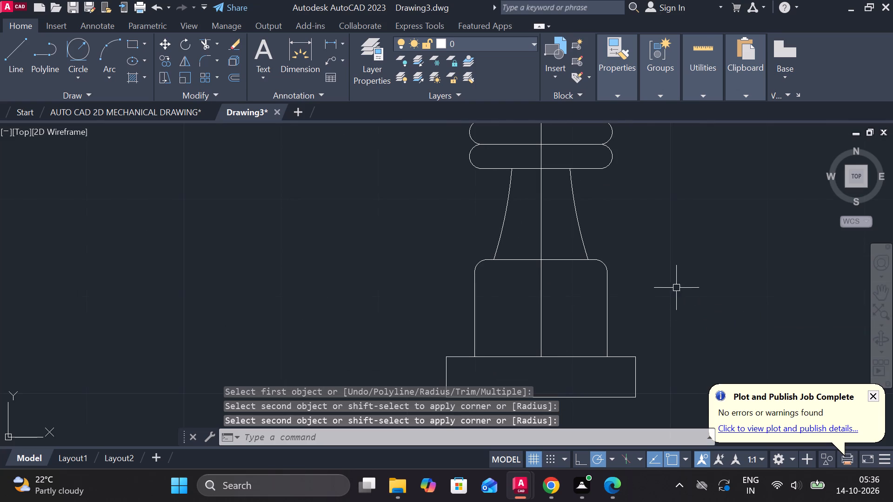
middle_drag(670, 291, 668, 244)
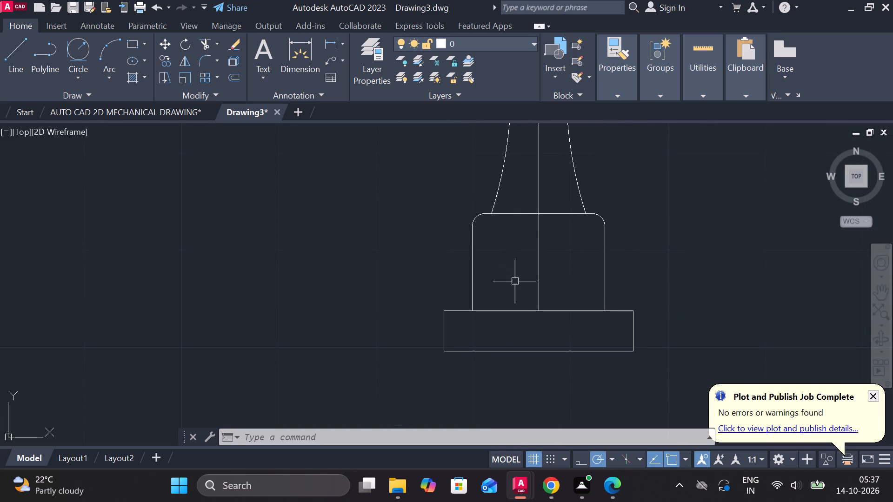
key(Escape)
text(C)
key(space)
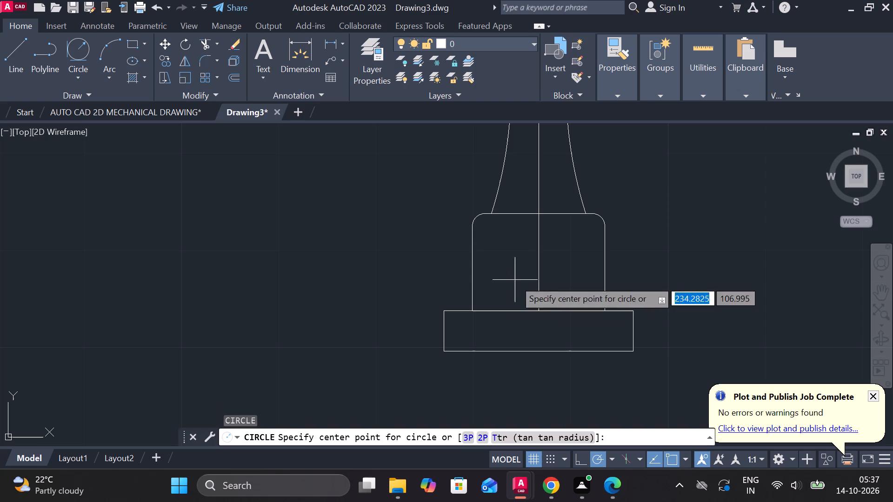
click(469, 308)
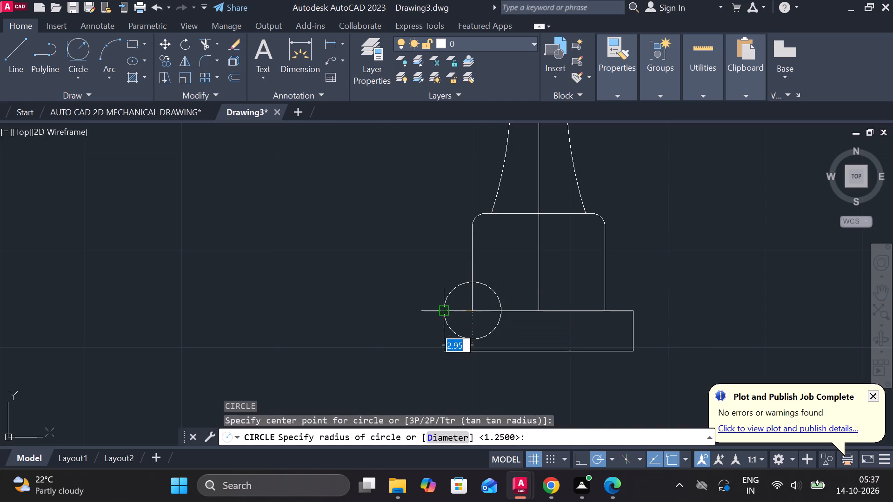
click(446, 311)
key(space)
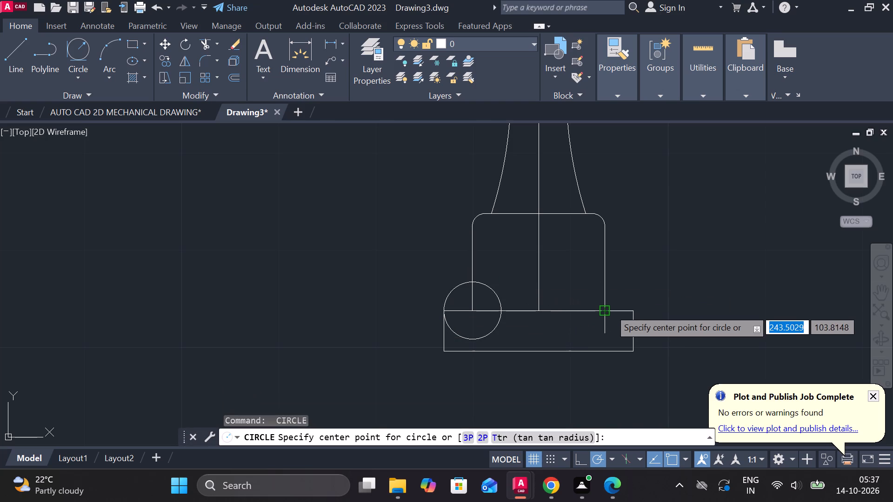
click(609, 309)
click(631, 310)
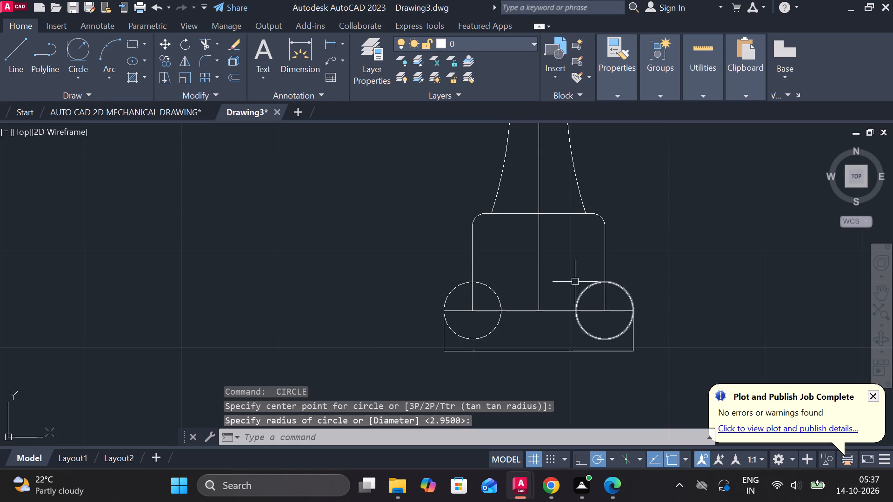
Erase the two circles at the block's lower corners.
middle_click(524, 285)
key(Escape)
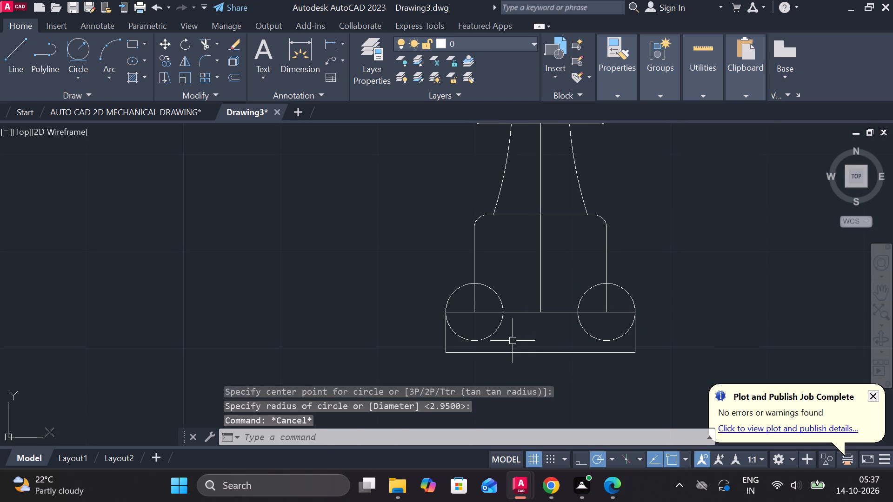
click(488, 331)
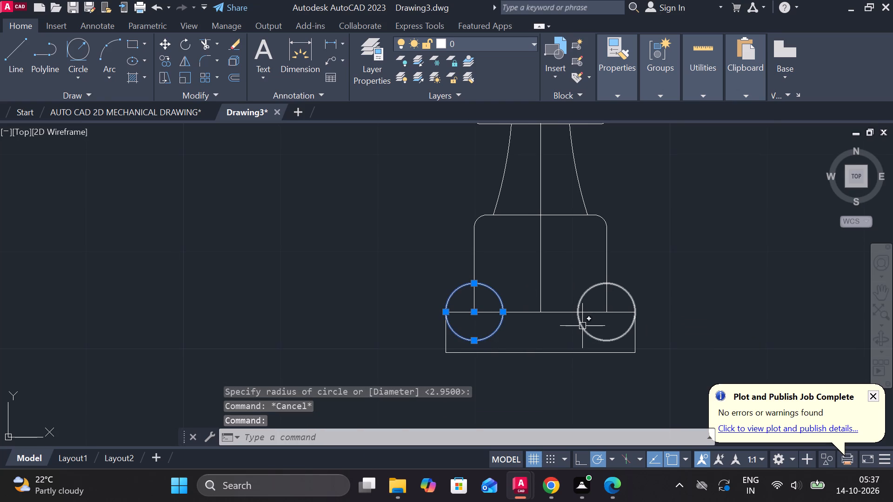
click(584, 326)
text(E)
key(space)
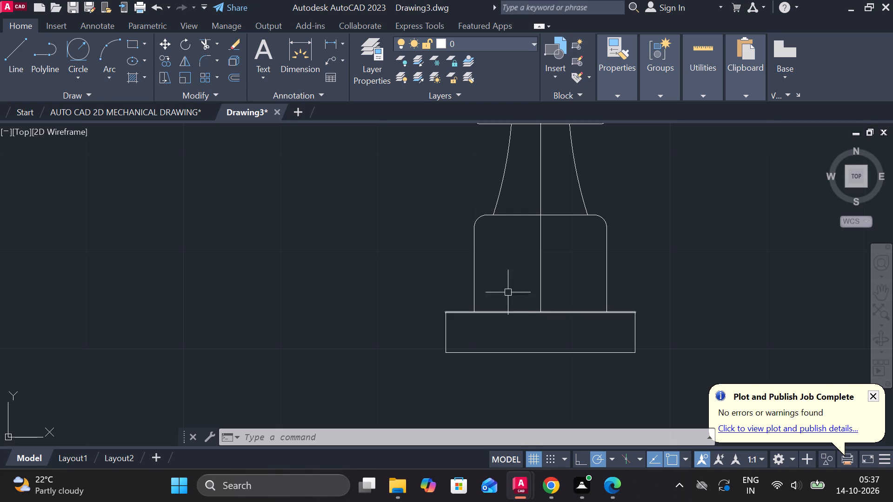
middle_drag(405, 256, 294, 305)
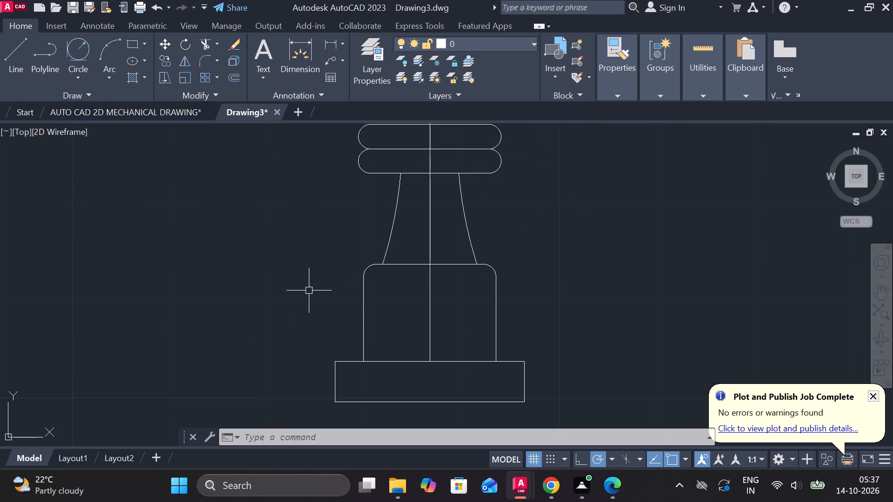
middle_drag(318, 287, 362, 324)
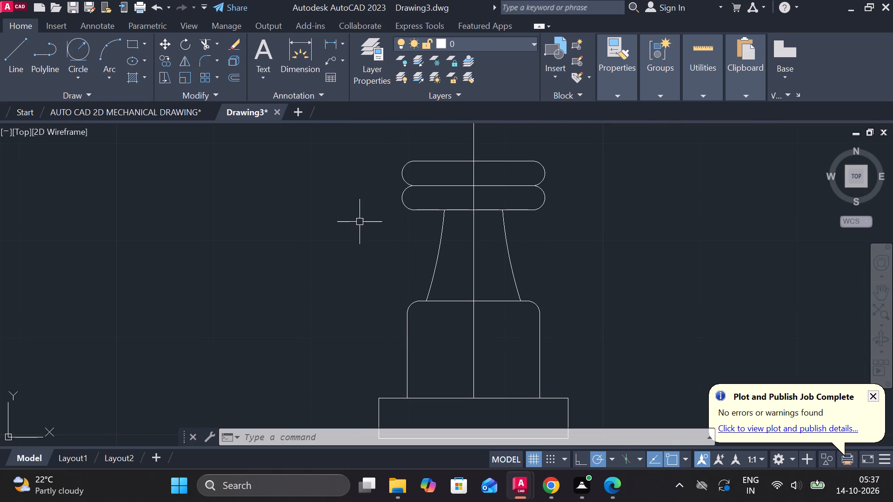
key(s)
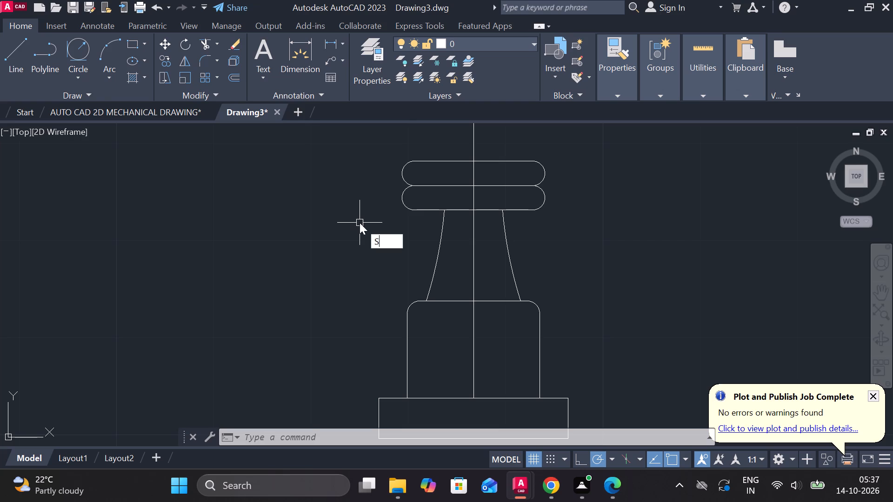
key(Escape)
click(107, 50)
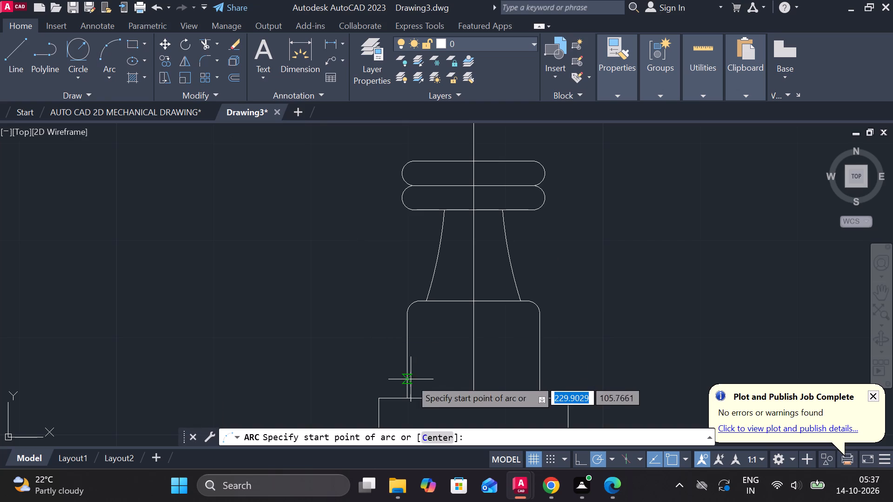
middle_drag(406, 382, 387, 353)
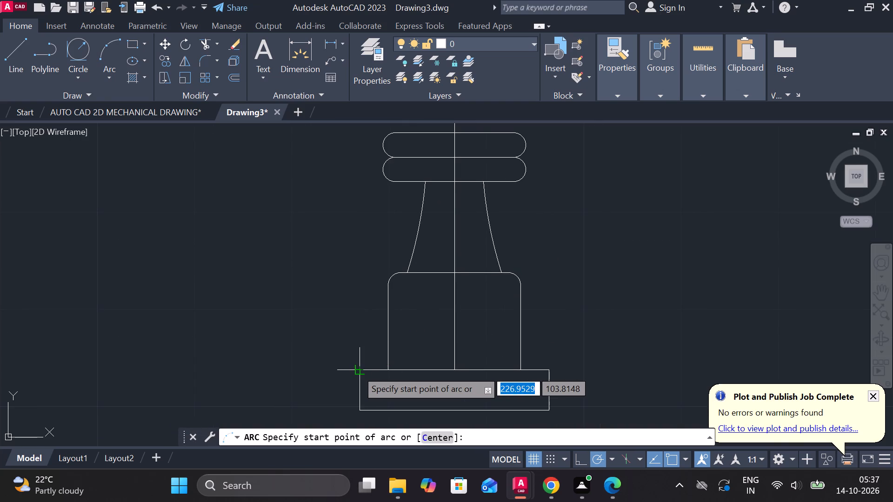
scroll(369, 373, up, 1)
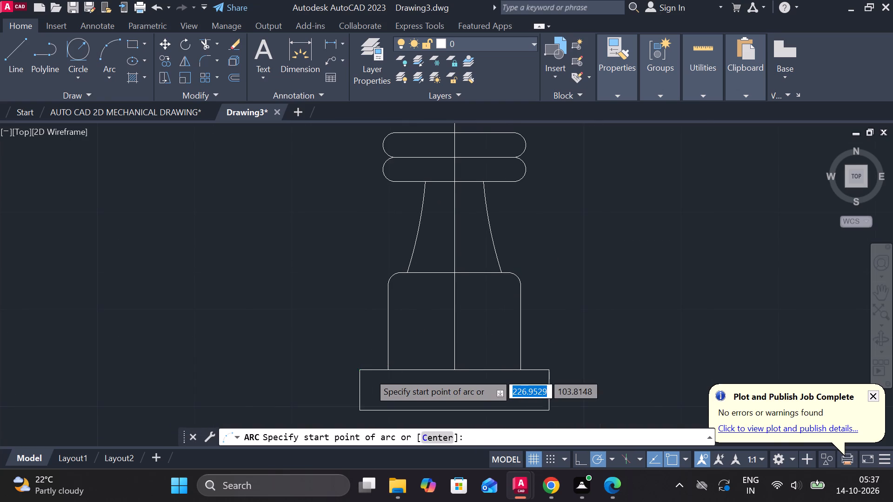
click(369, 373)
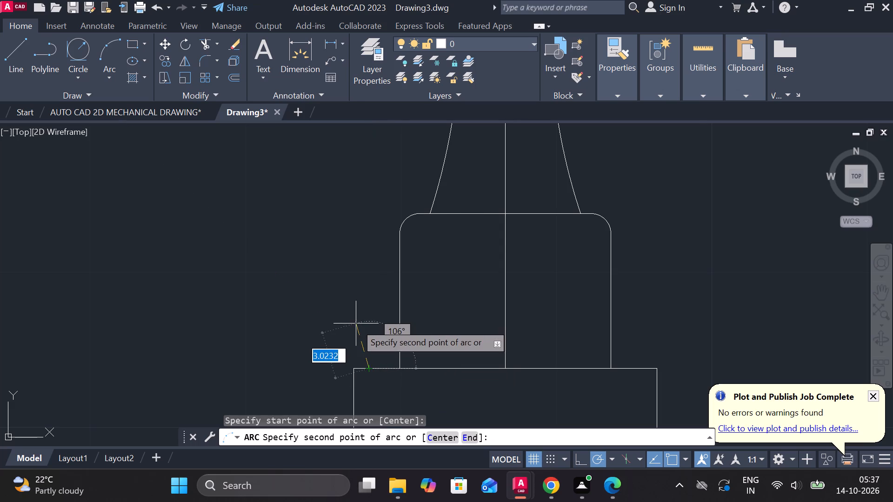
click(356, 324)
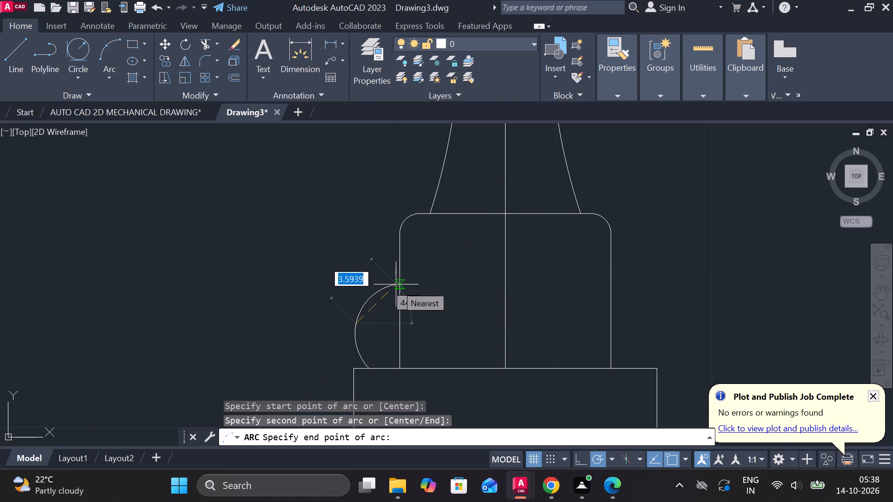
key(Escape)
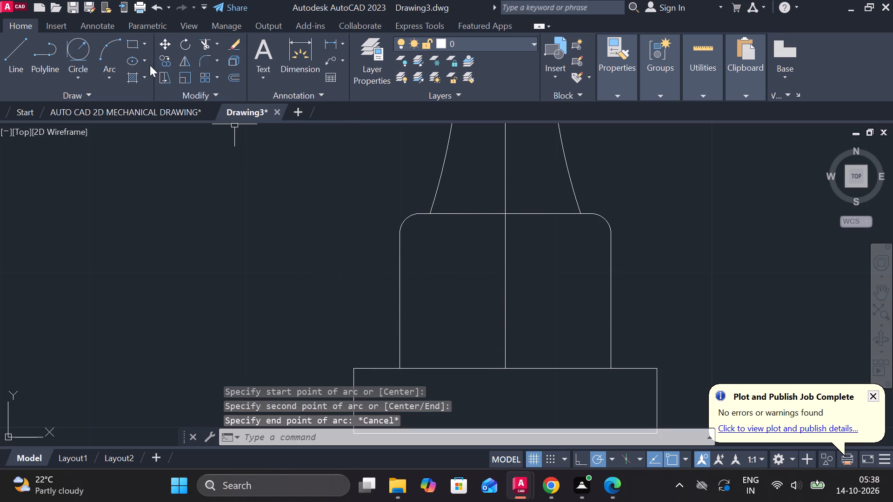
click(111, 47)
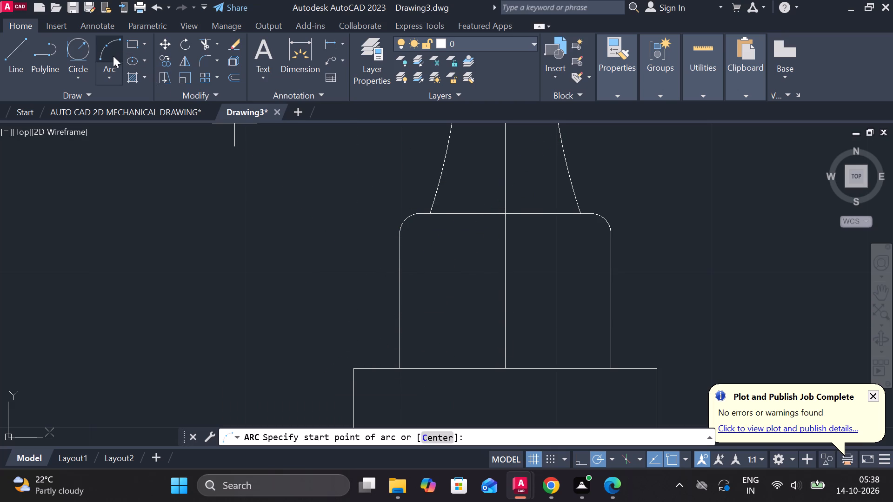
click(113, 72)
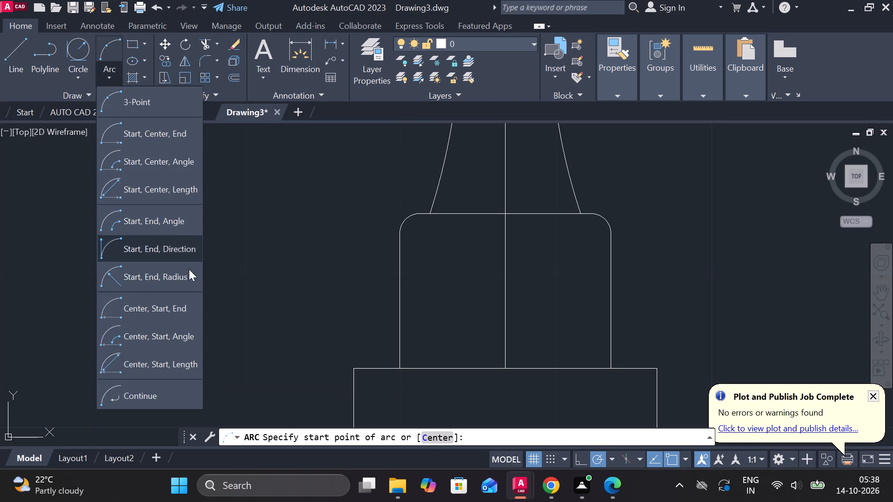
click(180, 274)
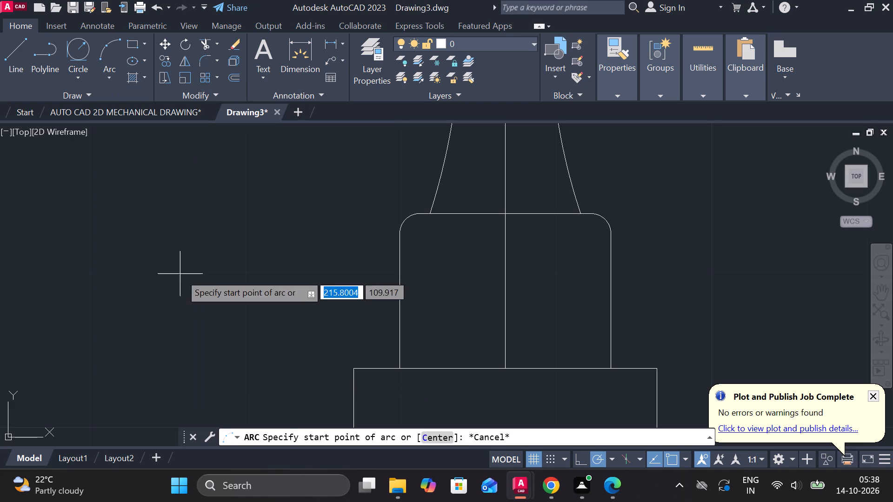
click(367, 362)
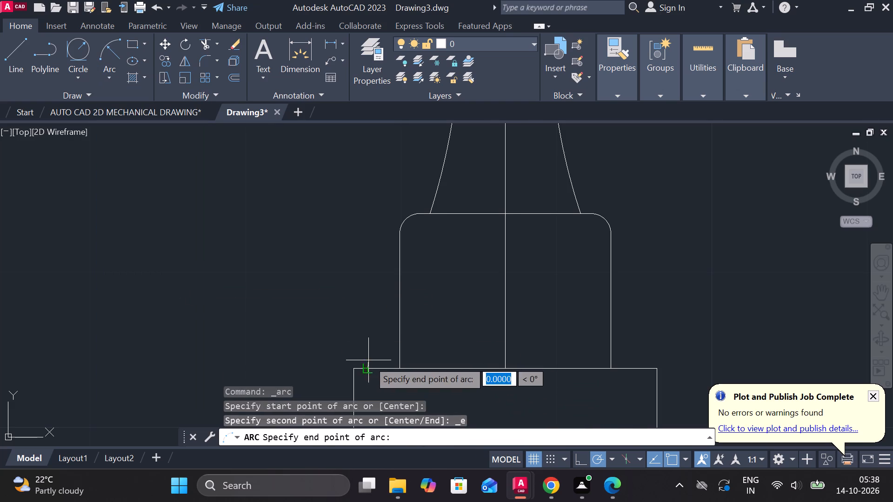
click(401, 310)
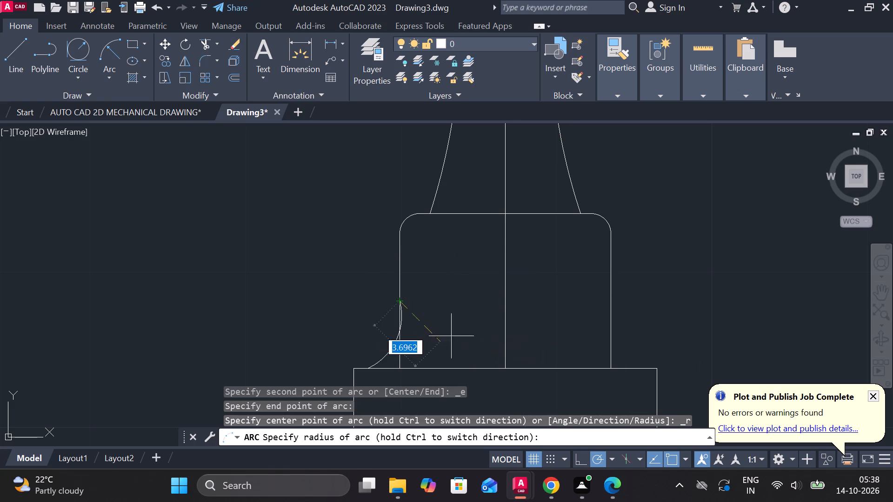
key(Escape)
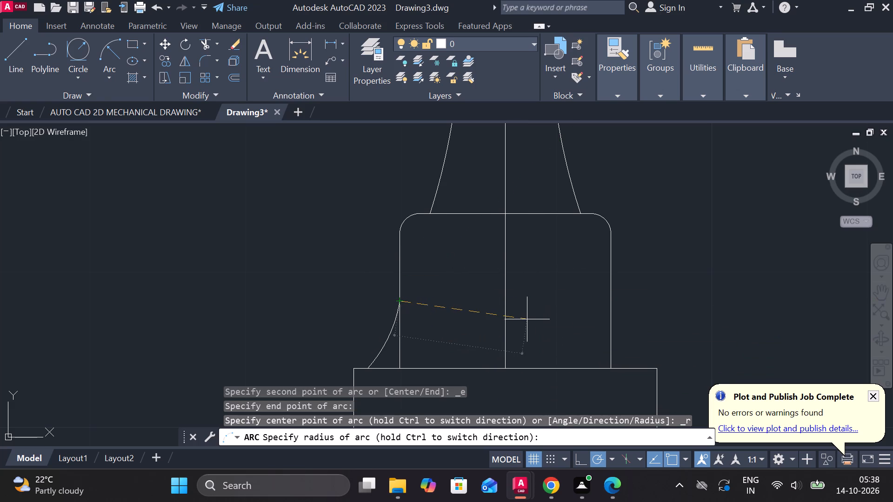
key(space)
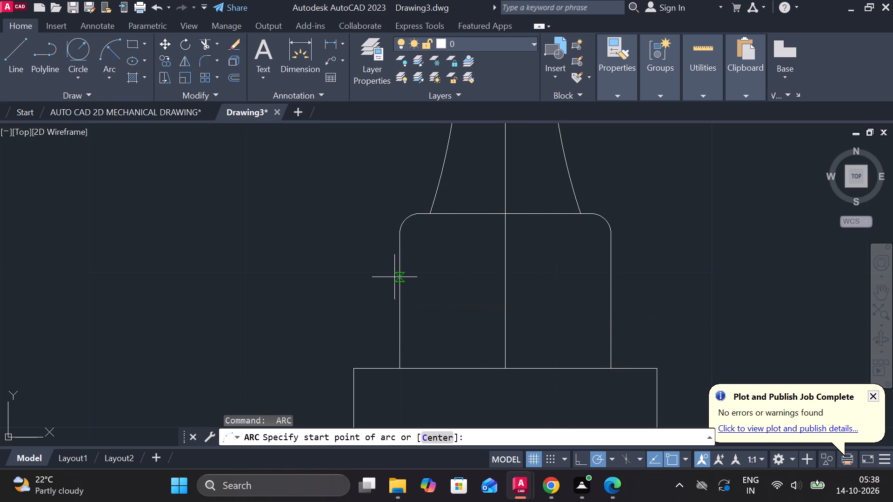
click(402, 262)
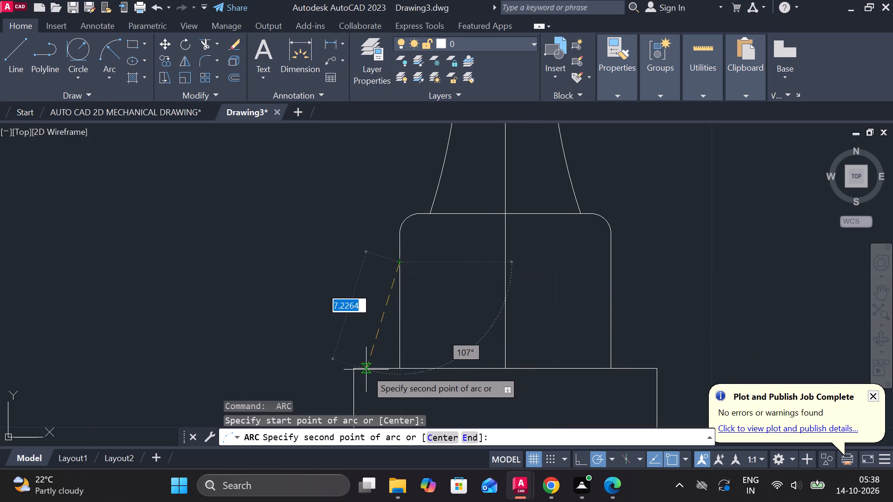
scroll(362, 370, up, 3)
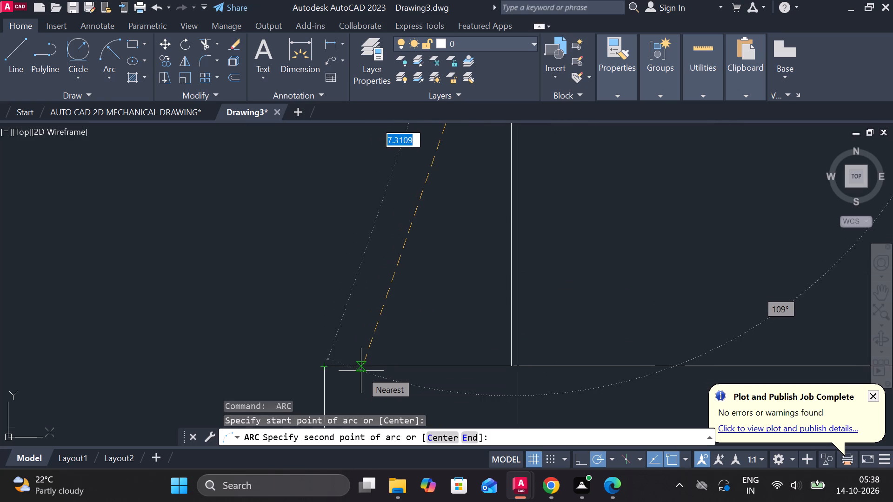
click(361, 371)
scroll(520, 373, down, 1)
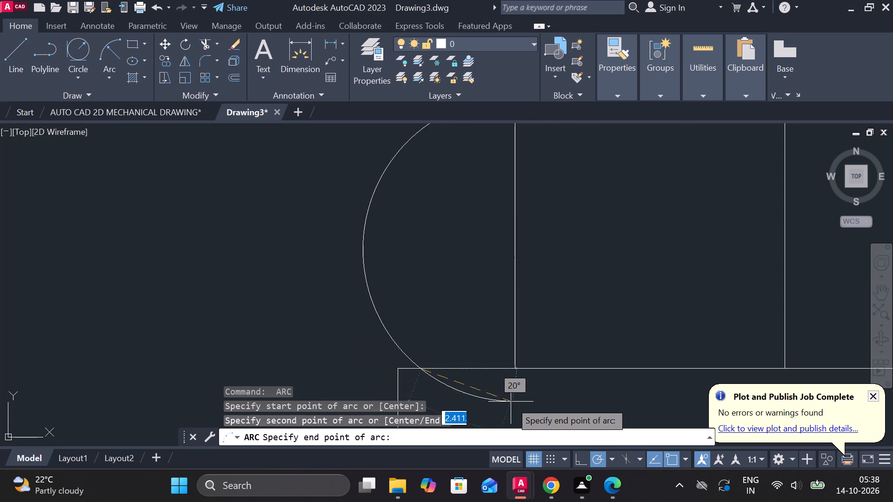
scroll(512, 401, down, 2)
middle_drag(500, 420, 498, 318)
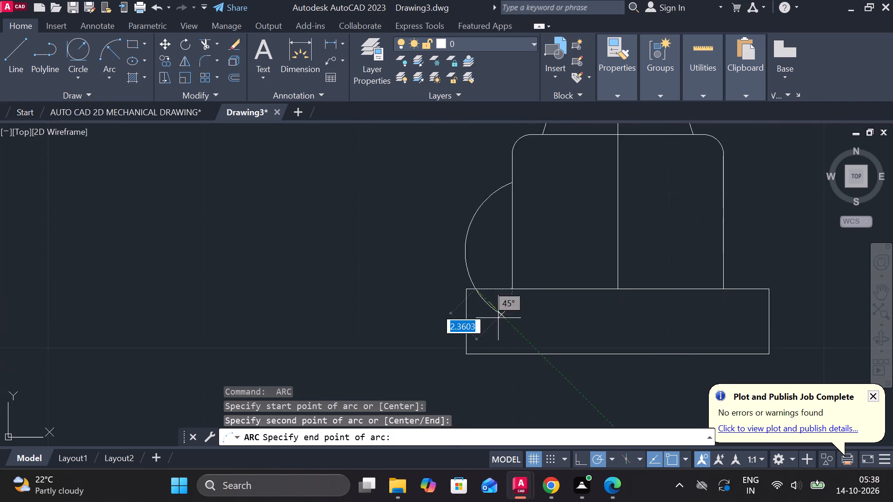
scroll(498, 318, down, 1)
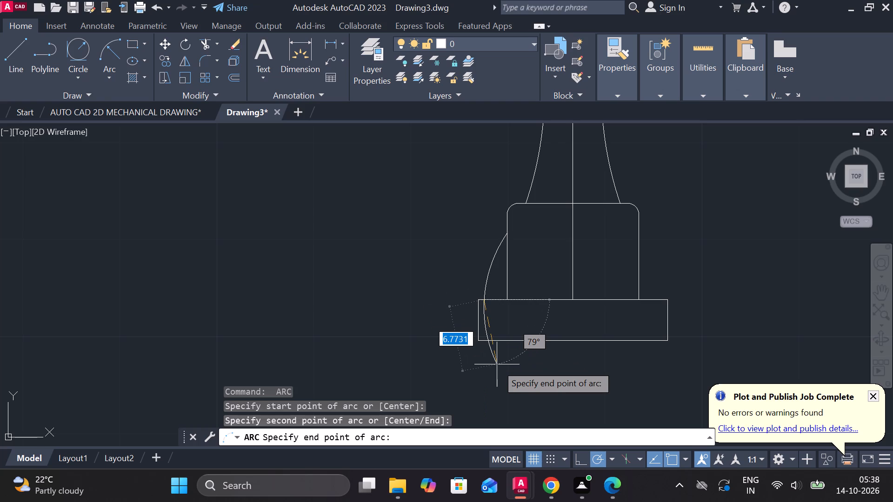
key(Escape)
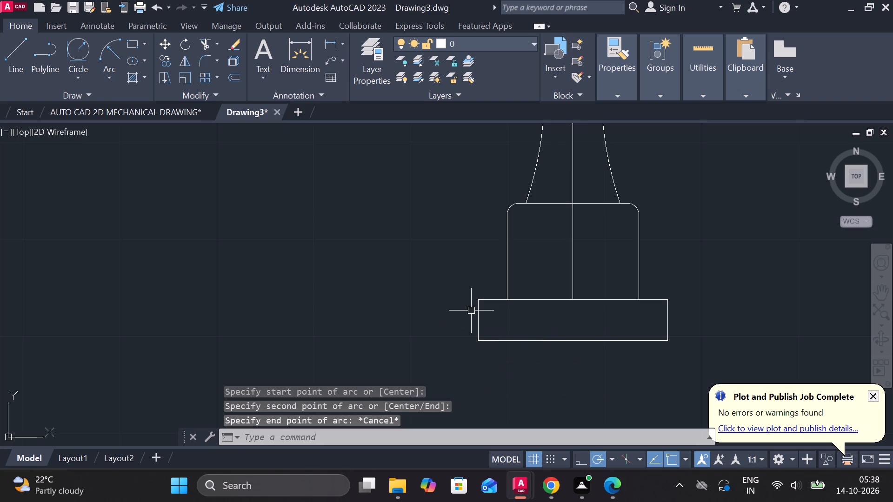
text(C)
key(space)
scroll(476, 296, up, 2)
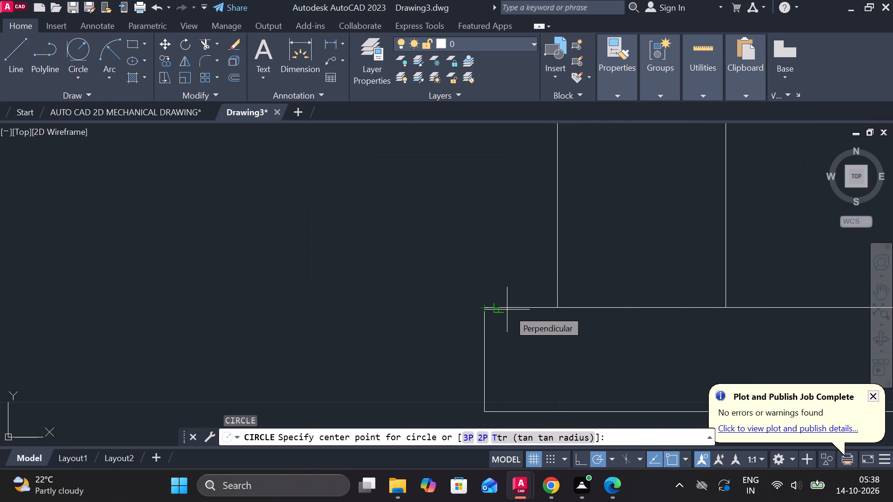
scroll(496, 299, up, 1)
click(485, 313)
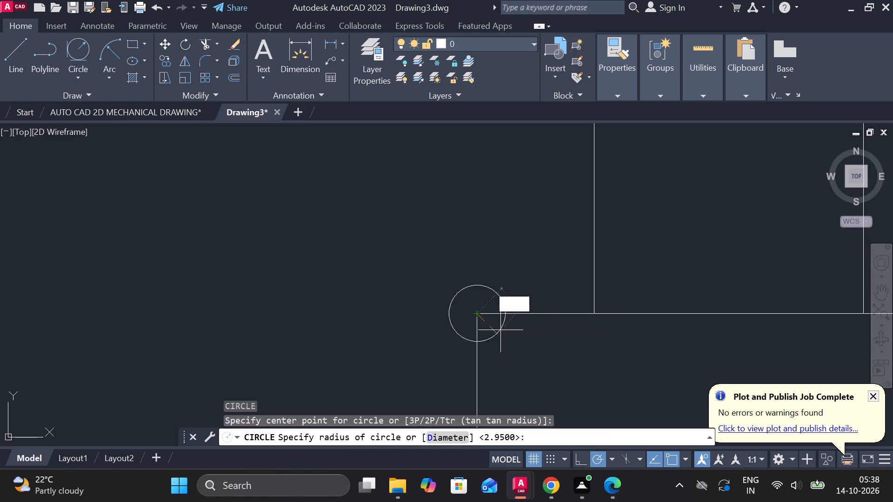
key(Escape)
Draw a two-point circle of diameter 2.95 from the base's upper-left corner to the block's lower-left corner.
text(C)
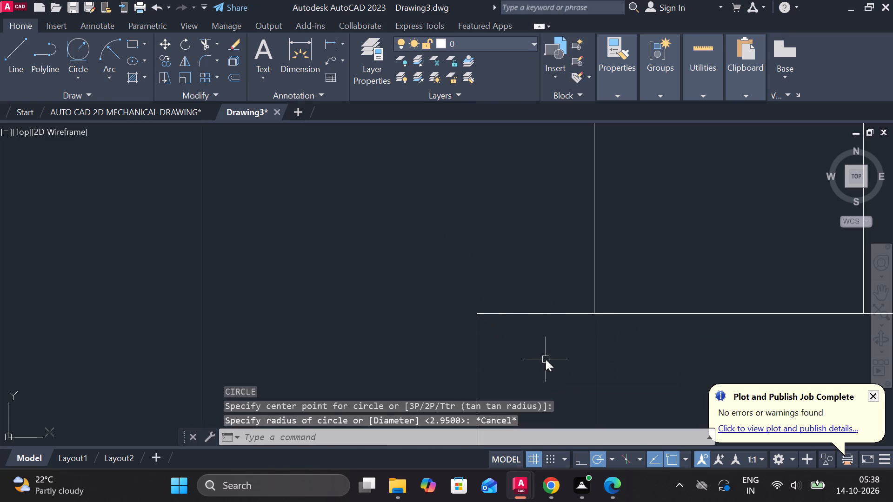
key(space)
click(486, 437)
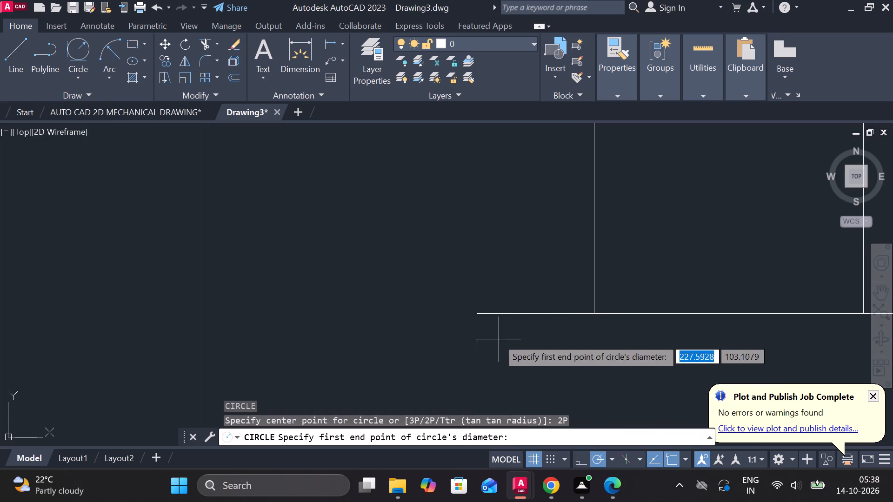
click(478, 313)
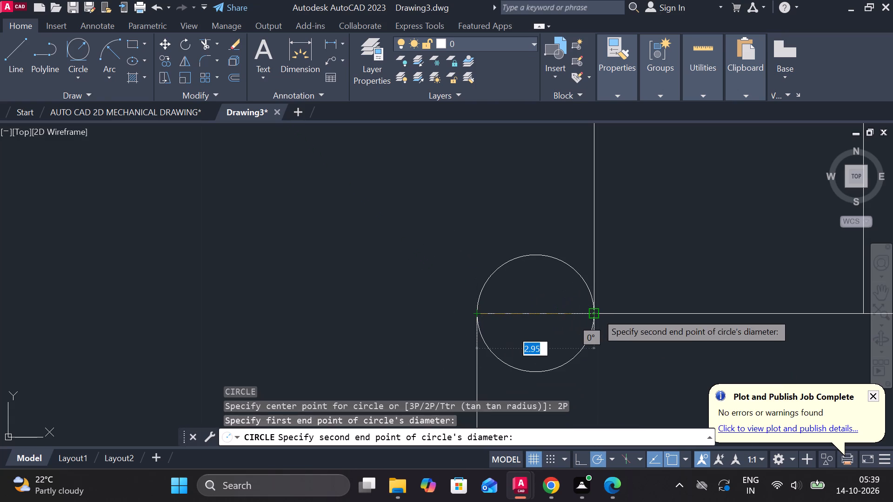
click(597, 313)
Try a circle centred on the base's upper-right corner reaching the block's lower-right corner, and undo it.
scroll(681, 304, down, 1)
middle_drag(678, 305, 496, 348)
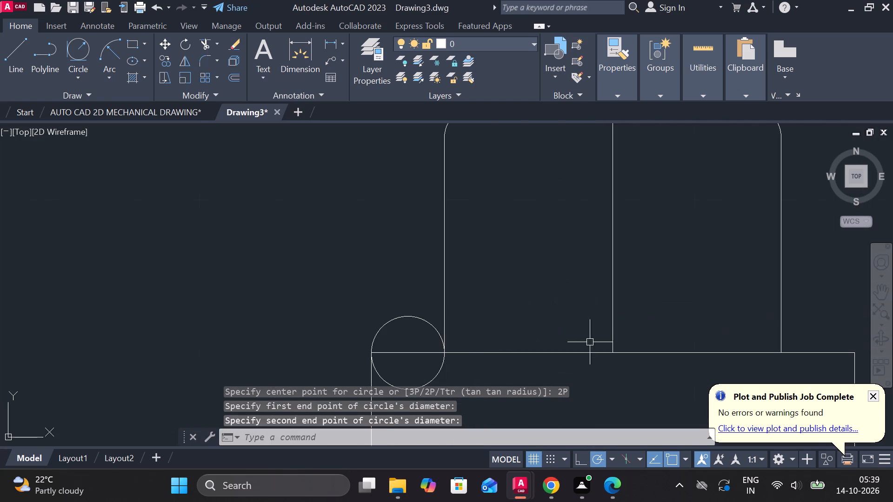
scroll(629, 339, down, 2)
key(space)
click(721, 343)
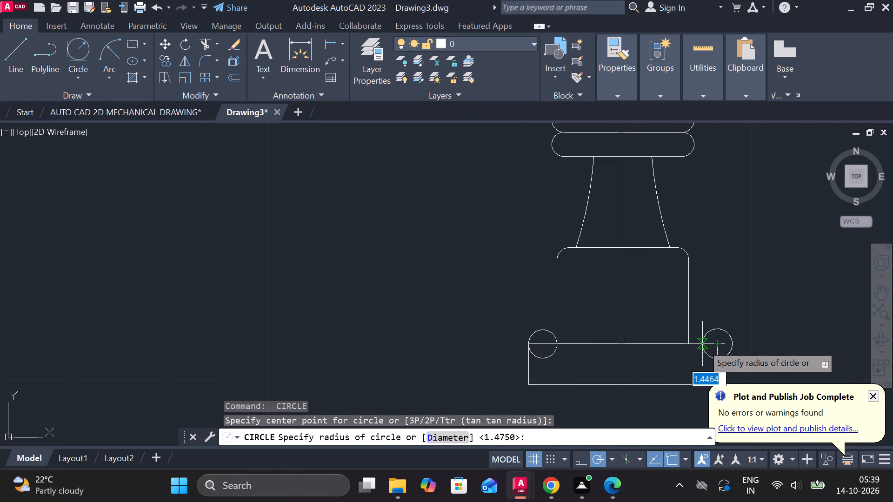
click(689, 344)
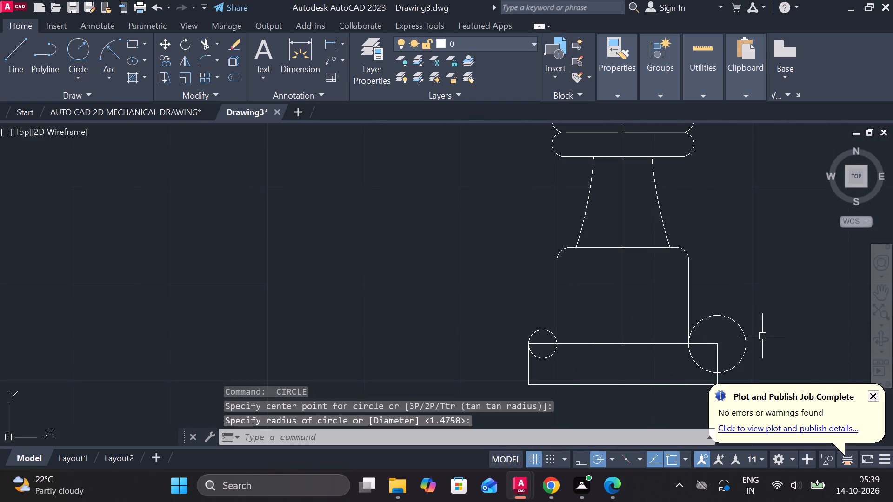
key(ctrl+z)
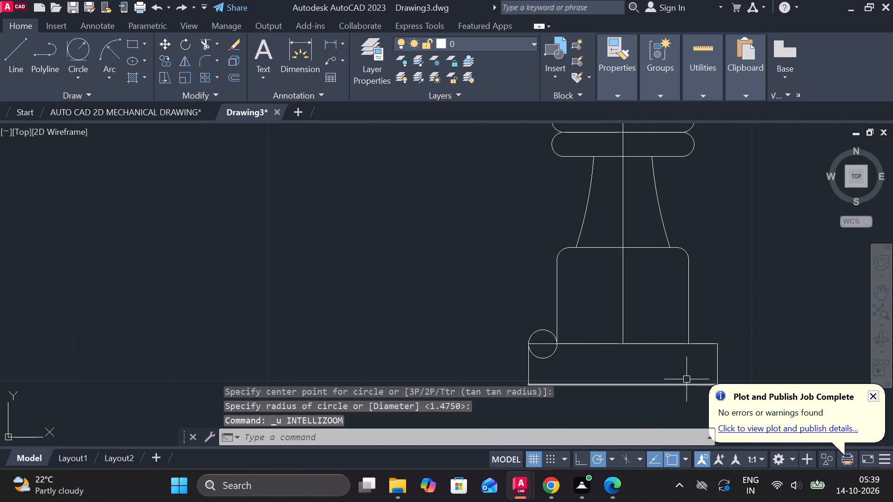
Draw a matching two-point circle from the base's upper-right corner to the block's lower-right corner.
key(c)
key(space)
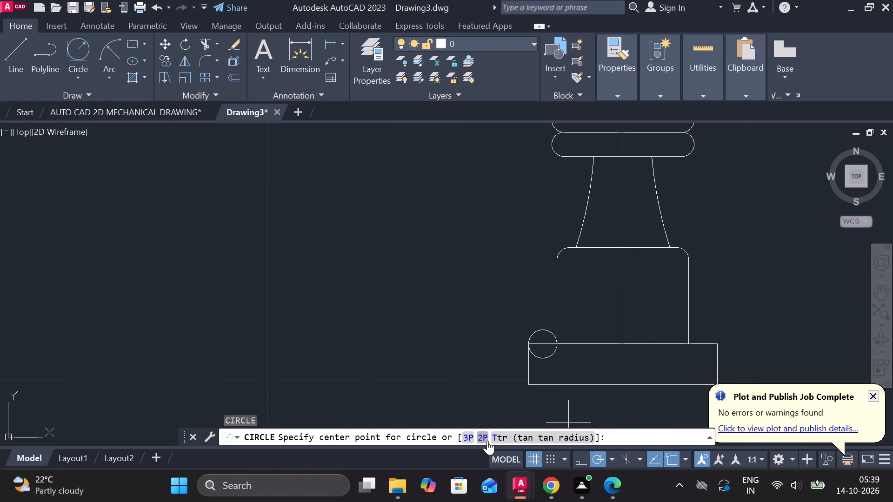
click(487, 441)
drag(715, 342, 707, 342)
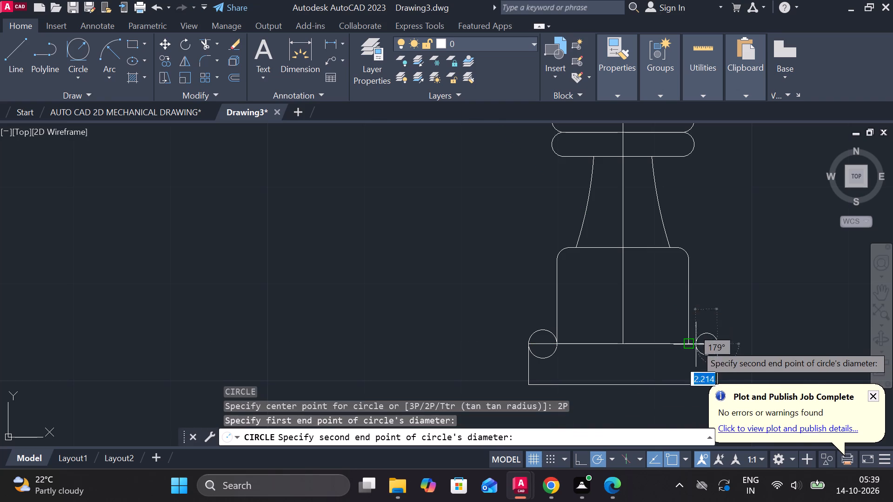
click(692, 344)
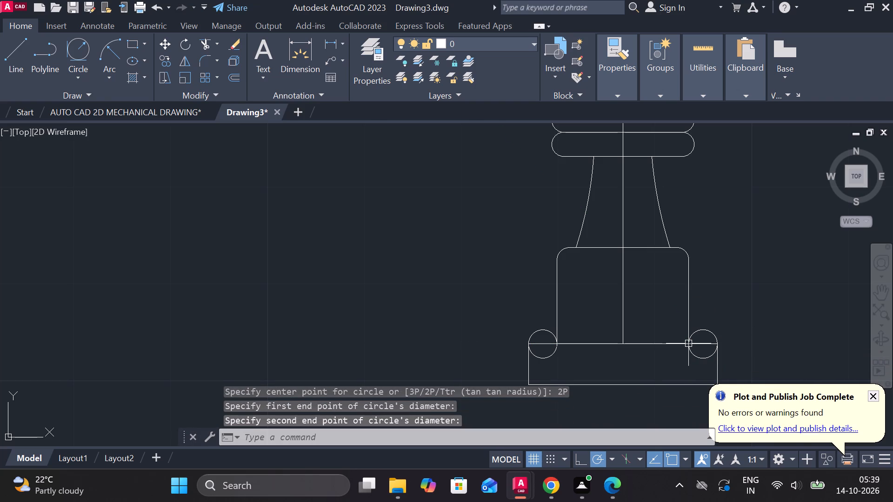
key(Escape)
scroll(512, 329, up, 1)
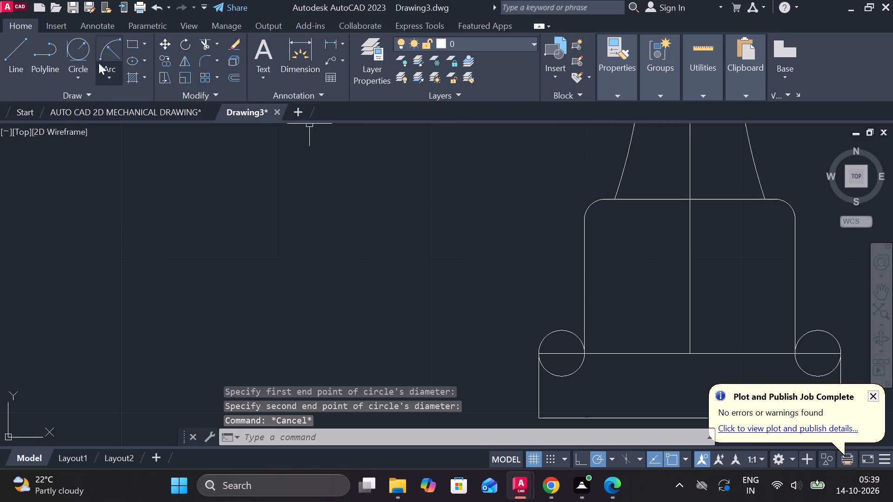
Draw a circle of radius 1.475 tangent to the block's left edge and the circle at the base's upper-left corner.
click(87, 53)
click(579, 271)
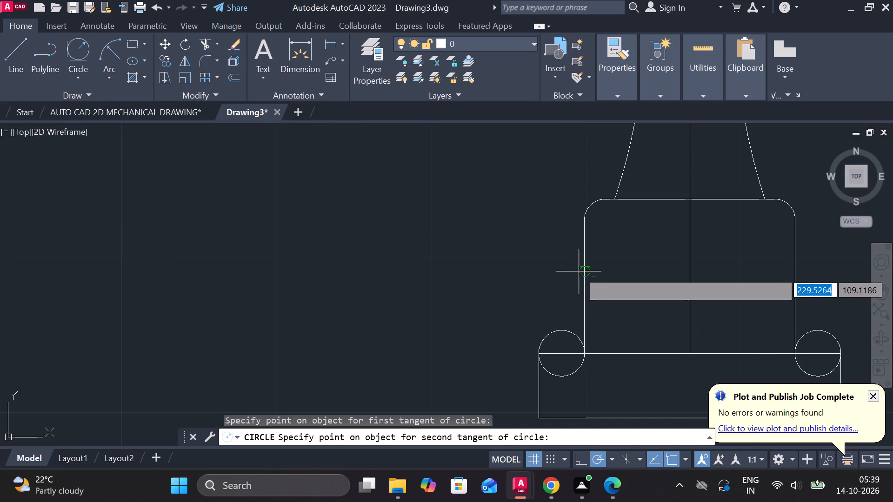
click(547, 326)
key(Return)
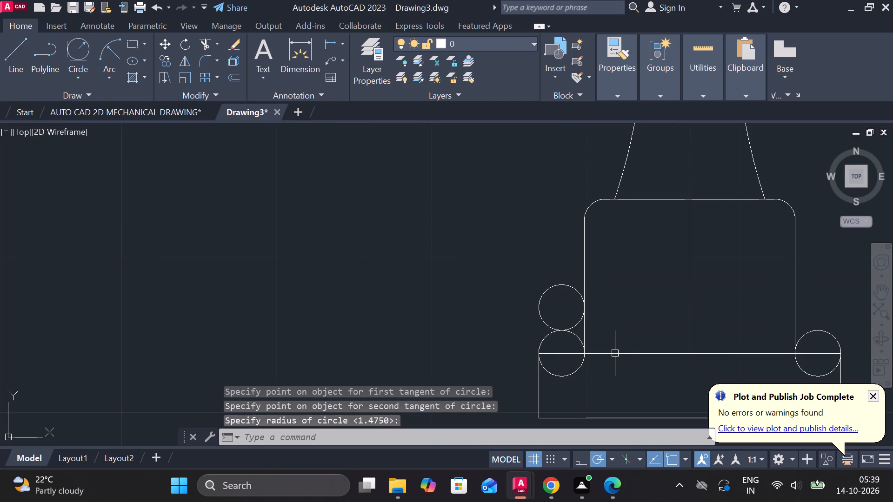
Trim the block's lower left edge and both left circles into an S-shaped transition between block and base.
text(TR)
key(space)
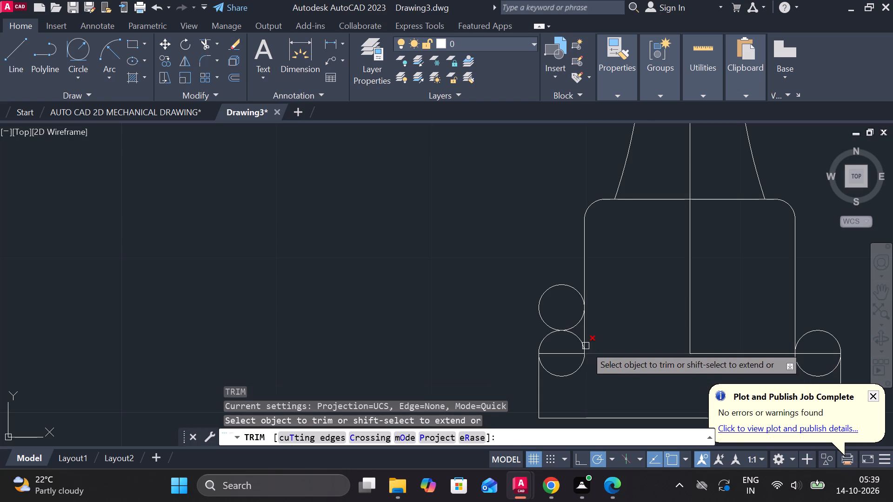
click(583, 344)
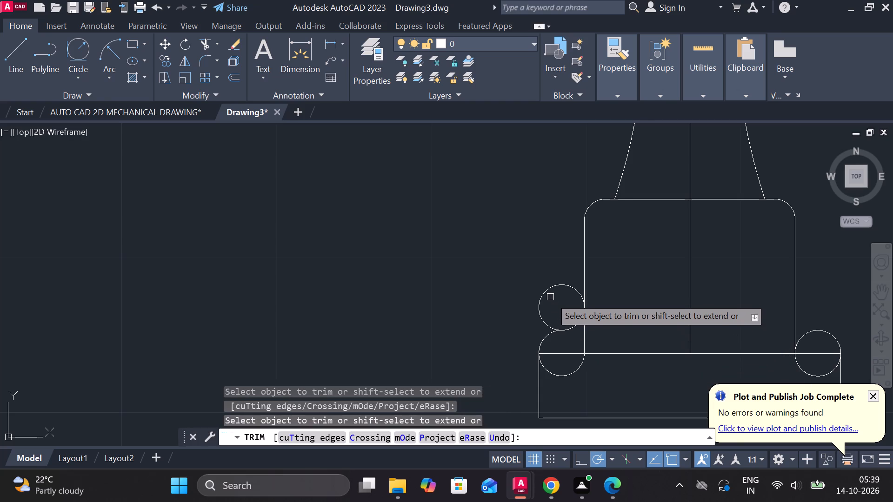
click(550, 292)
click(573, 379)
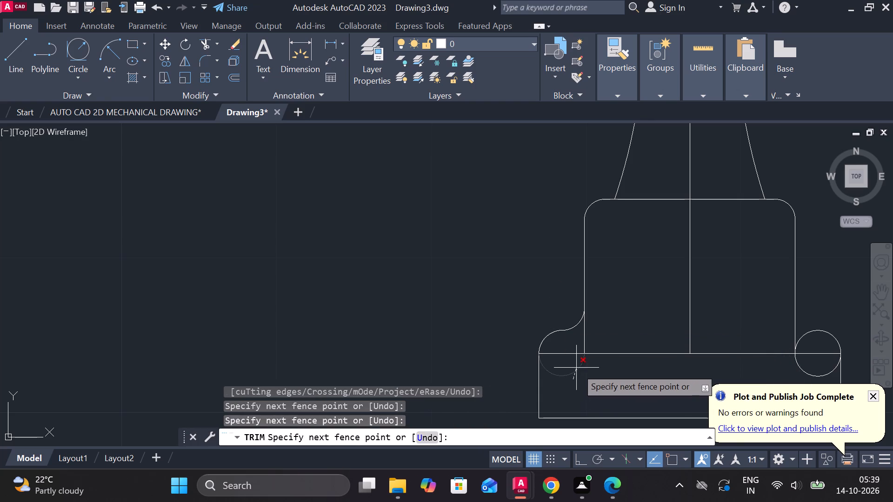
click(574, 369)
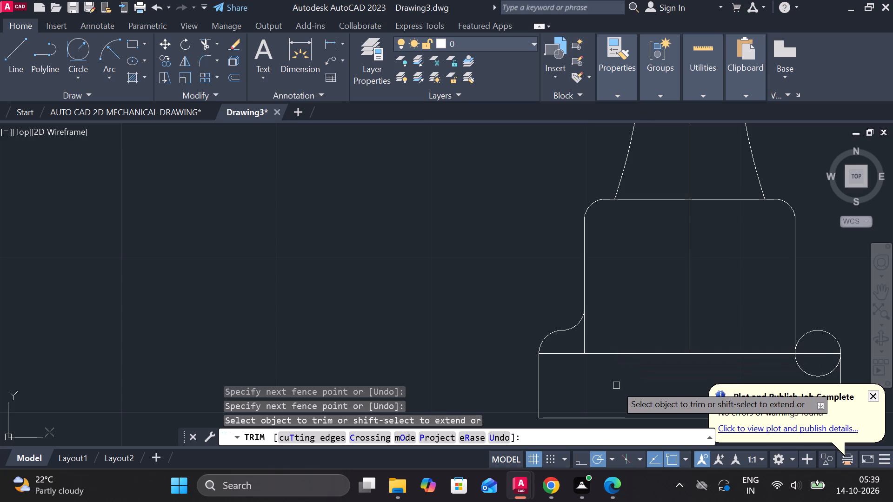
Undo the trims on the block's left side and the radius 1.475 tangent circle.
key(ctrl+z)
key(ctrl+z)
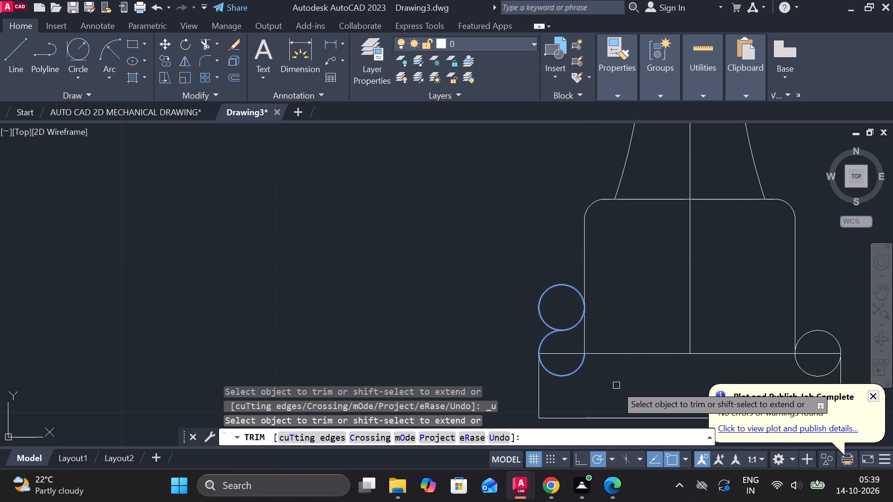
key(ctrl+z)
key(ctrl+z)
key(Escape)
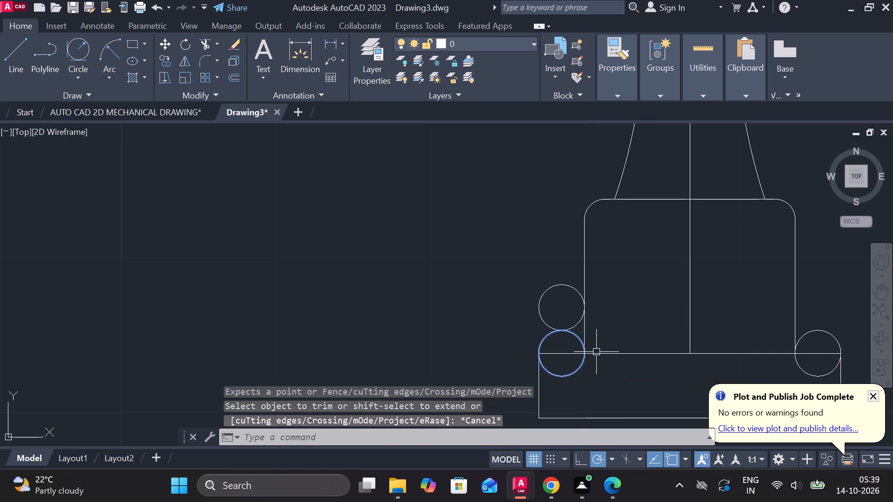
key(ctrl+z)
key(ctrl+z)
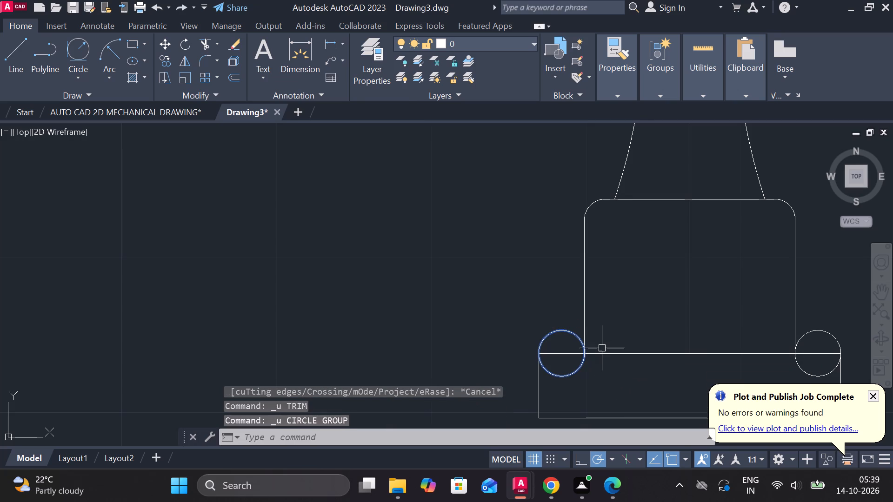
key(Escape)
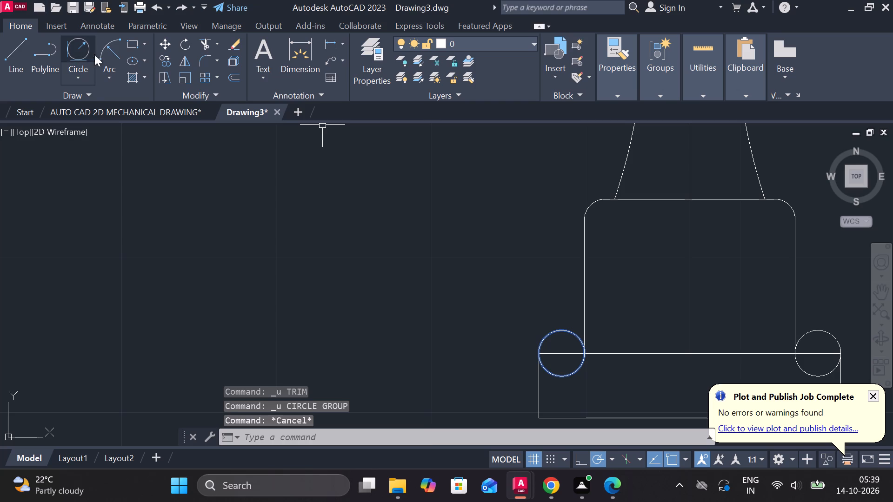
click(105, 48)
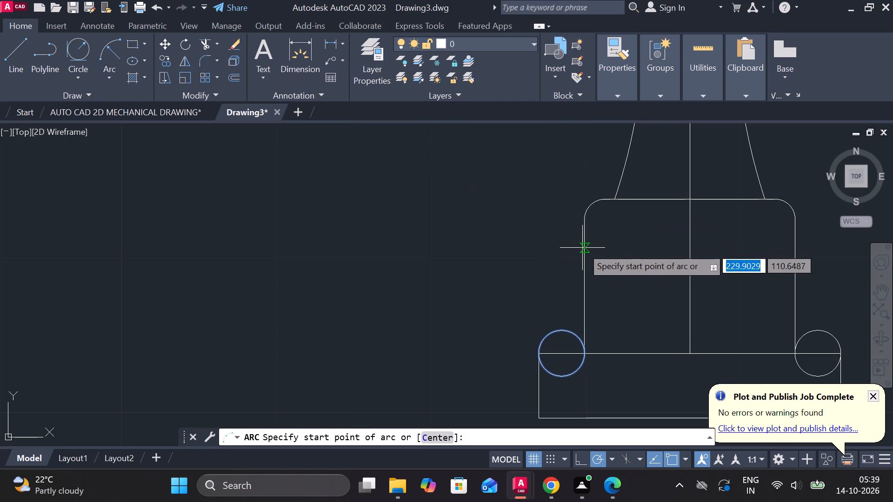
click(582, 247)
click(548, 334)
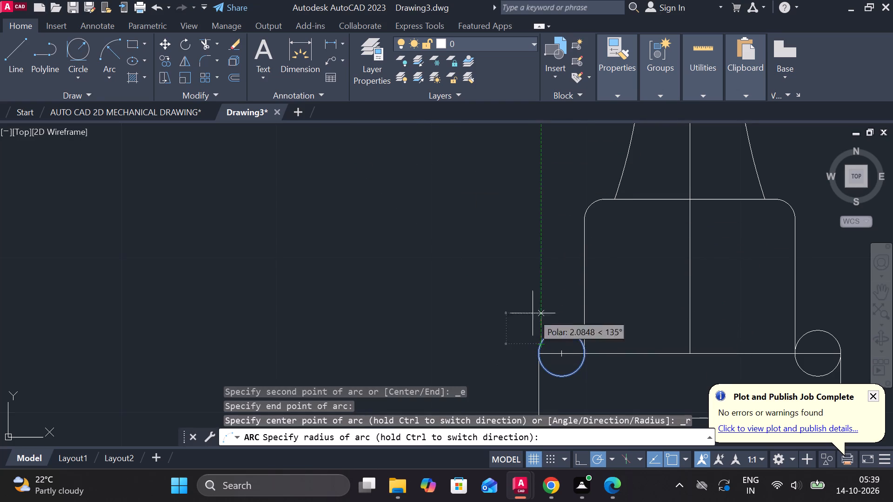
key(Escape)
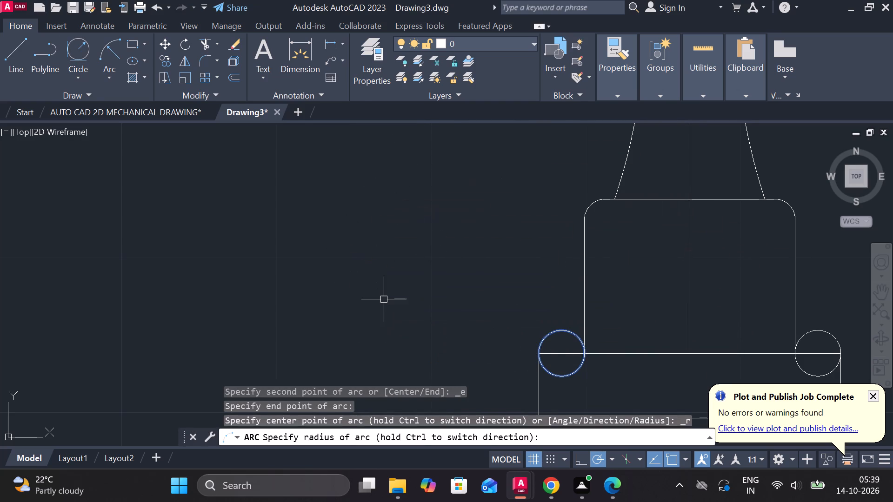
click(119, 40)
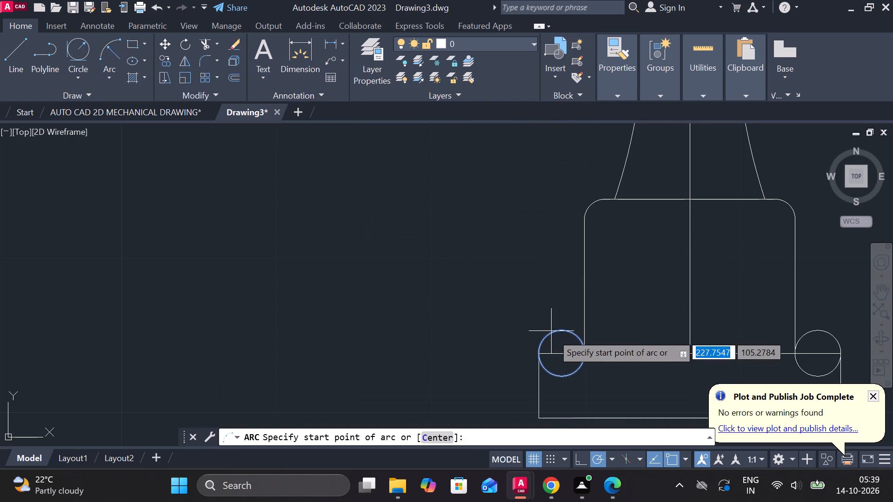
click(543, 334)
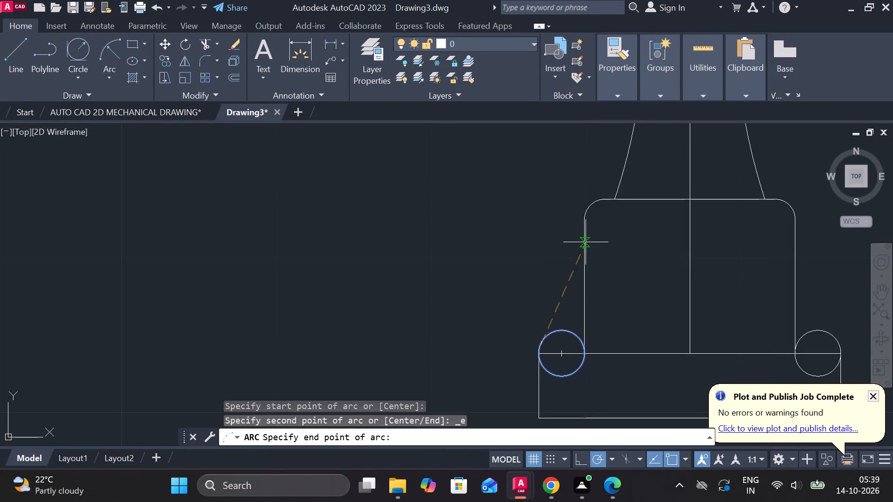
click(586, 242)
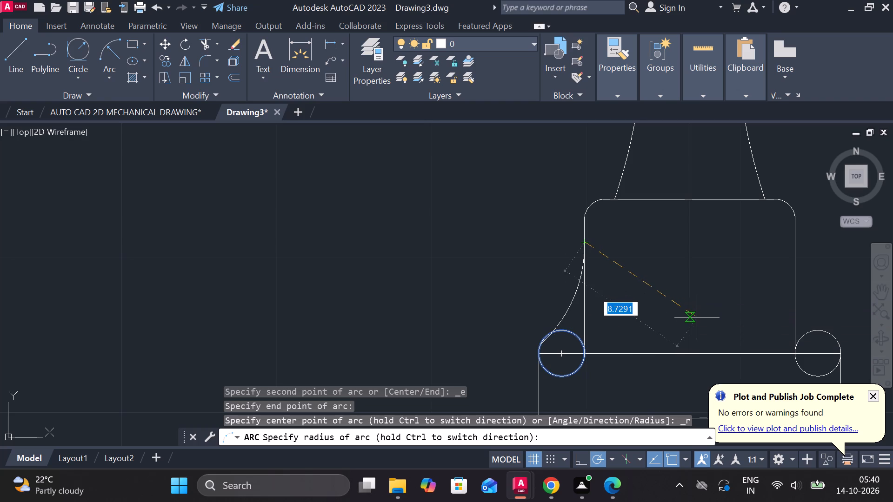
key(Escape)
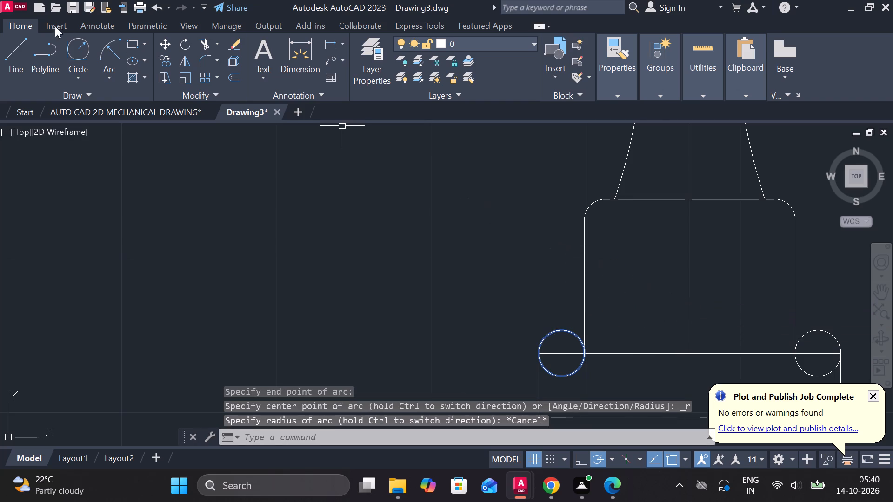
Draw a circle of radius 5 tangent to the circle at the base's upper-left corner and the block's left edge.
click(82, 52)
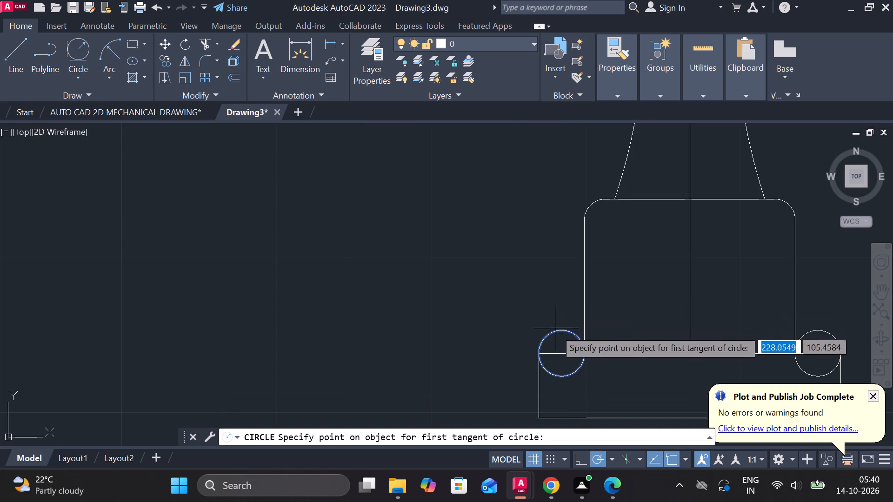
click(541, 333)
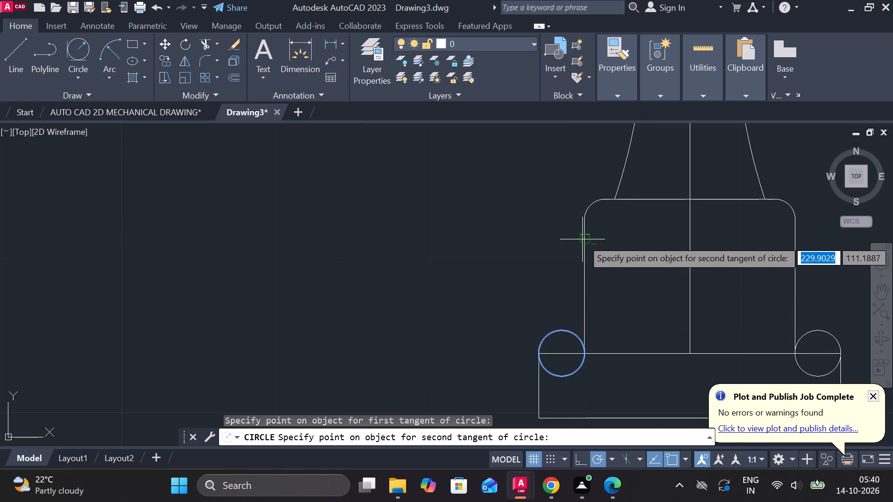
click(582, 239)
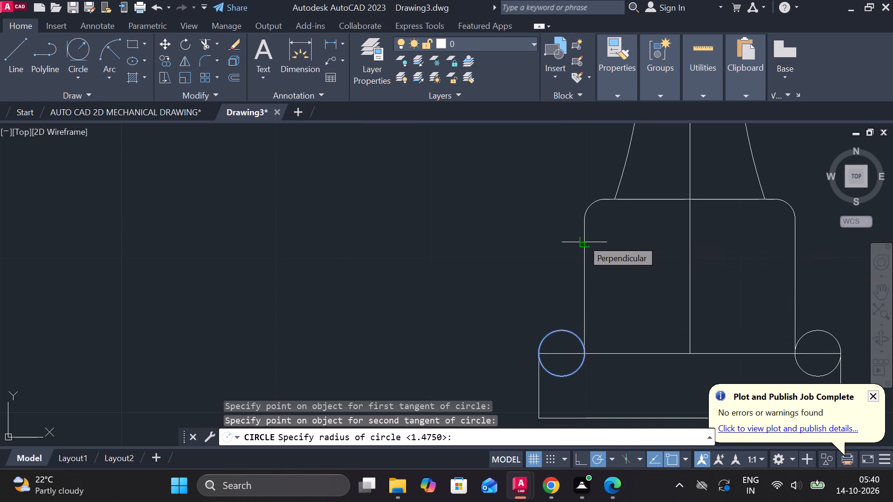
text(5)
key(space)
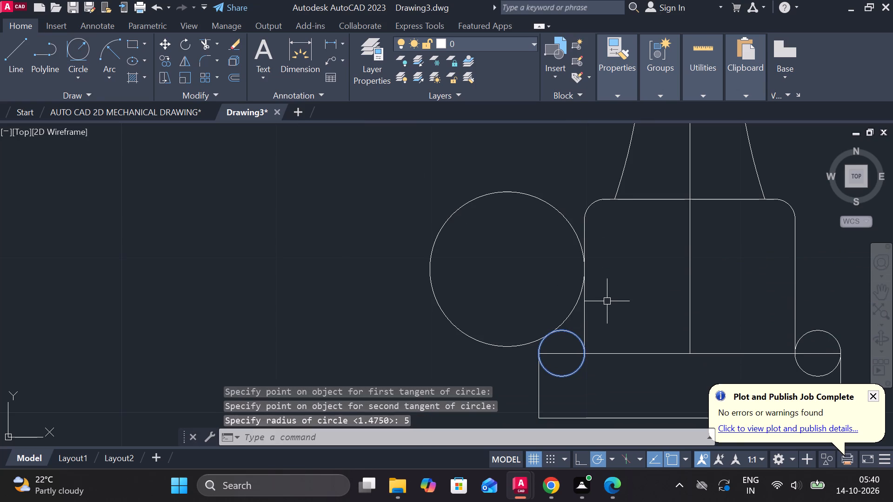
key(Escape)
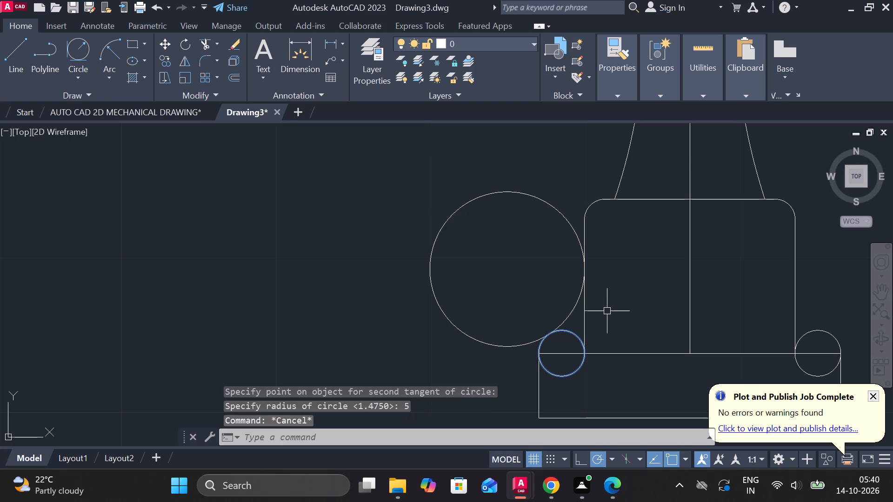
Trim the radius 5 circle, the small left circle and the block's lower left edge into one smooth curve down to the base.
text(TR)
key(space)
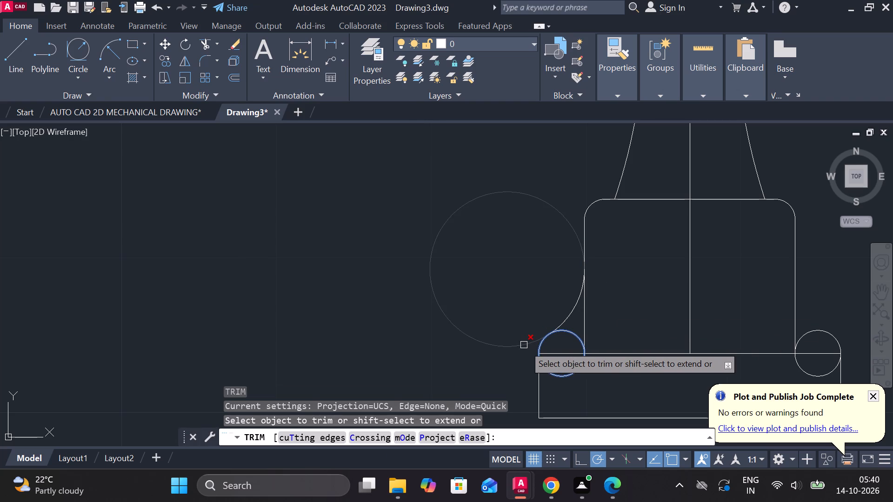
click(524, 345)
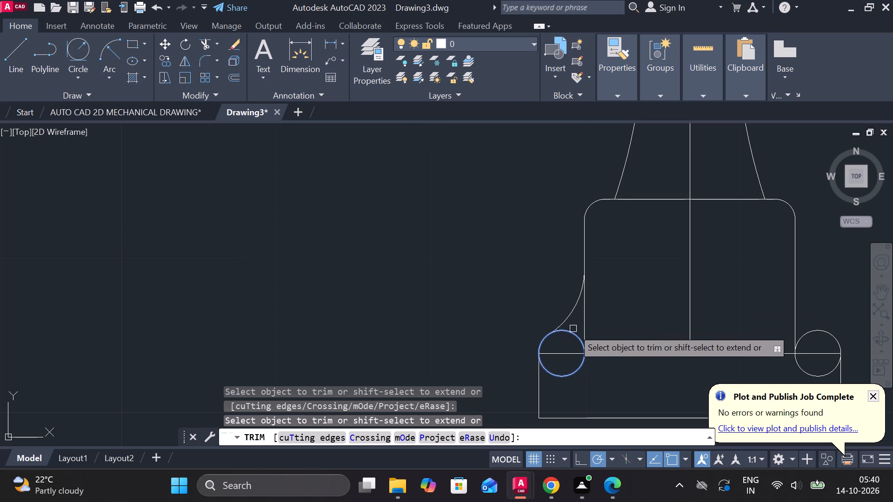
click(571, 334)
click(586, 328)
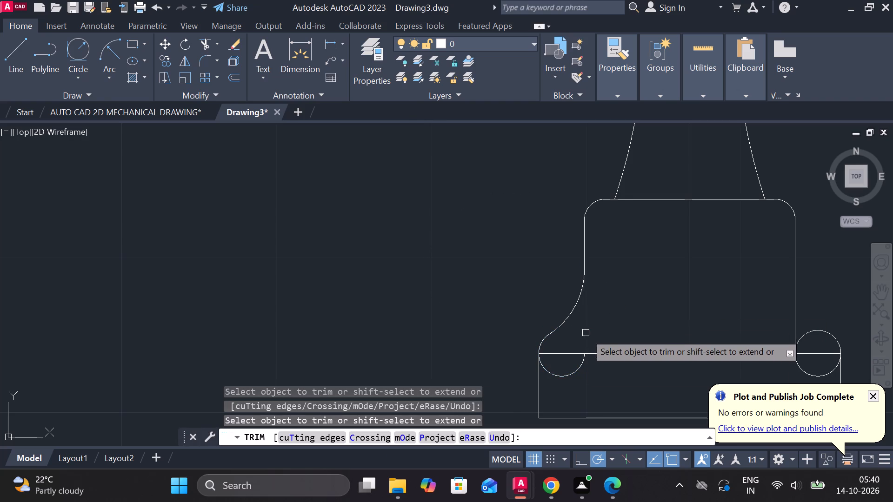
click(566, 376)
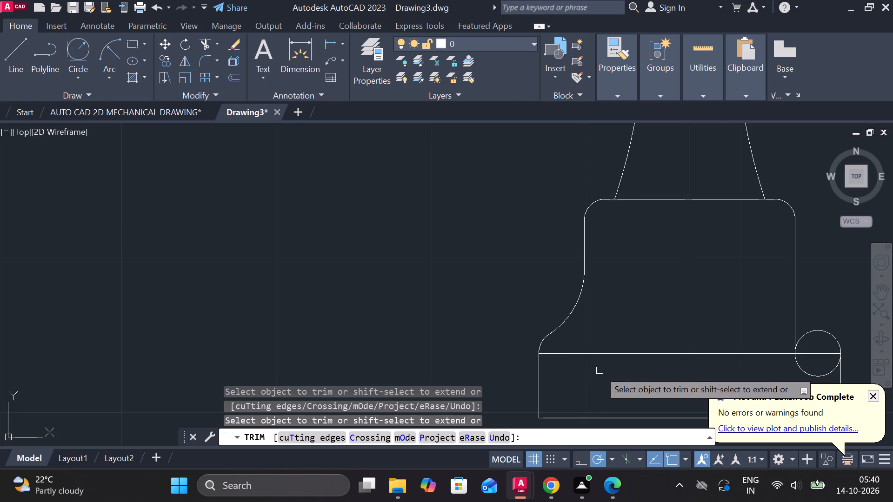
scroll(600, 370, down, 1)
middle_drag(600, 370, 529, 383)
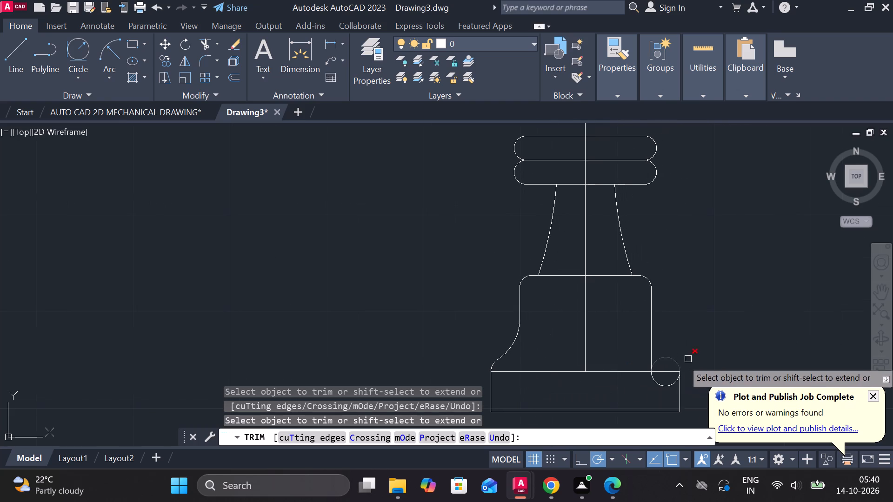
middle_drag(697, 357, 653, 374)
scroll(654, 328, down, 1)
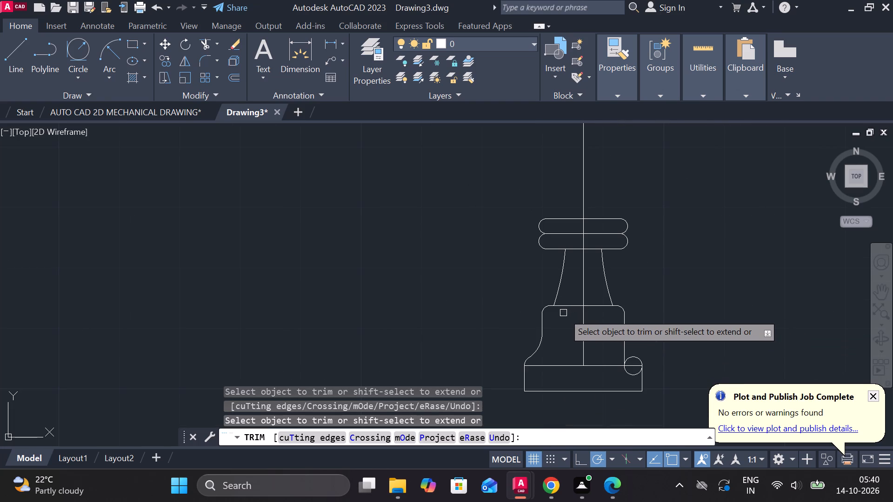
scroll(563, 313, up, 1)
scroll(563, 313, down, 2)
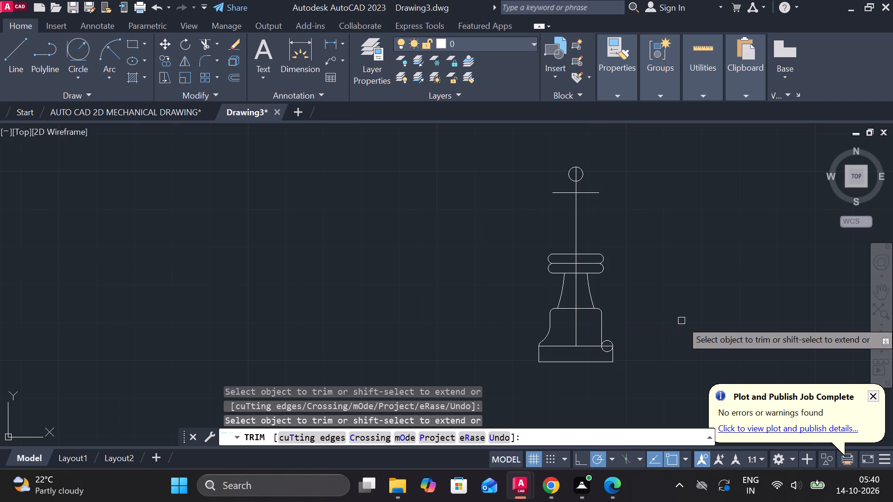
middle_drag(681, 321, 669, 321)
scroll(634, 334, up, 2)
scroll(581, 355, up, 2)
middle_drag(600, 317, 606, 308)
key(Escape)
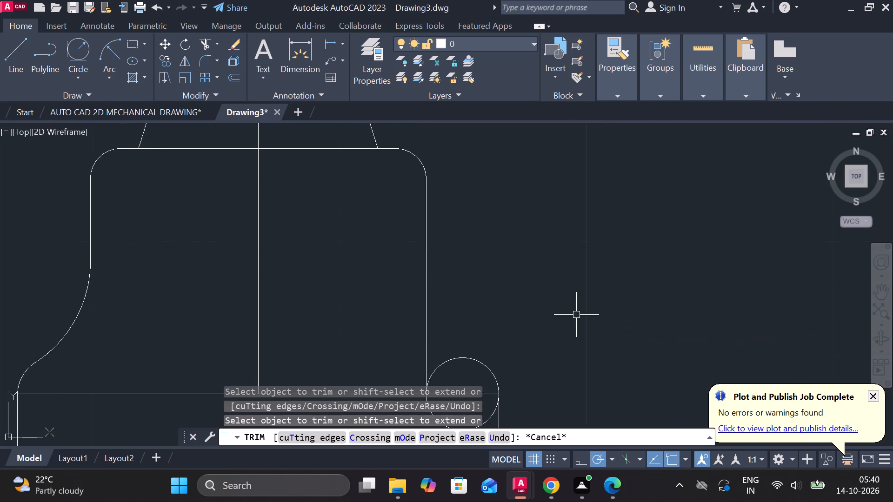
Erase the circle at the base's upper-right corner.
scroll(549, 320, down, 2)
click(526, 337)
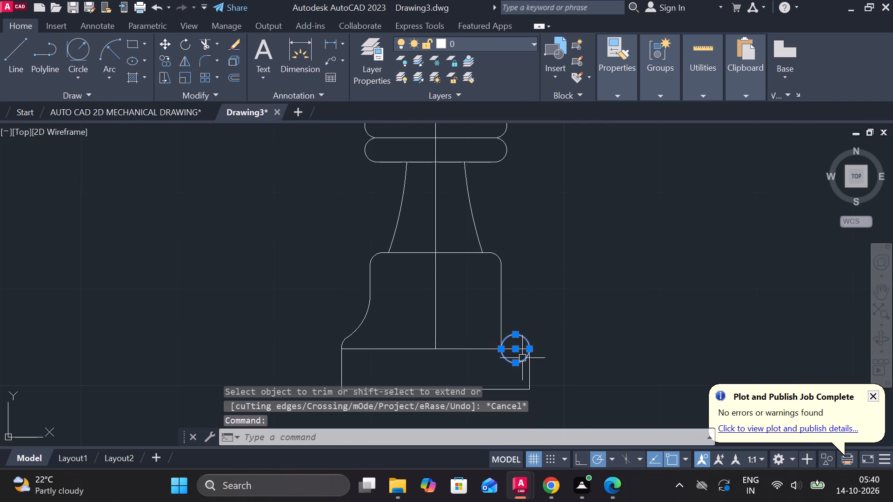
key(e)
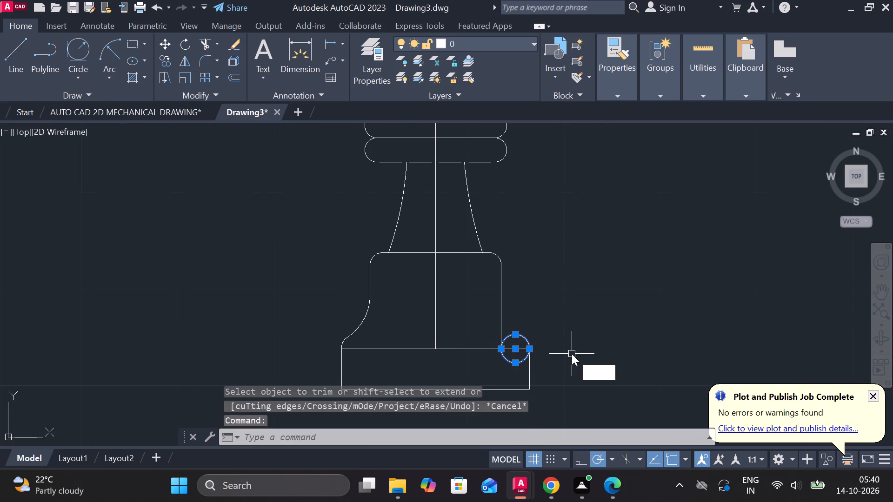
key(space)
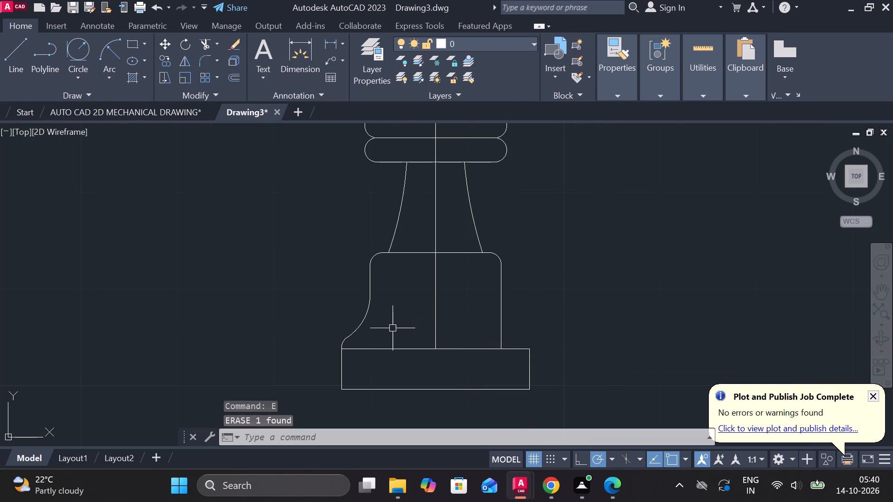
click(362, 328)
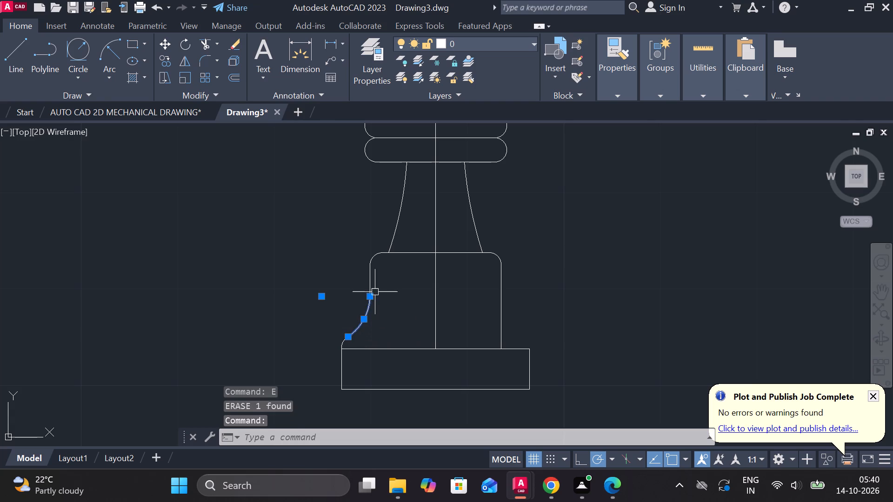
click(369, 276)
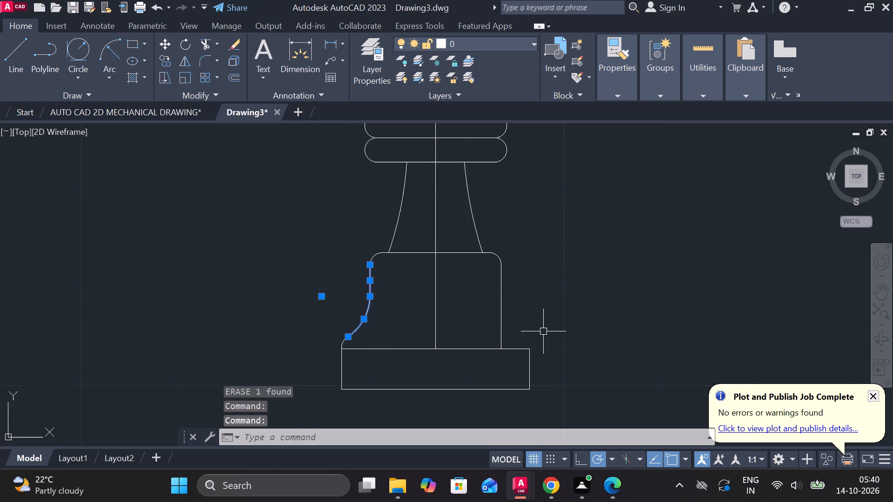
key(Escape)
Undo the erasure of the base's upper-right circle, the left-side trims and the radius 5 tangent circle.
key(ctrl+z)
key(ctrl+z)
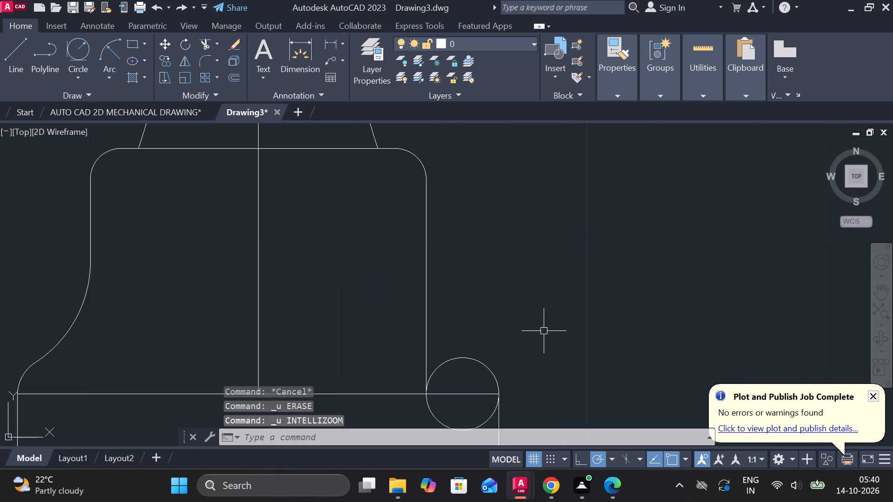
key(ctrl+z)
key(ctrl+z)
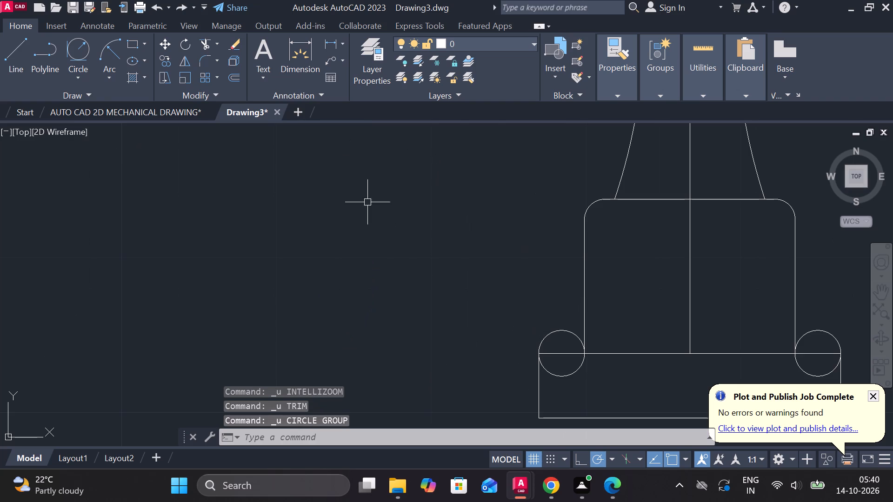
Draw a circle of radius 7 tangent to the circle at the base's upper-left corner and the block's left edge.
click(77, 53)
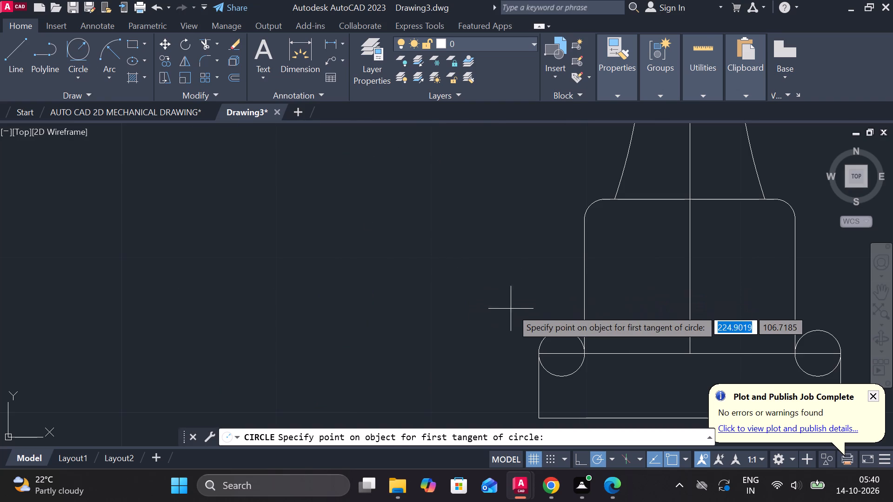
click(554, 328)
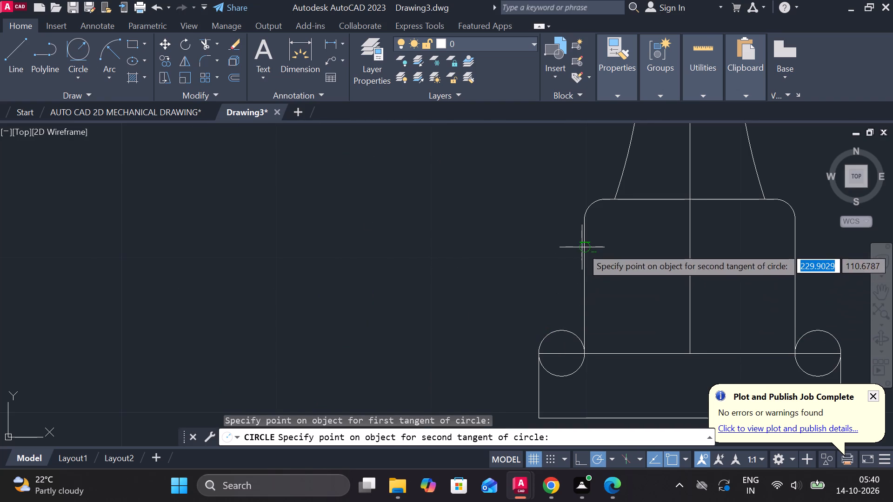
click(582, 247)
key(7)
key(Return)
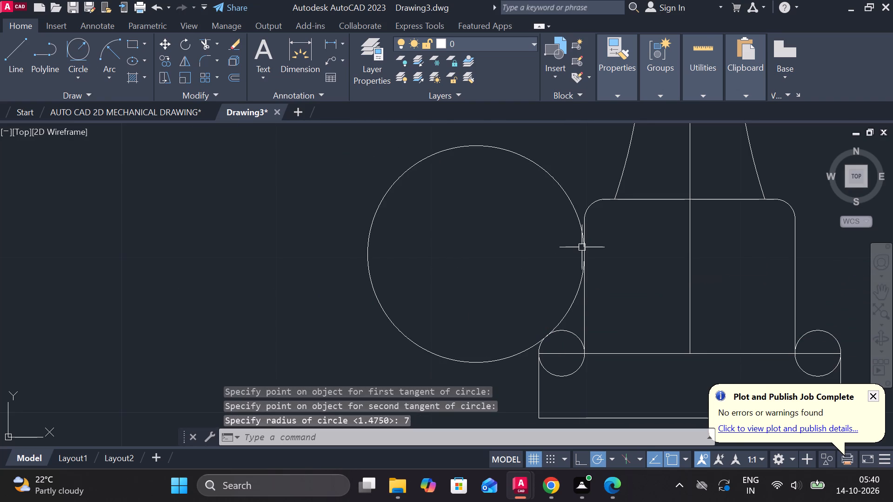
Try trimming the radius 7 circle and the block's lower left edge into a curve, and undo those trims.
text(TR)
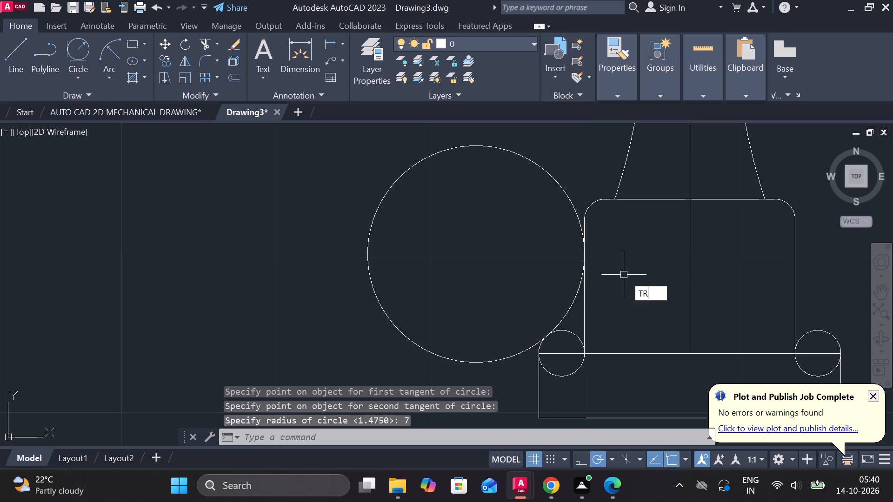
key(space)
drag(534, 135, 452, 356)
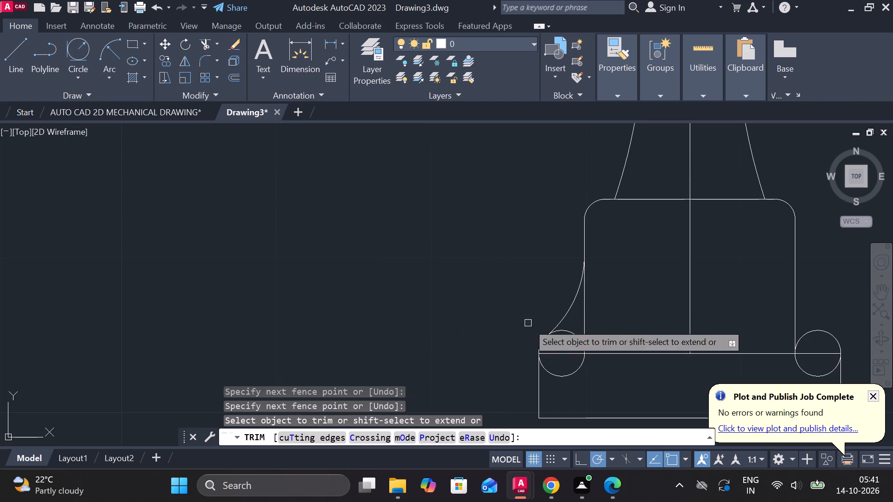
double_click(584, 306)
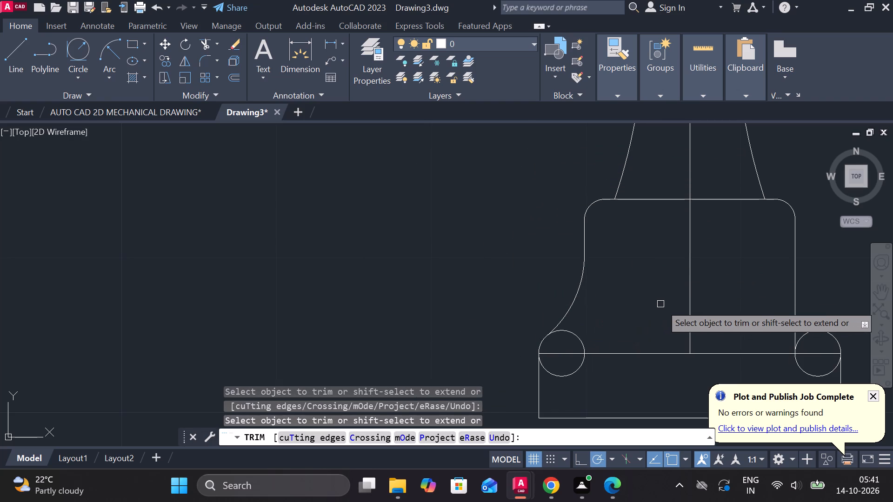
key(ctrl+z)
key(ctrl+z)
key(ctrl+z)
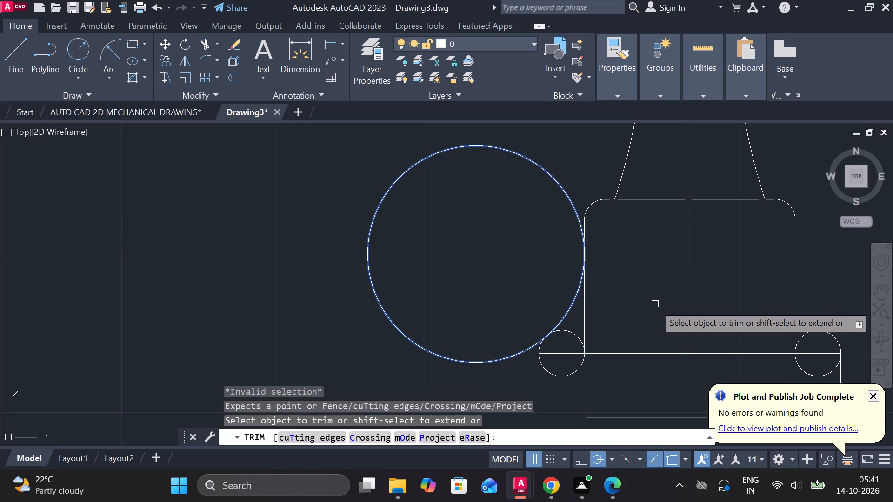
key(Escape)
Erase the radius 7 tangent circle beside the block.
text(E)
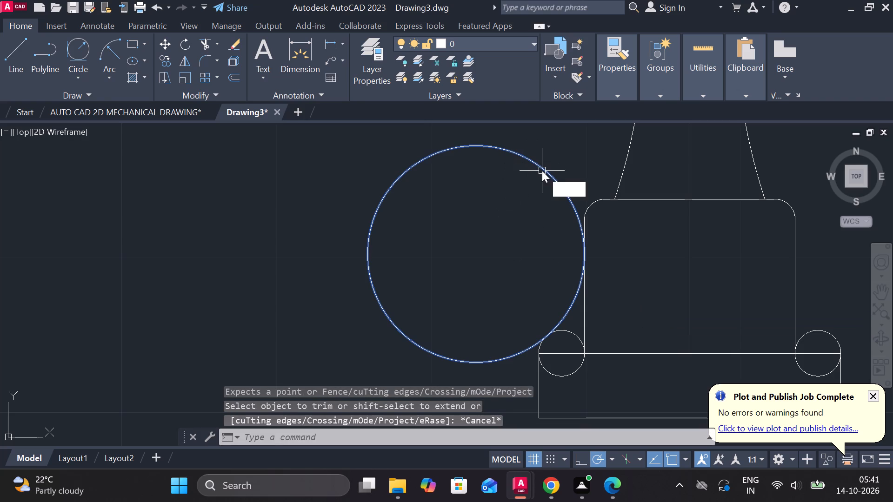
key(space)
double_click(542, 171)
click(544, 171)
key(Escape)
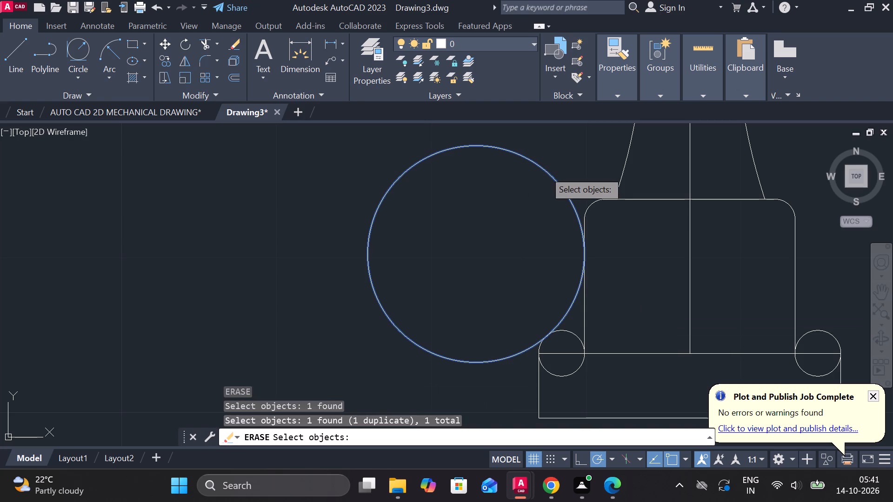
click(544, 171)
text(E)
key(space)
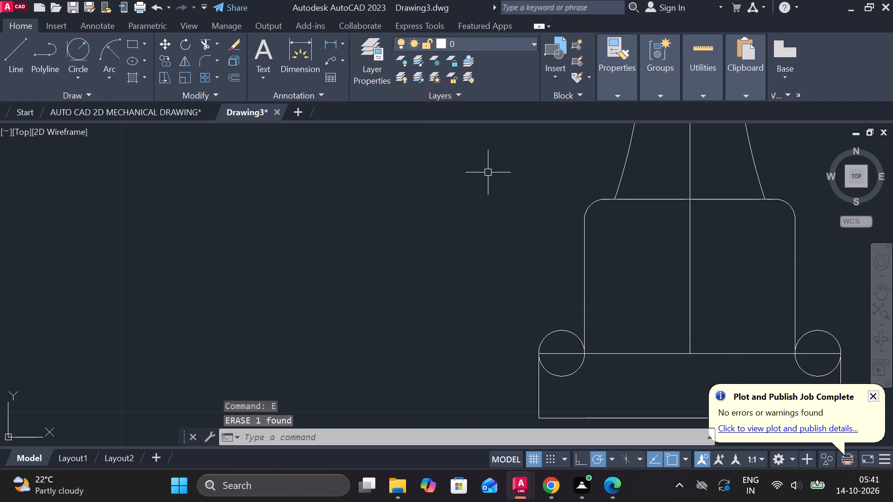
Draw a circle of radius 8 tangent to the circle at the base's upper-left corner and the block's left edge.
click(89, 50)
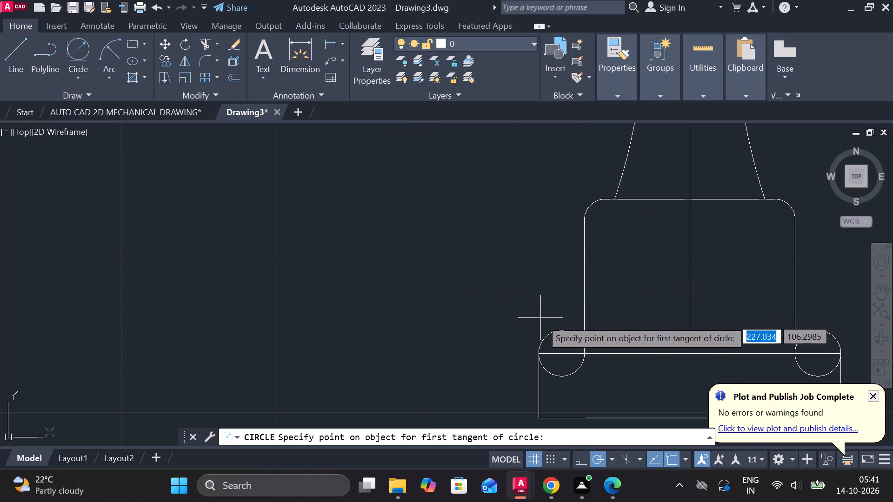
click(550, 328)
click(578, 254)
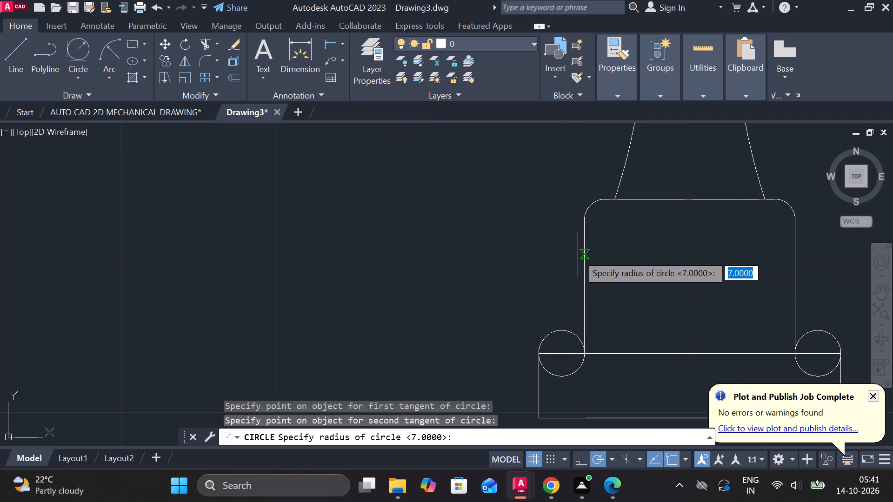
key(8)
key(Return)
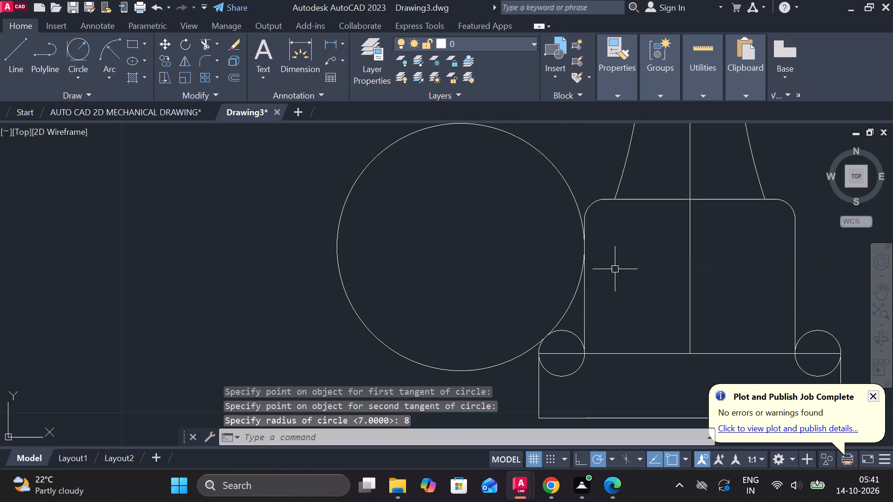
key(Escape)
Trim the radius 8 circle, the block's lower left edge and the small left circle into one smooth curve down to the base.
text(TR)
key(space)
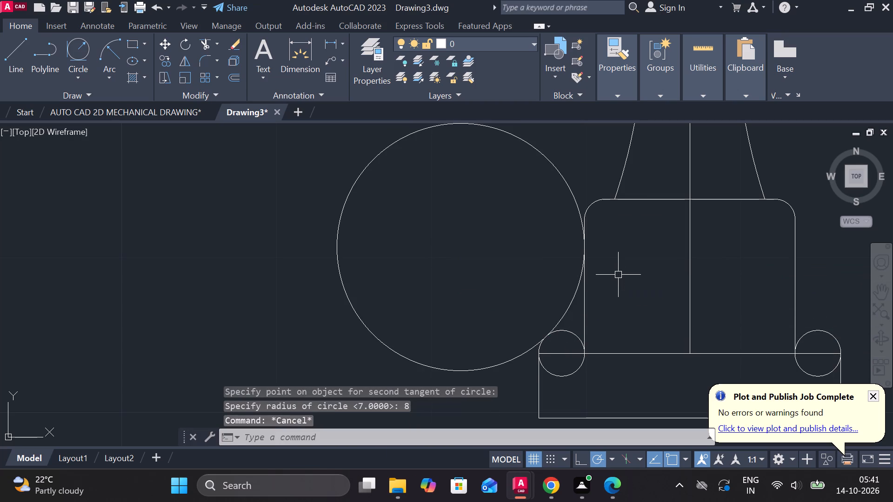
click(482, 375)
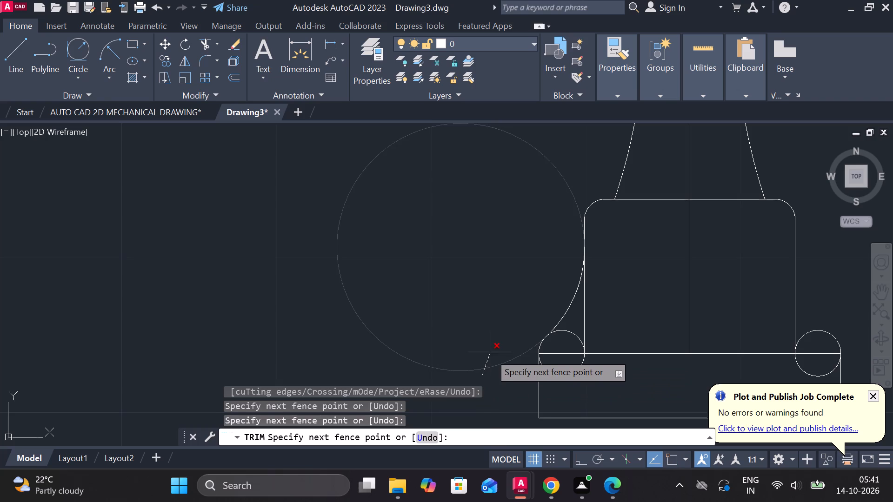
click(490, 353)
click(587, 299)
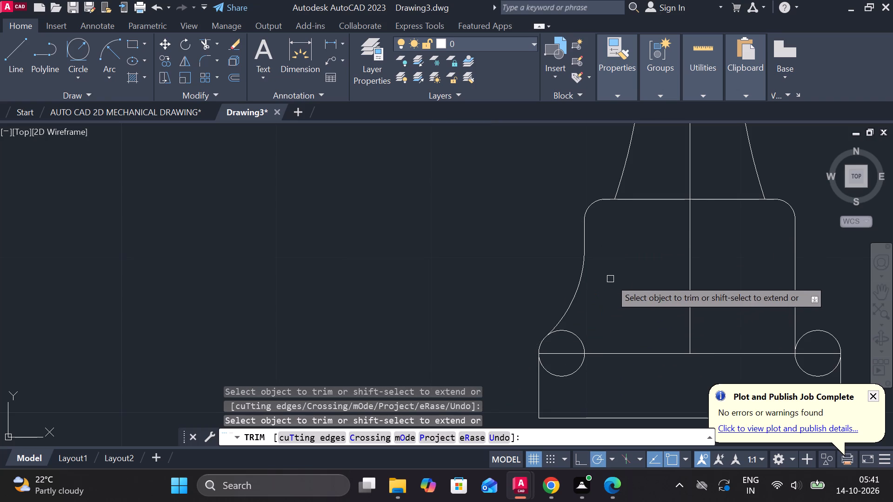
click(580, 337)
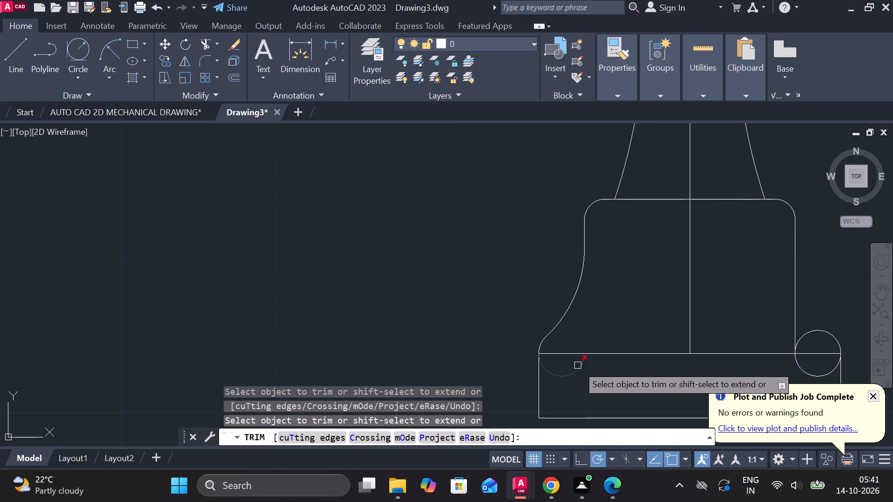
click(578, 368)
middle_drag(611, 375, 502, 376)
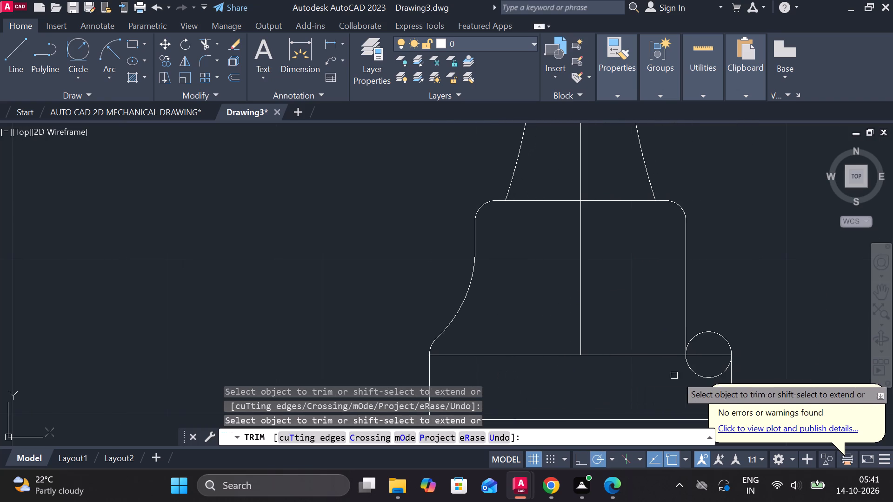
key(Escape)
Erase the circle at the base's upper-right corner.
click(728, 337)
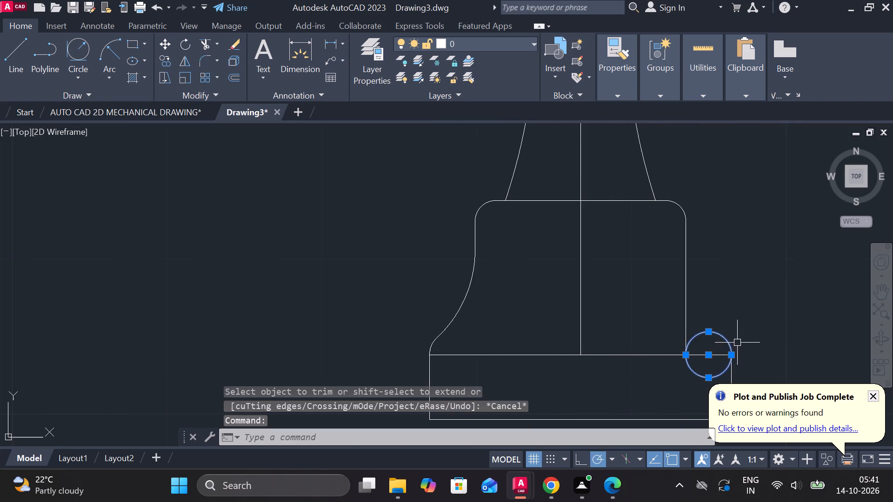
middle_drag(737, 341, 690, 325)
text(E)
key(space)
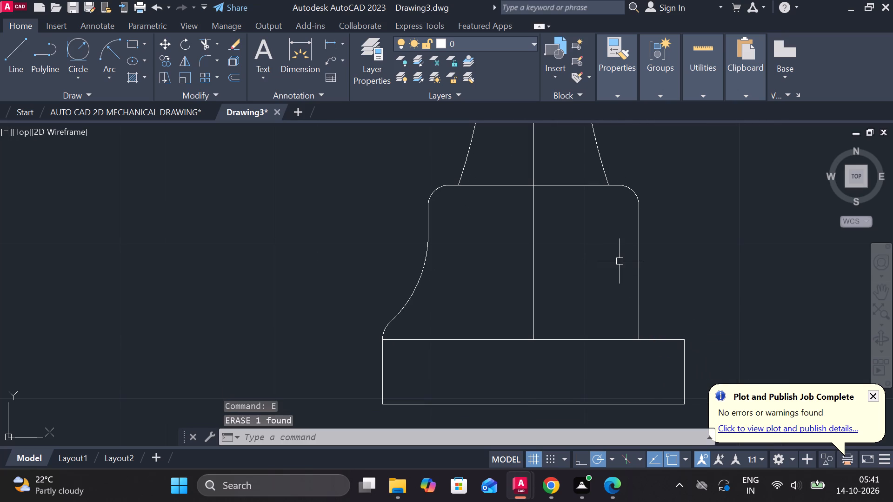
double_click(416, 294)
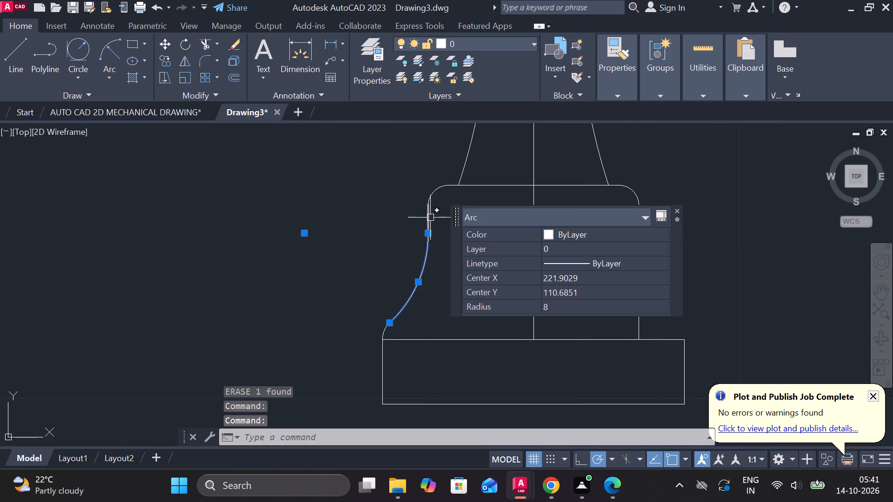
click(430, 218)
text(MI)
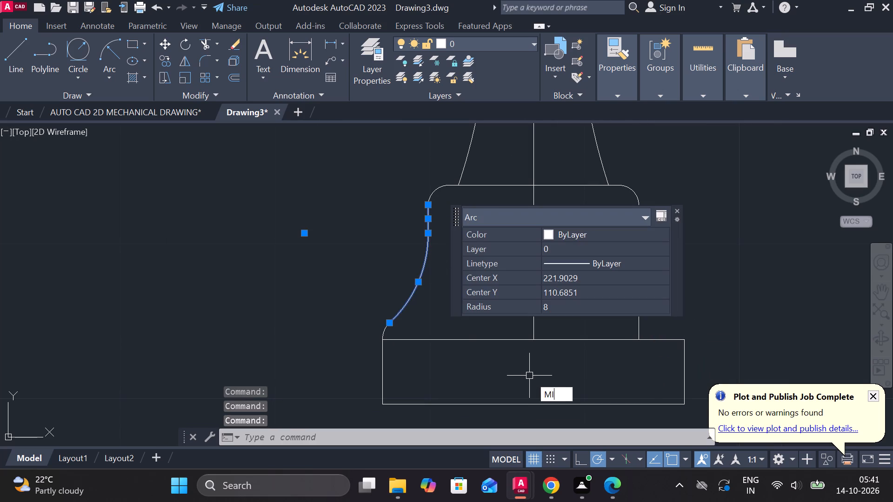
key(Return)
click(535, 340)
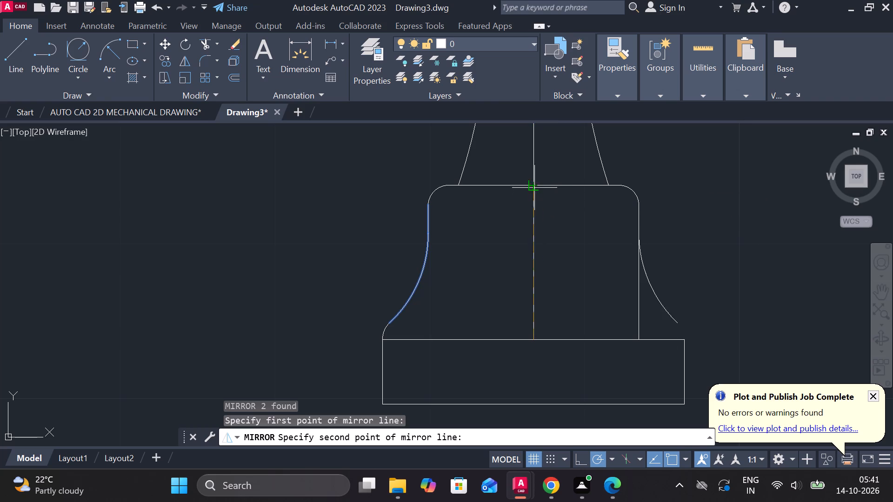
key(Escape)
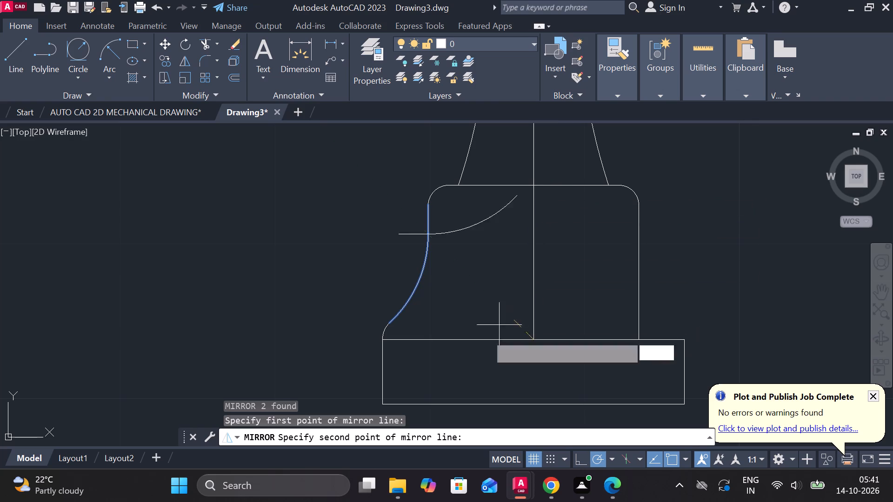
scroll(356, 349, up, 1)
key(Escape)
Mirror the block's left edge line, radius 8 arc and small corner arc about the vertical centre line, keeping the originals.
click(400, 324)
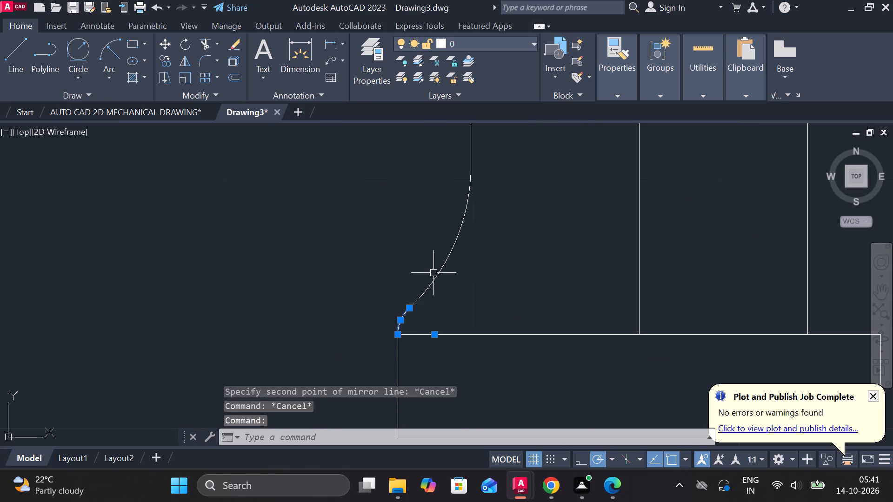
click(433, 273)
scroll(480, 261, down, 2)
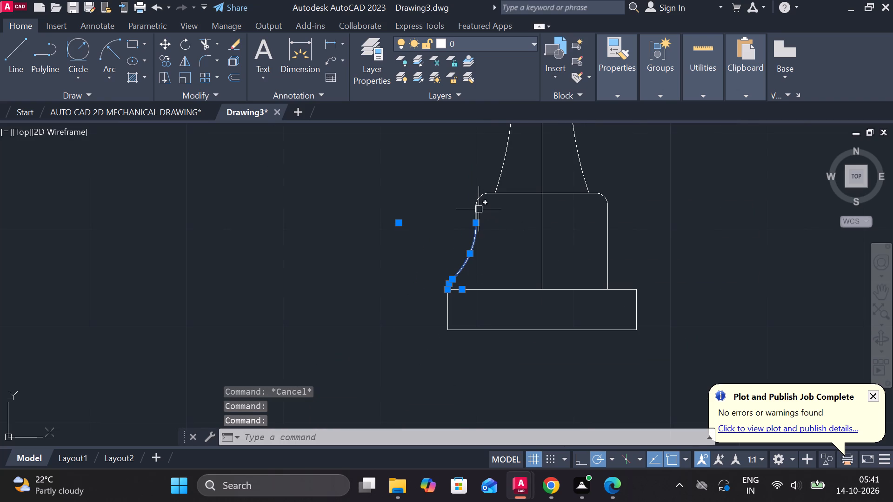
click(479, 209)
scroll(511, 266, up, 1)
text(MI)
key(Return)
click(561, 300)
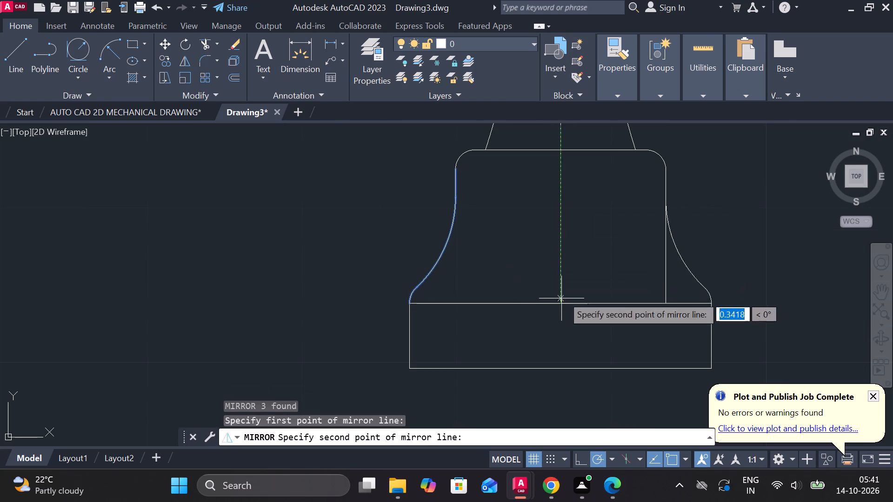
double_click(561, 147)
drag(584, 195, 561, 147)
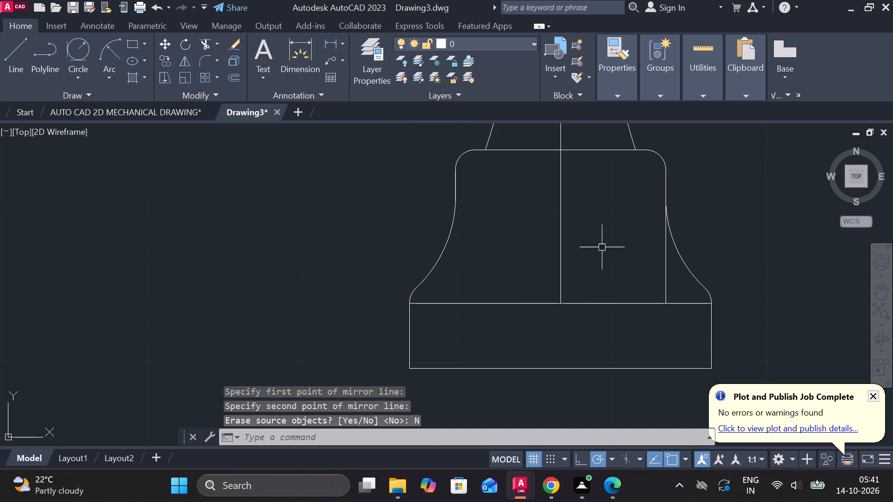
Trim away the block's straight lower right edge inside the mirrored curve.
text(TR)
key(space)
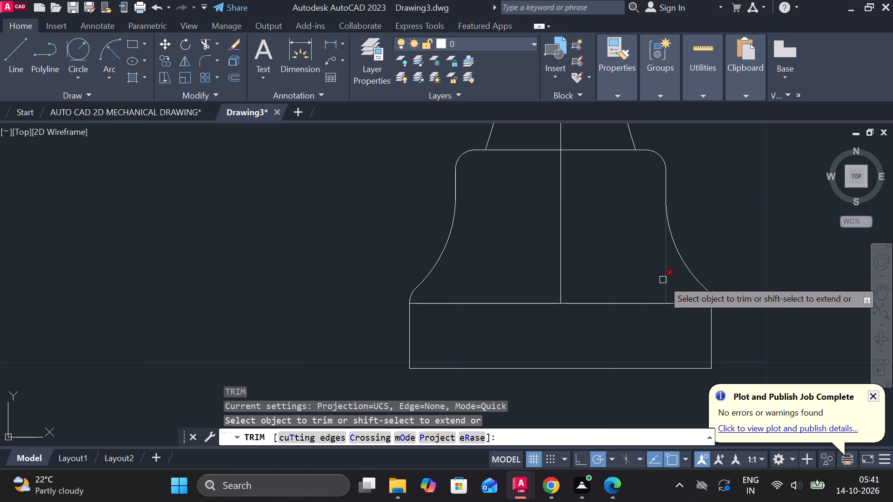
click(663, 280)
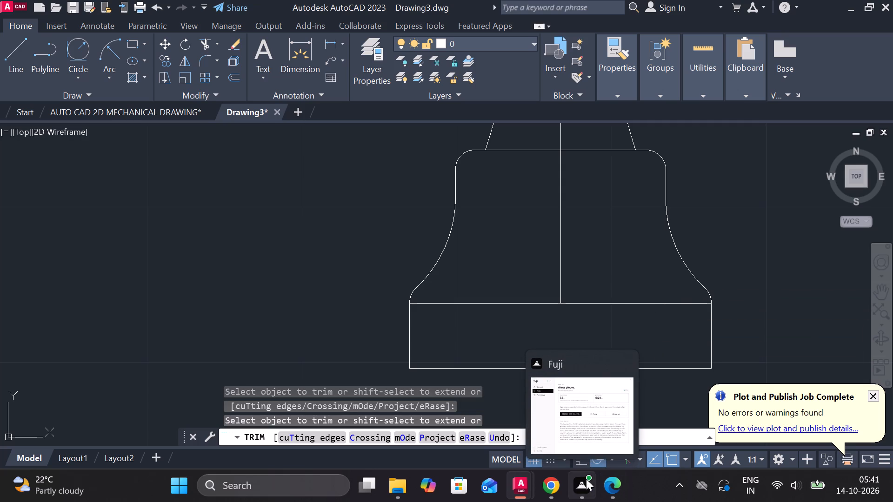
scroll(619, 250, down, 1)
middle_drag(618, 250, 589, 306)
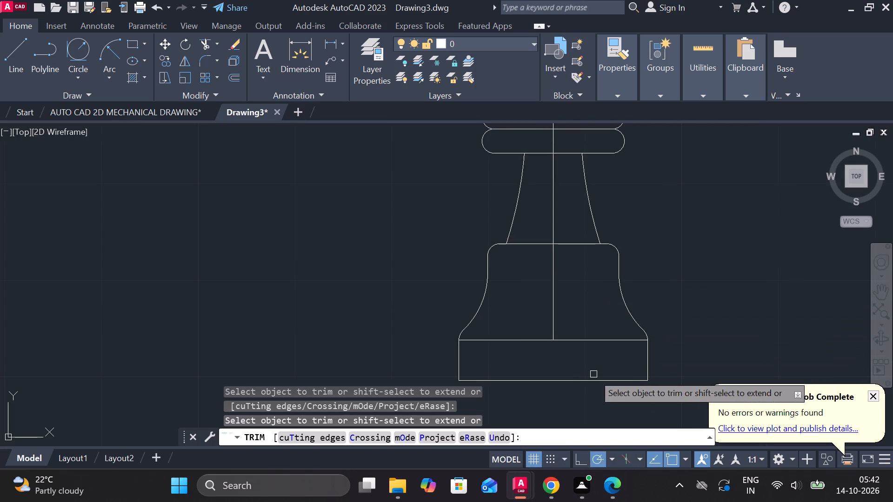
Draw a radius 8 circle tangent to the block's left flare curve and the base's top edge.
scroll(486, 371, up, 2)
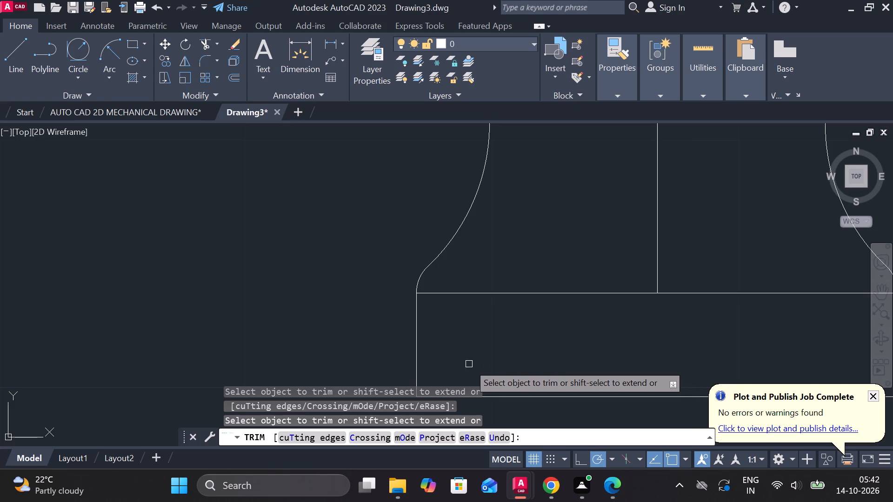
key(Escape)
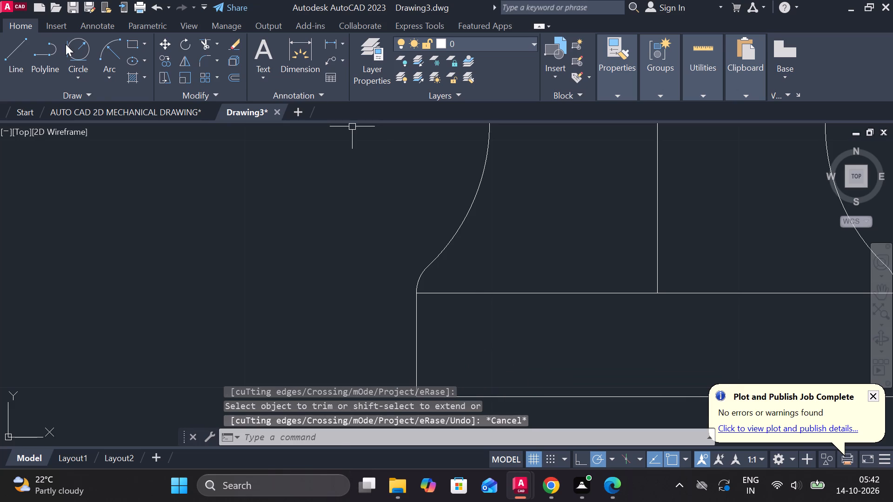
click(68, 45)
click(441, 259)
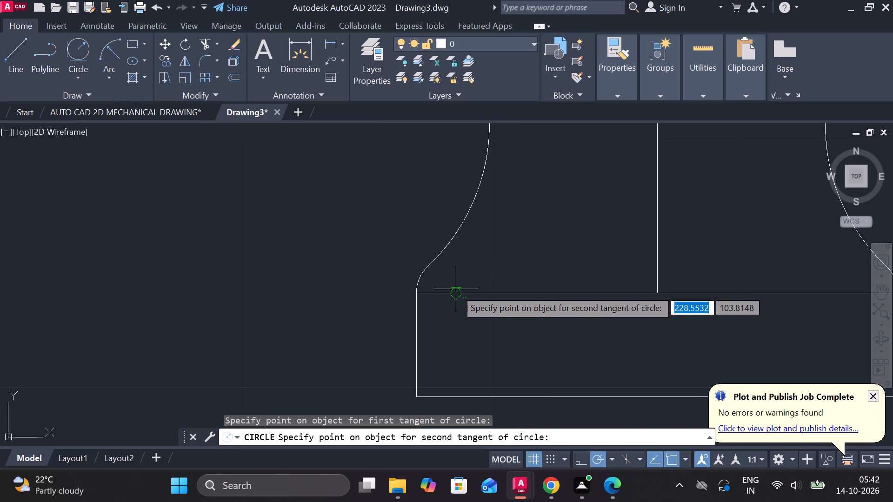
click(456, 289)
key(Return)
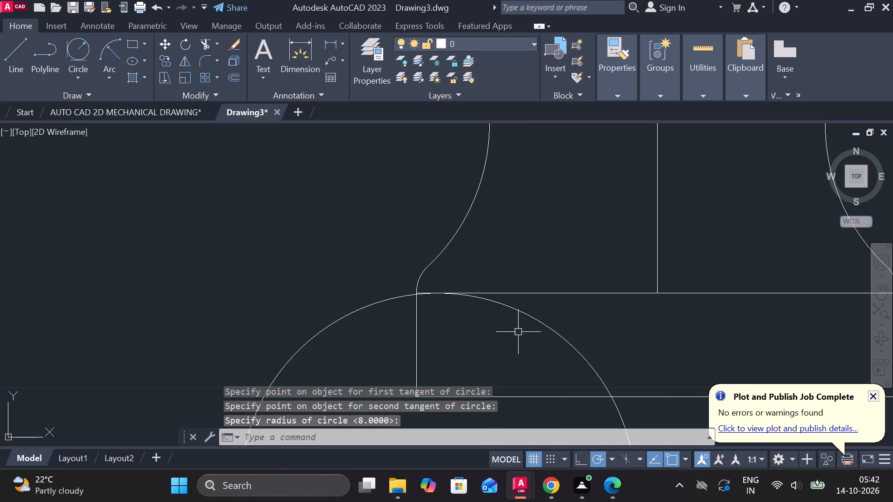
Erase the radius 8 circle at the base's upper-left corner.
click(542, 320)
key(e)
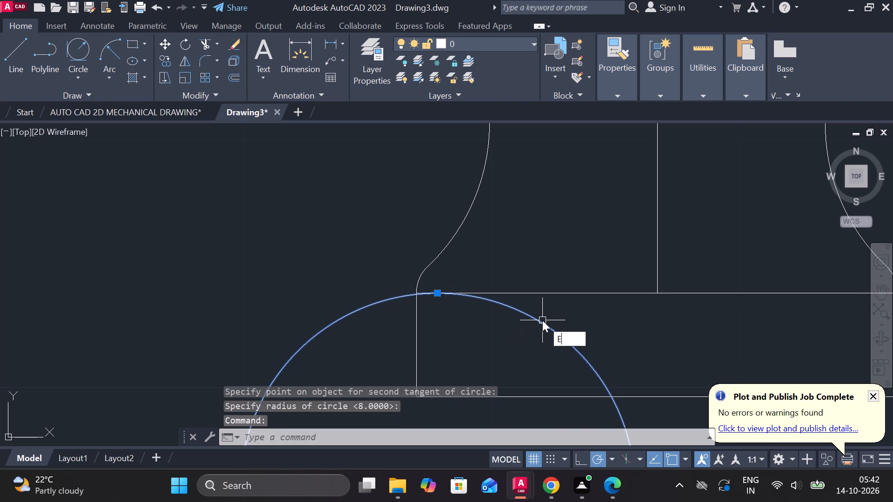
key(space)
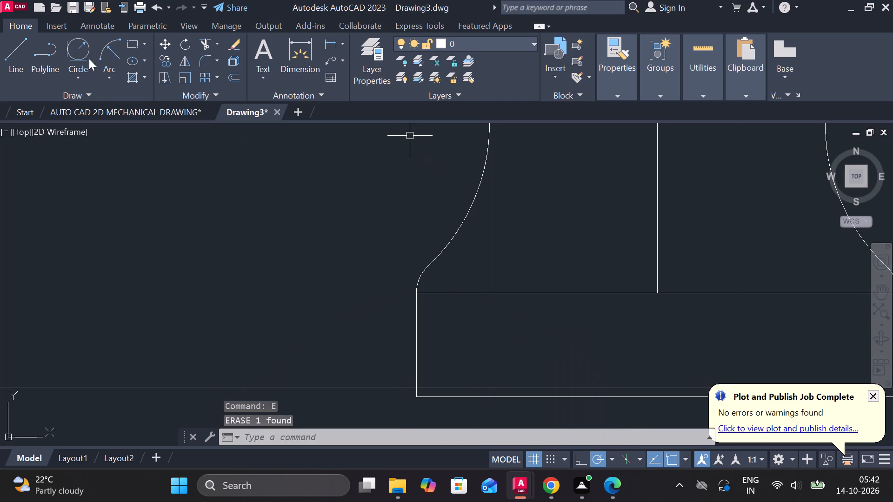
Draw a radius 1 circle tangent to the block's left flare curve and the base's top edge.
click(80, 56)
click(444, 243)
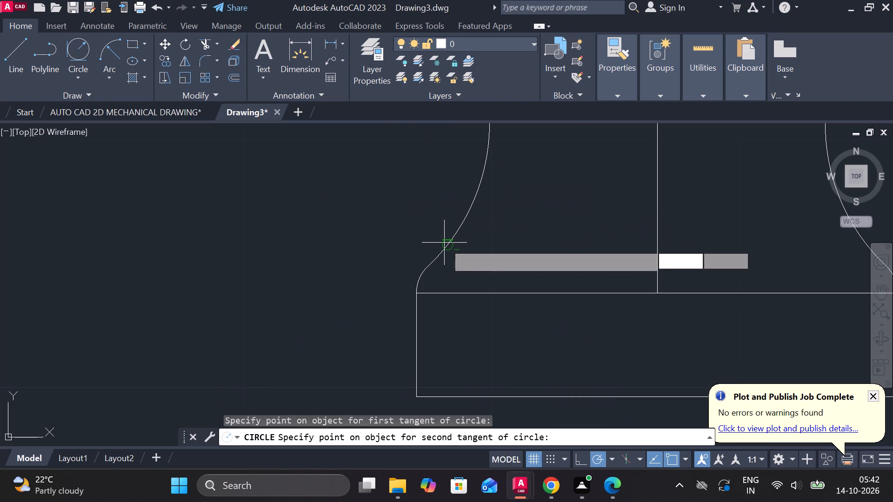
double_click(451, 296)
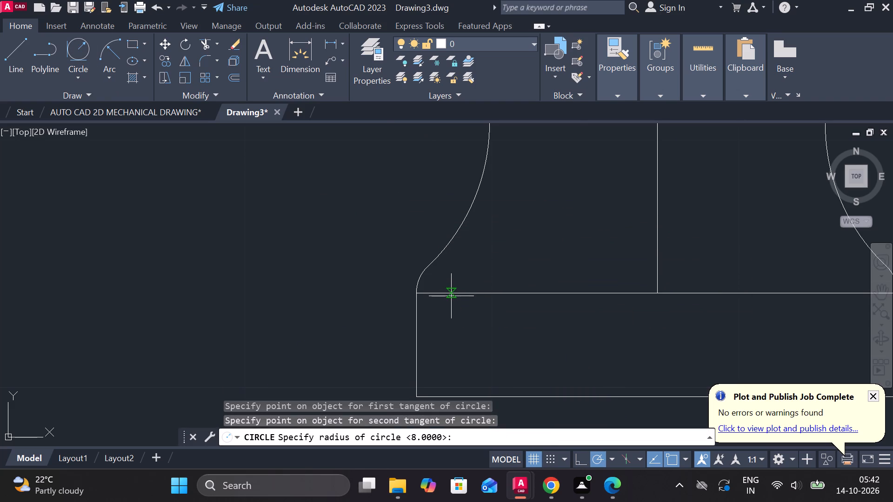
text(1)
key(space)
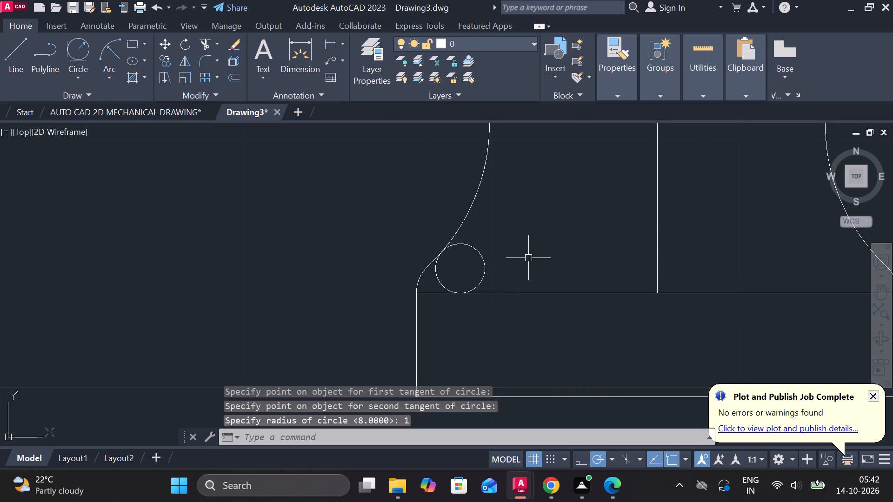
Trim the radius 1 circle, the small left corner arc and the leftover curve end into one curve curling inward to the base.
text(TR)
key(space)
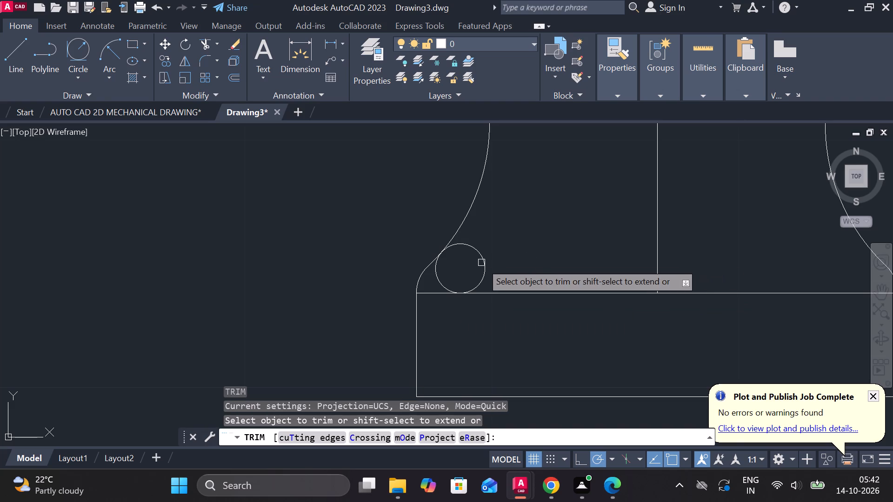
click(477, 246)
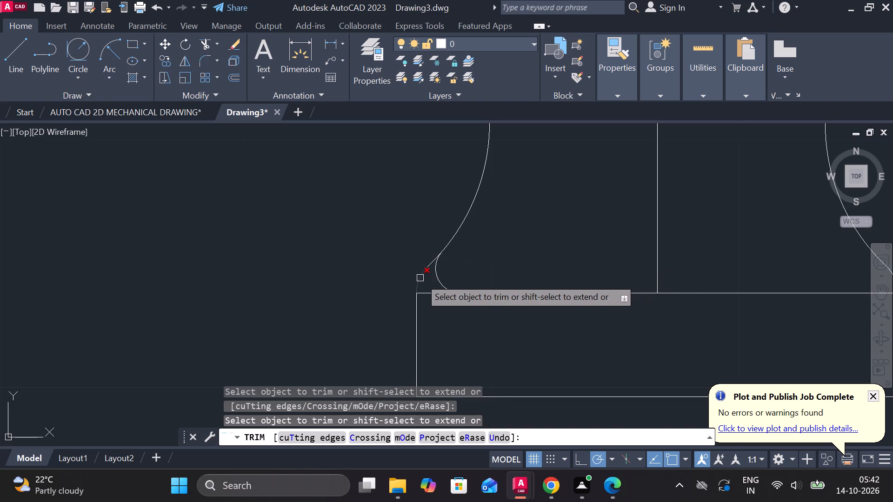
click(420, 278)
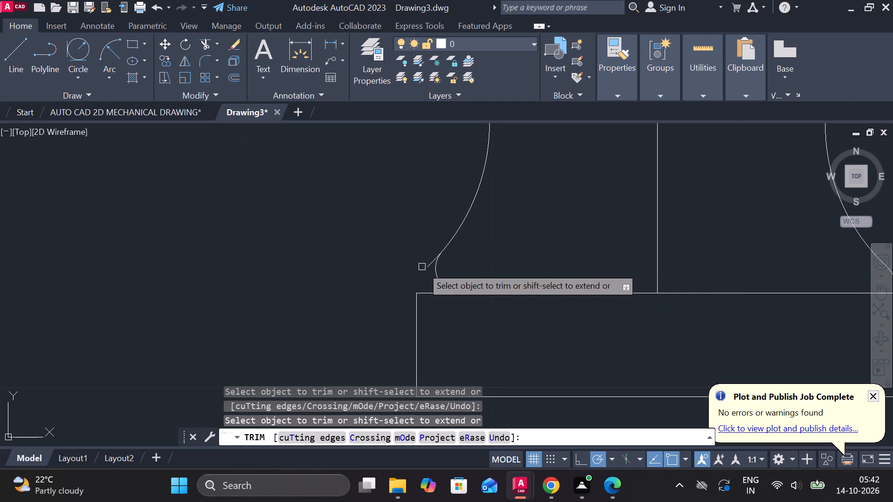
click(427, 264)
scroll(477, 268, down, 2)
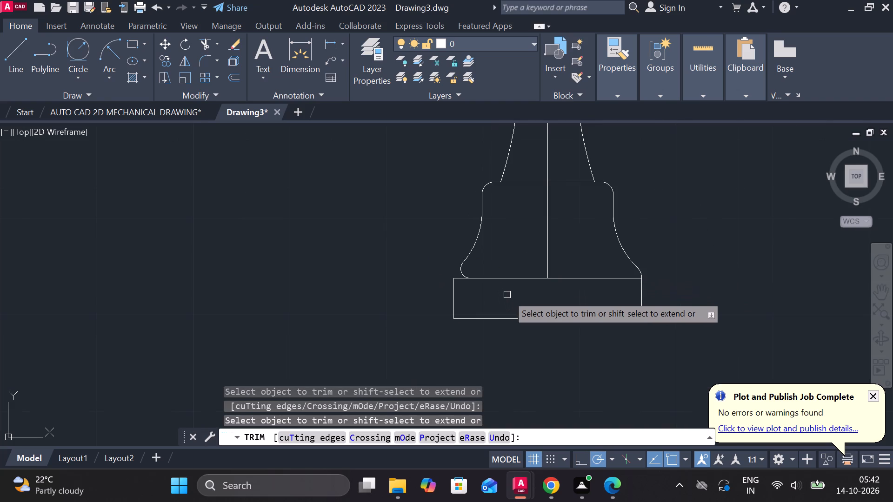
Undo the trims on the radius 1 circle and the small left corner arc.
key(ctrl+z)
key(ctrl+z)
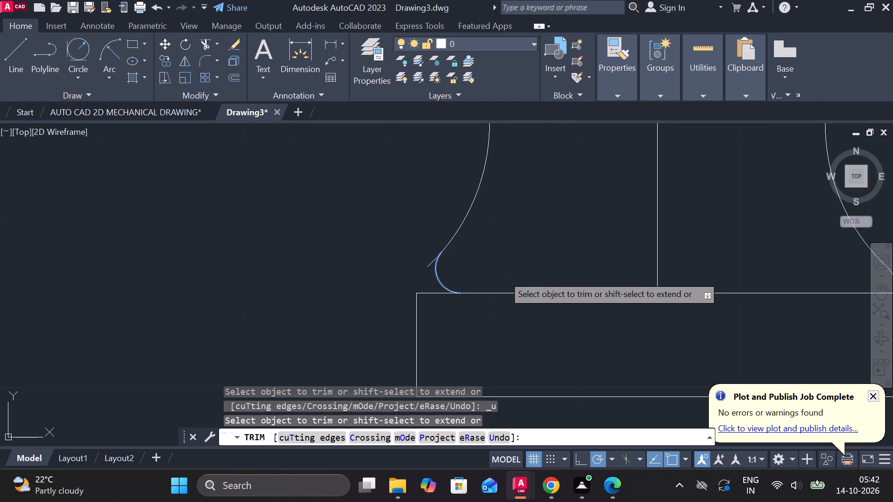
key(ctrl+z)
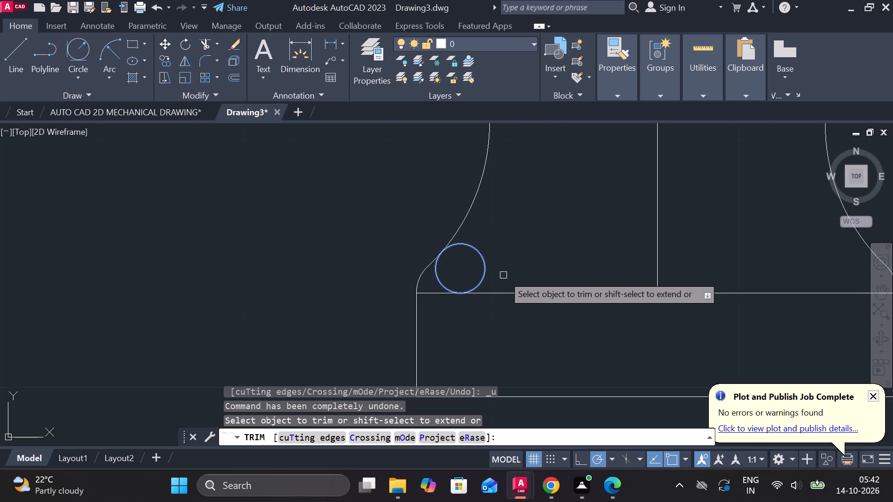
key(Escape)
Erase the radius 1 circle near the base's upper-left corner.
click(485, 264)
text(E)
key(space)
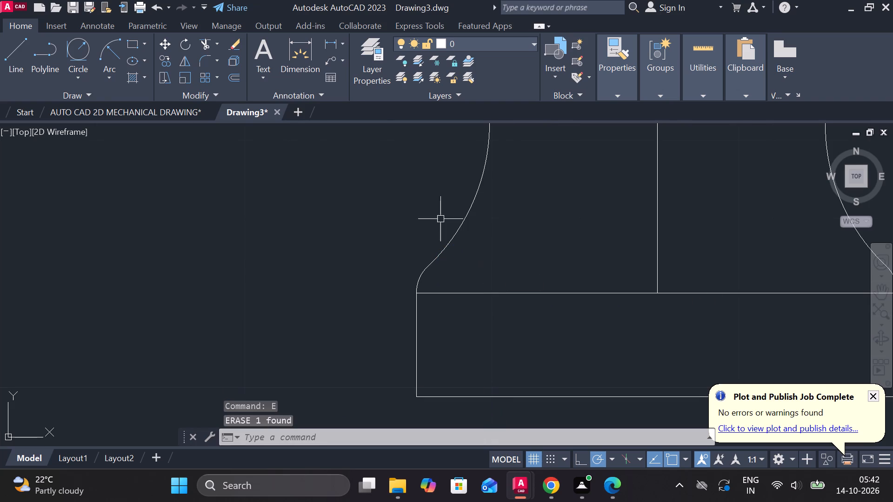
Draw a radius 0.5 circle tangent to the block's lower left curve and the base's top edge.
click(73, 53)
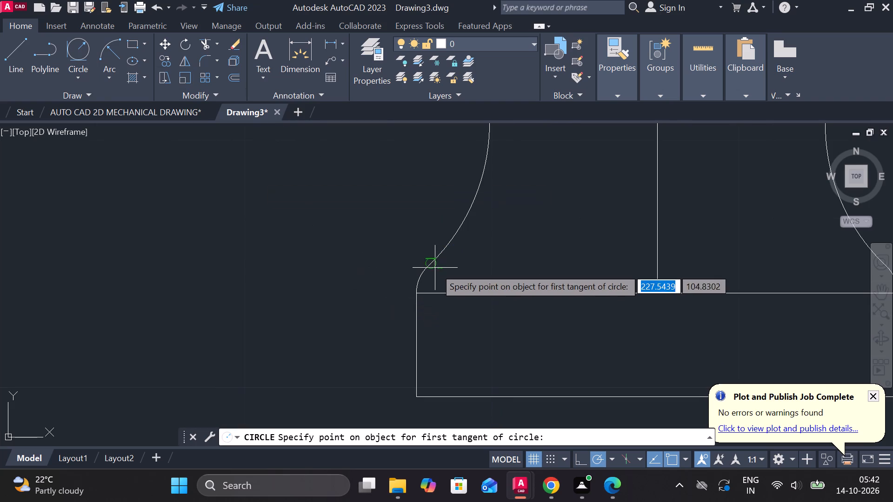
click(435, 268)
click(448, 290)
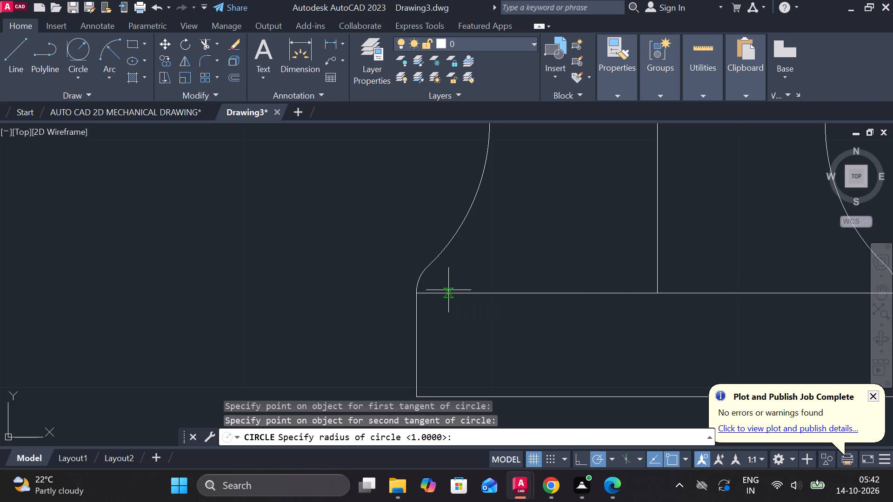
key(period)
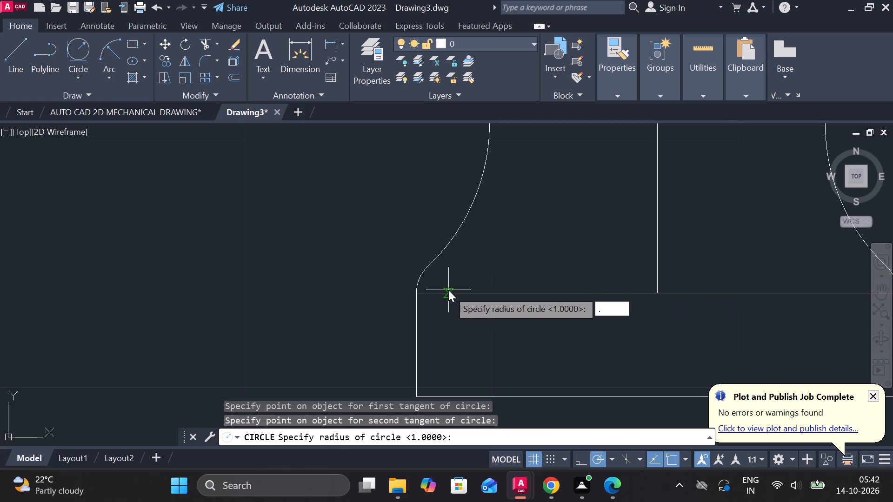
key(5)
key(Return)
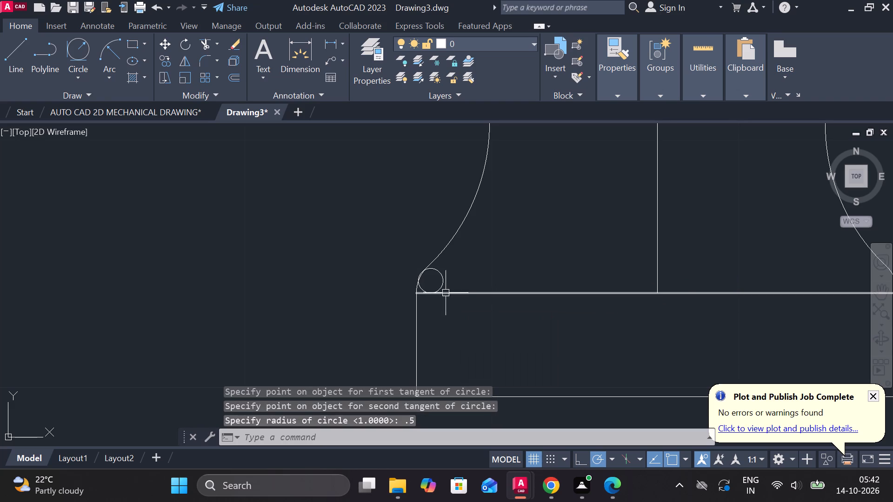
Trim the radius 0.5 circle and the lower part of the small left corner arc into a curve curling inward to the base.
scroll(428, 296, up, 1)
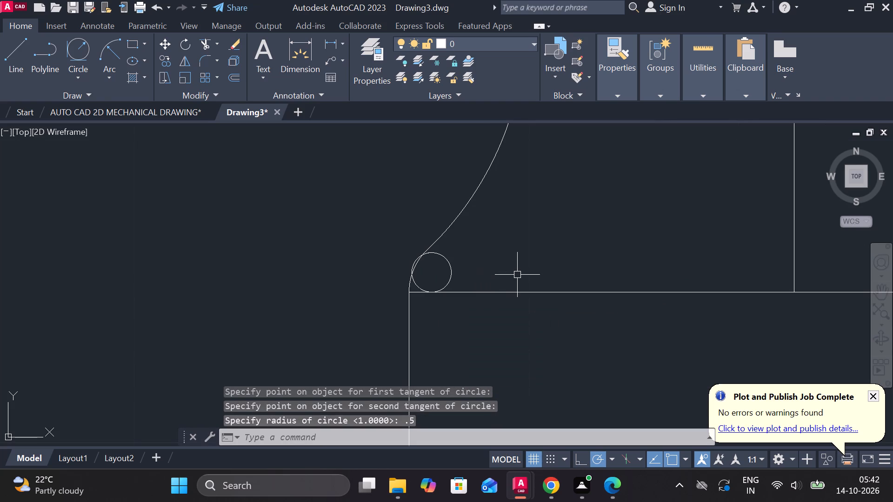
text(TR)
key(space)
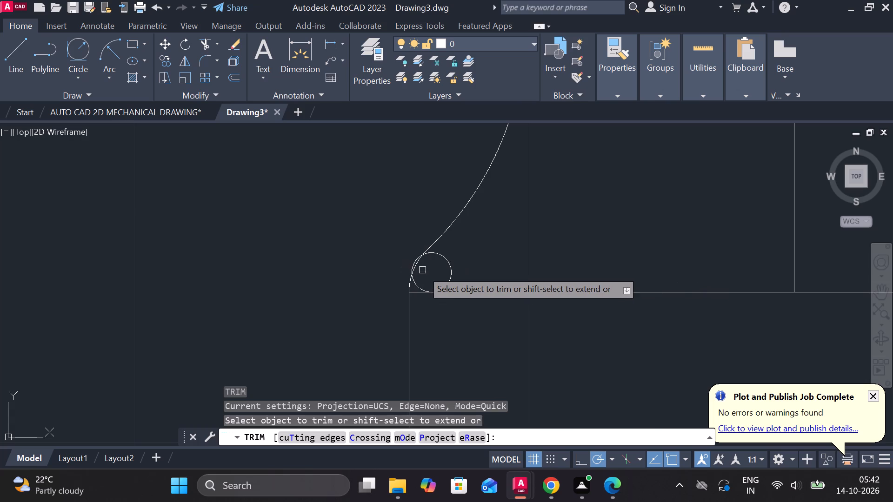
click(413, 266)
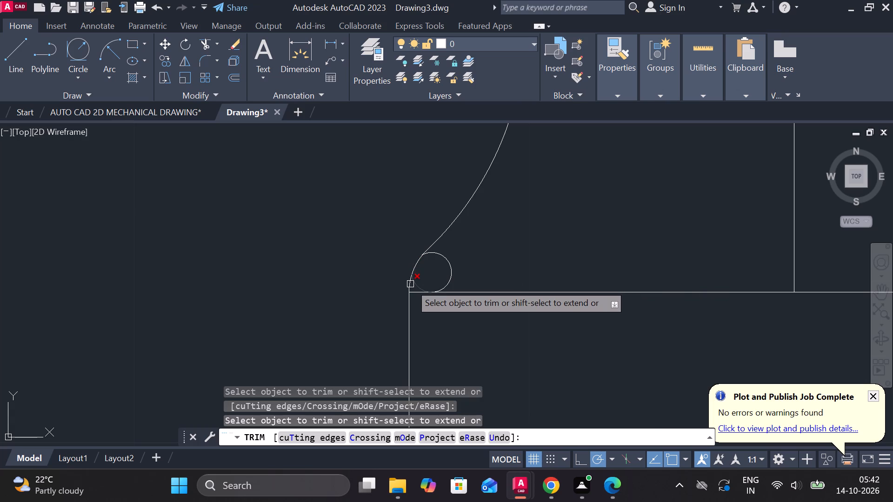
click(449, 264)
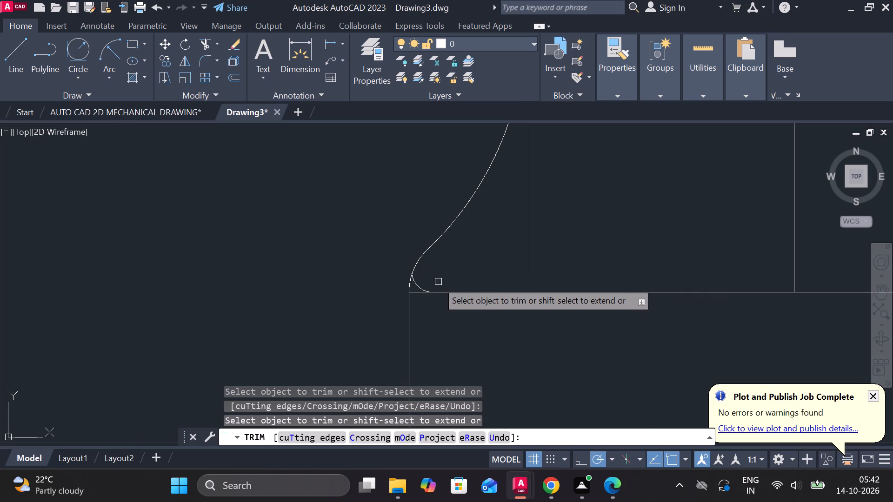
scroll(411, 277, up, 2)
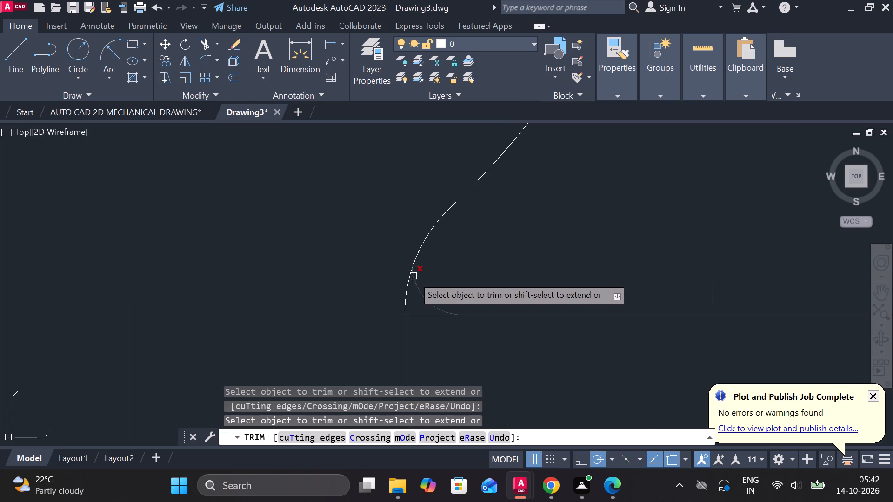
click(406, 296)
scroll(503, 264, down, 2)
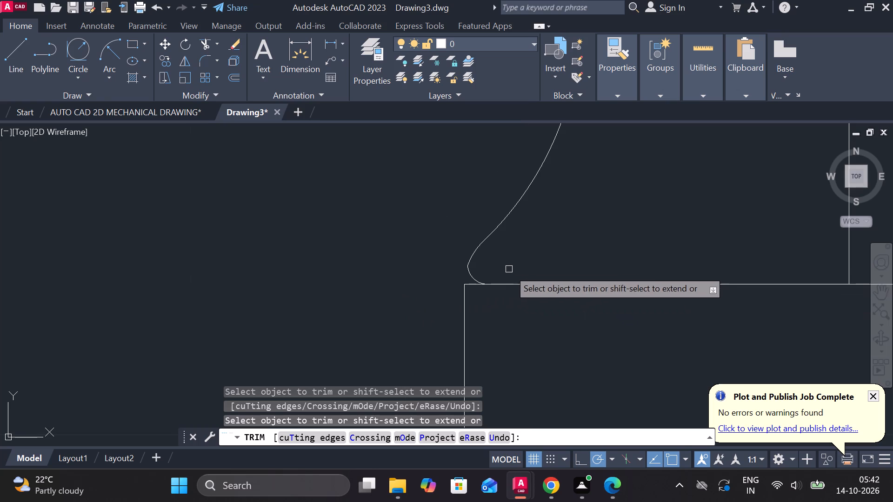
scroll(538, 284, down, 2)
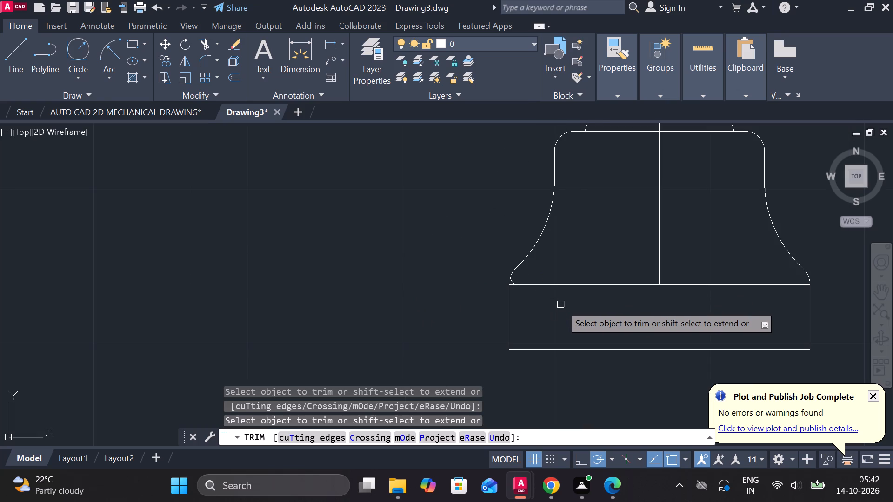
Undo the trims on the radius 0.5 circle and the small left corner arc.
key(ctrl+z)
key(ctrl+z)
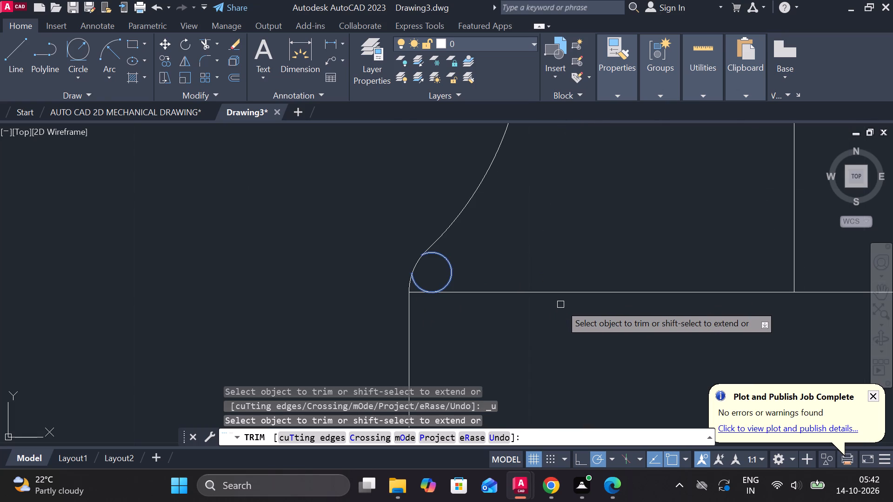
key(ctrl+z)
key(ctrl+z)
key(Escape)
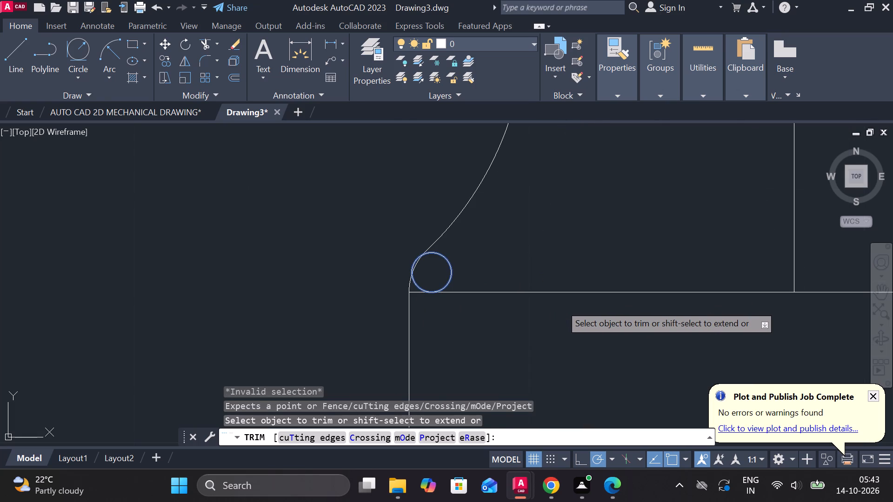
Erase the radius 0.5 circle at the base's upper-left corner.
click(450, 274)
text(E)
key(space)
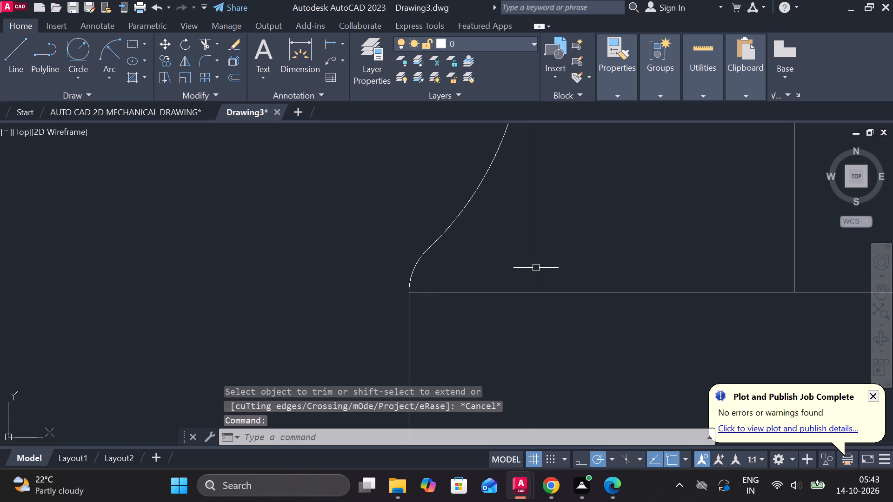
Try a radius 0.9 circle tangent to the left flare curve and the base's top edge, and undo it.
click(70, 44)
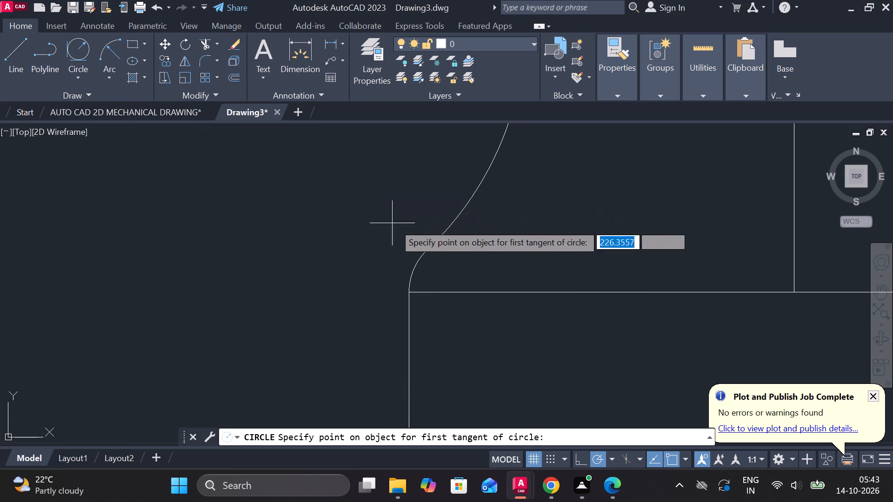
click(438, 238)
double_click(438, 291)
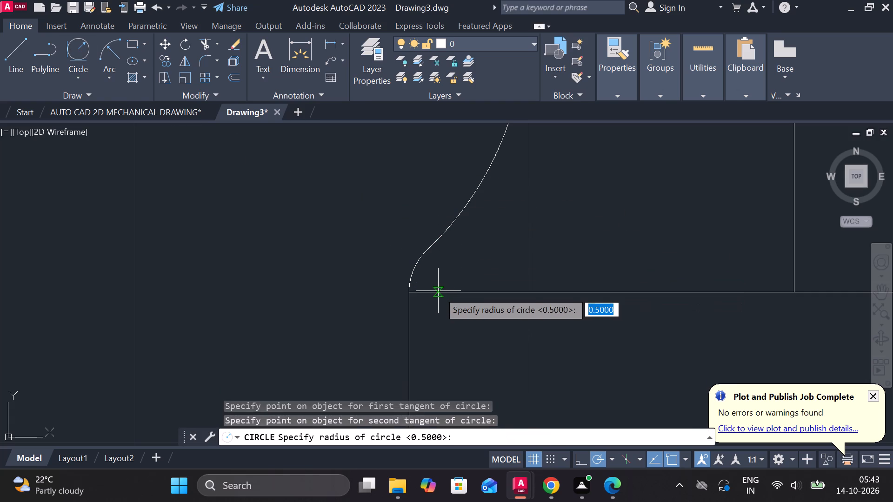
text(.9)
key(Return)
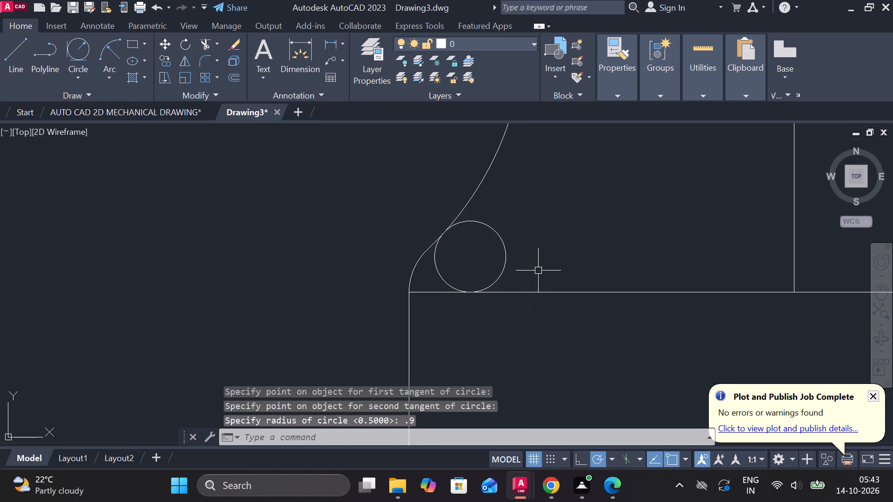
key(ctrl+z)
Draw a radius 0.8 circle tangent to the left flare curve and the base's top edge.
click(95, 56)
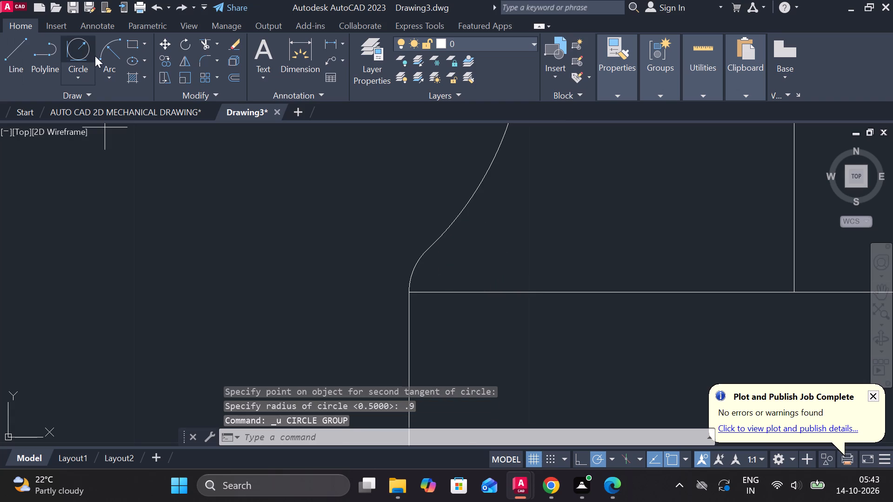
click(425, 246)
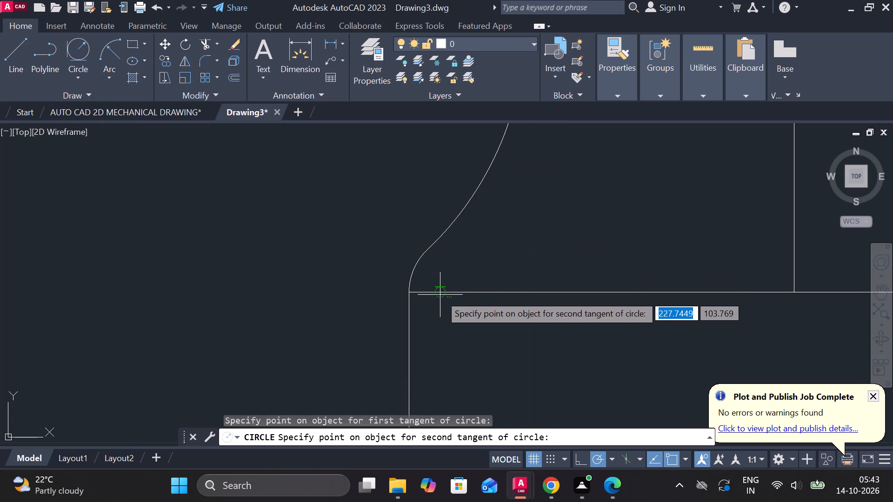
click(440, 295)
key(period)
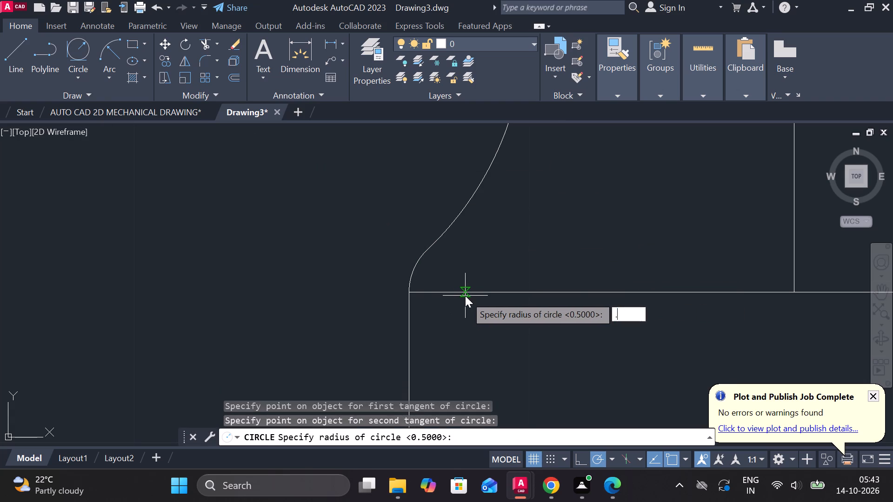
key(8)
key(Return)
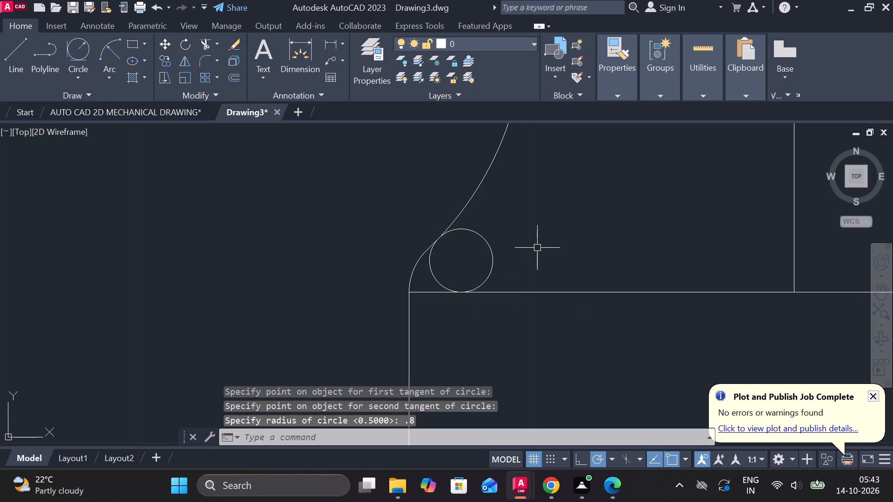
Trim away the old left corner arc and the inner side of the radius 0.8 circle, leaving a rounded lower-left corner.
text(TR)
key(space)
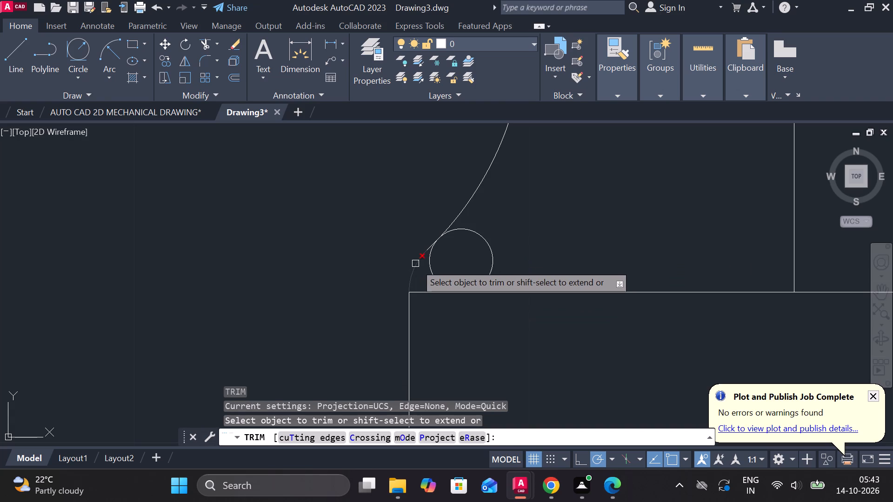
double_click(415, 264)
click(423, 251)
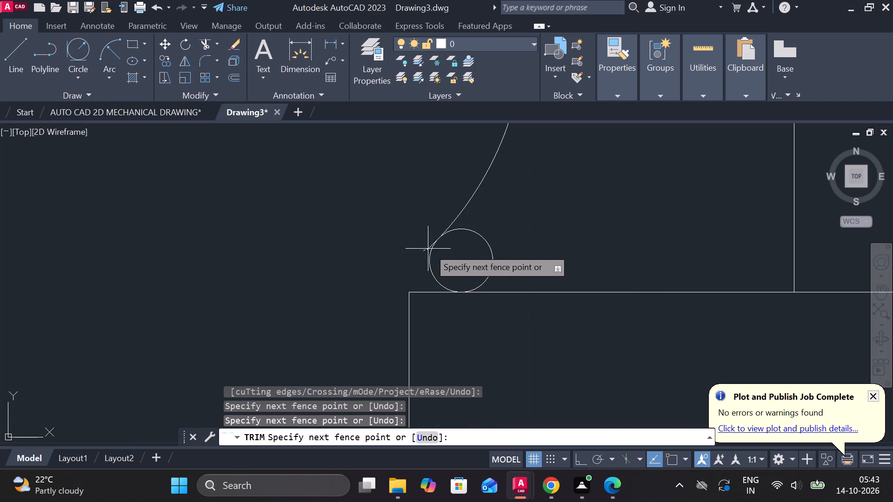
click(432, 246)
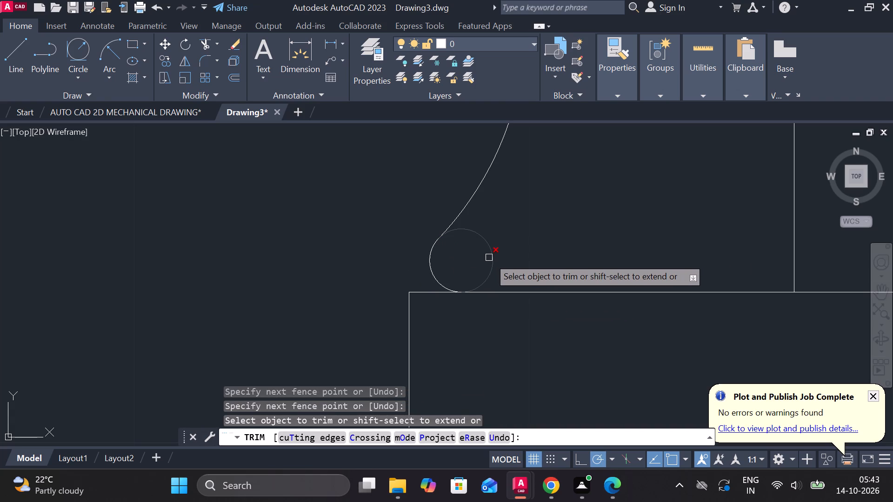
click(489, 258)
scroll(515, 270, down, 3)
middle_drag(539, 290, 355, 321)
key(Escape)
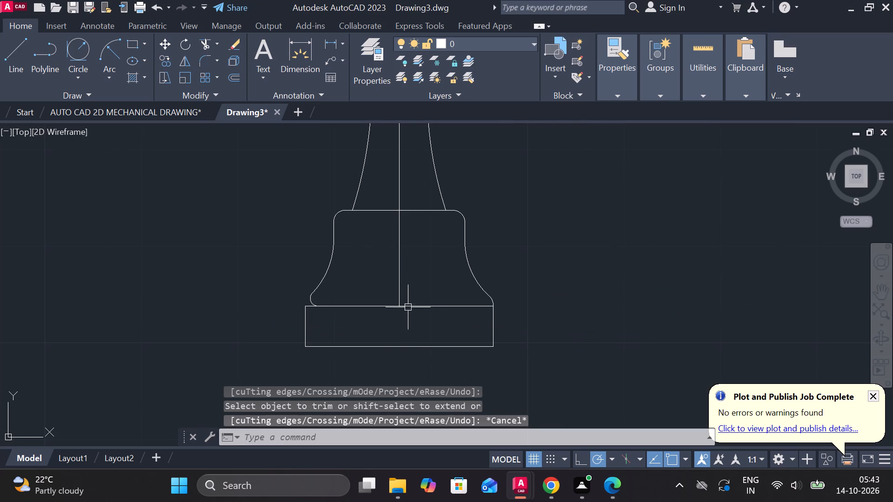
Mirror the new lower-left corner arc about the vertical centre line, keeping the original.
scroll(316, 303, up, 2)
click(301, 303)
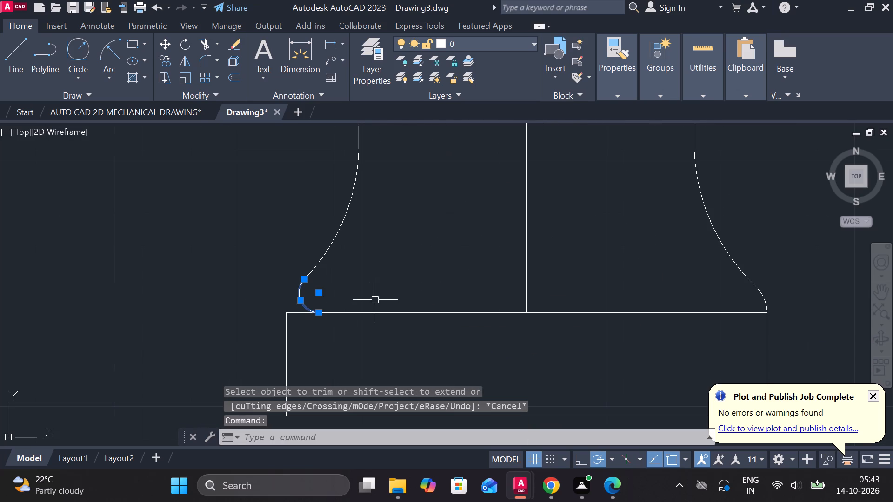
text(MI)
key(Return)
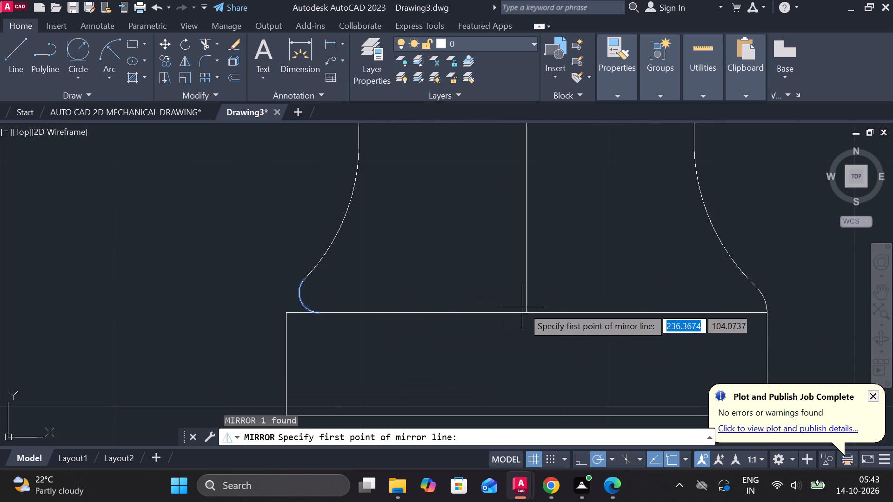
click(525, 308)
scroll(493, 216, down, 2)
middle_drag(493, 217, 442, 323)
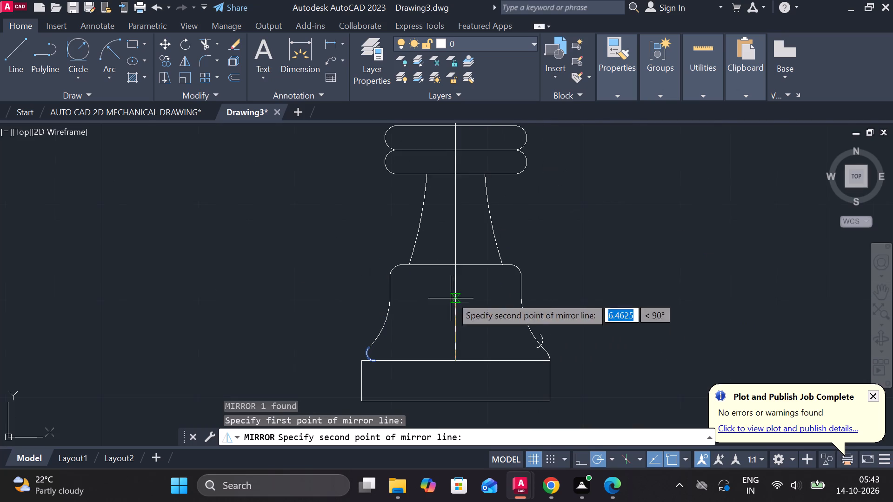
click(456, 264)
drag(485, 313, 456, 264)
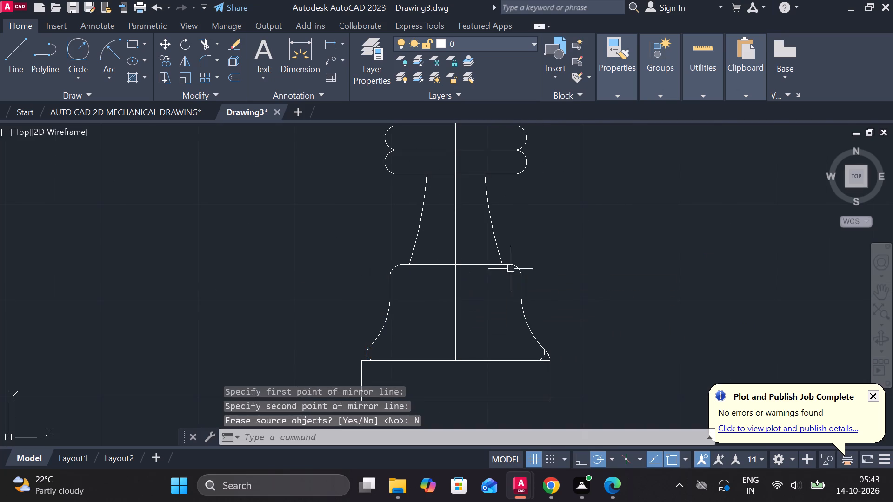
Trim away the old corner arc outside the mirrored arc at the block's lower-right corner.
scroll(568, 301, up, 2)
middle_drag(568, 307, 402, 102)
text(TR)
key(space)
click(354, 246)
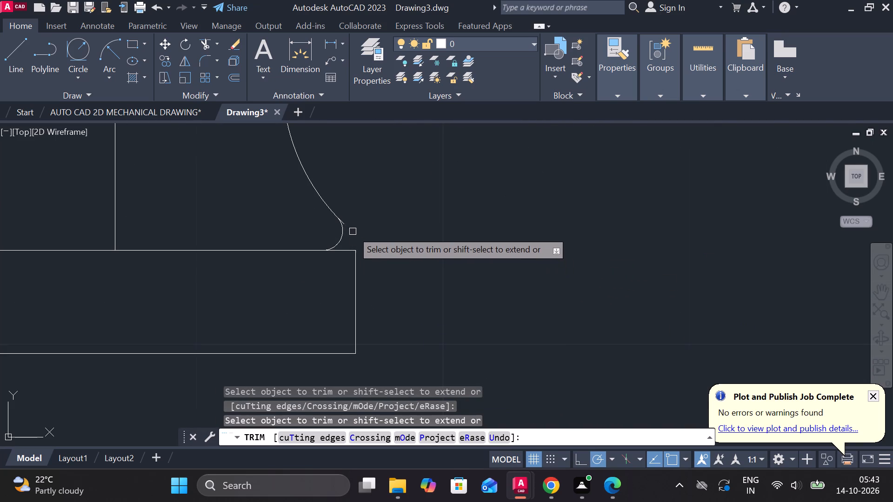
click(348, 222)
scroll(348, 222, up, 2)
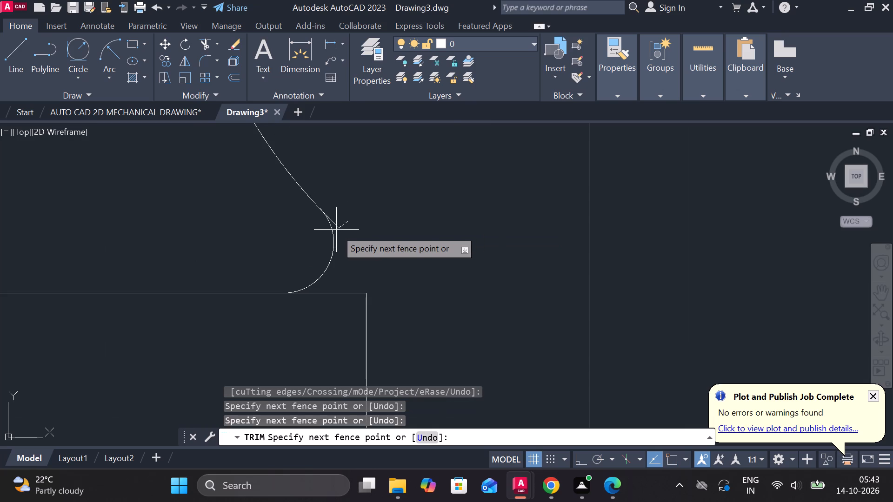
click(334, 226)
Look over the whole part from the base up to the top circle.
scroll(401, 237, down, 2)
scroll(467, 256, down, 3)
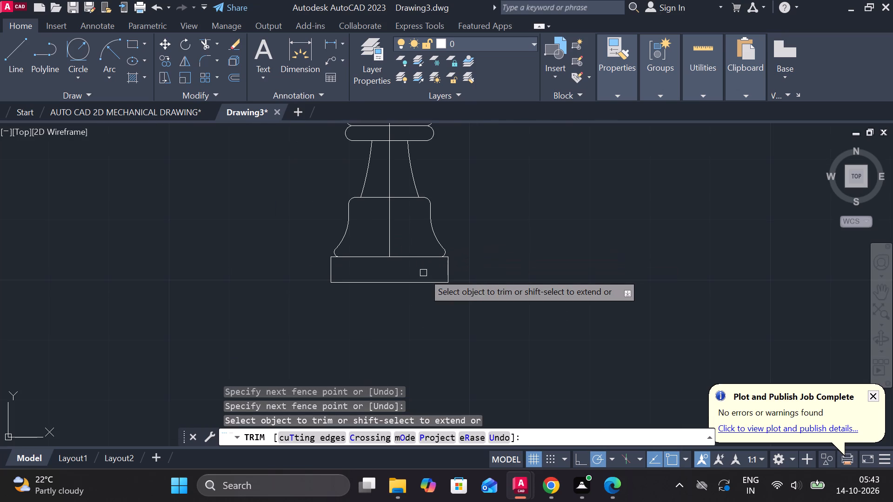
scroll(460, 266, down, 1)
middle_drag(469, 196, 494, 244)
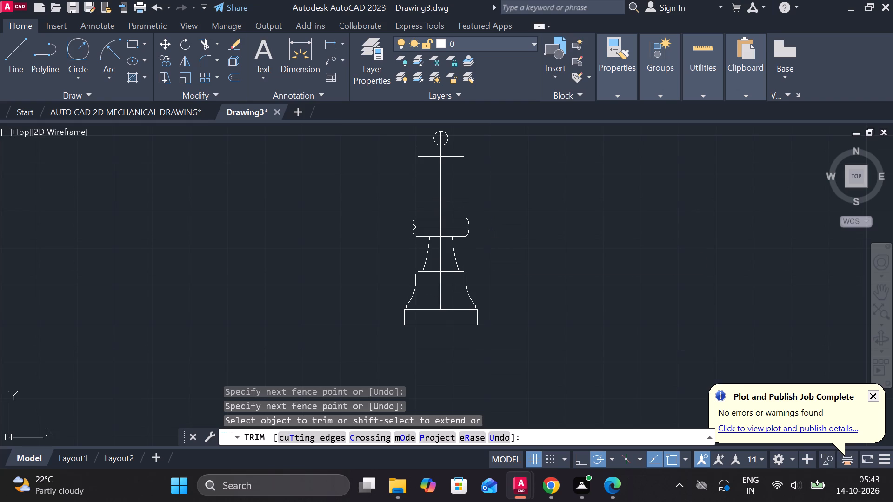
scroll(494, 251, up, 1)
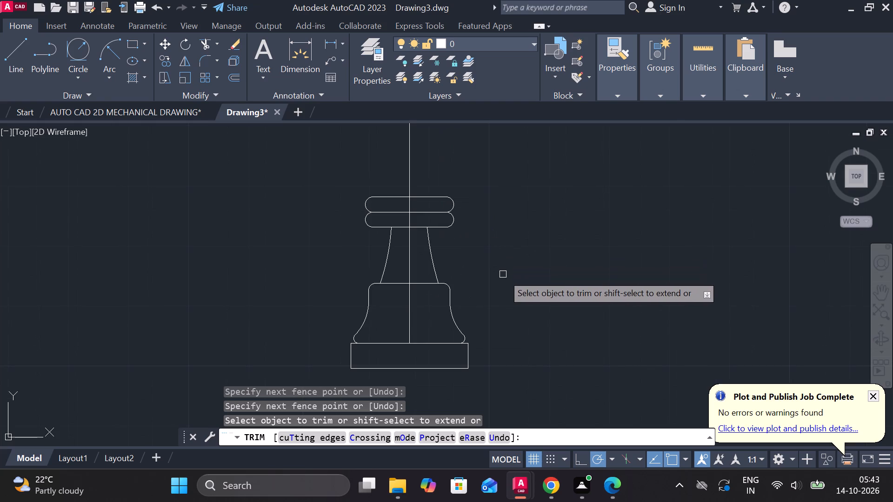
scroll(475, 272, up, 1)
middle_drag(475, 272, 510, 285)
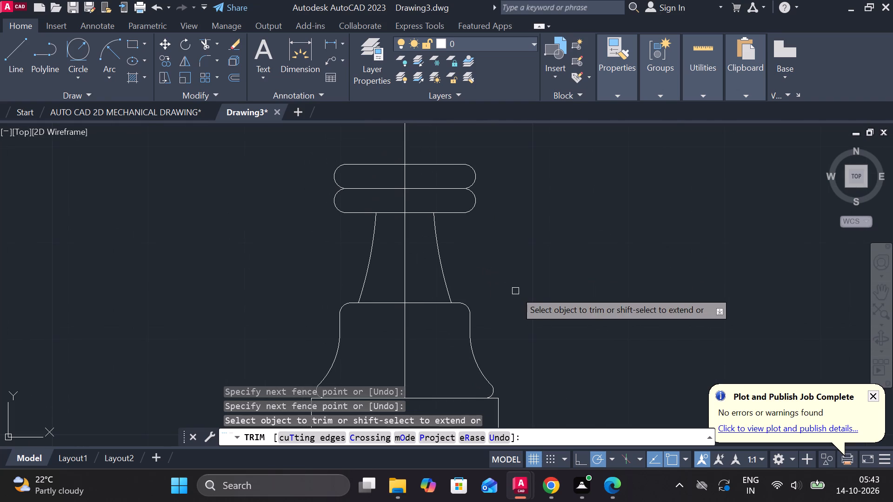
scroll(500, 240, down, 1)
middle_drag(488, 212, 503, 220)
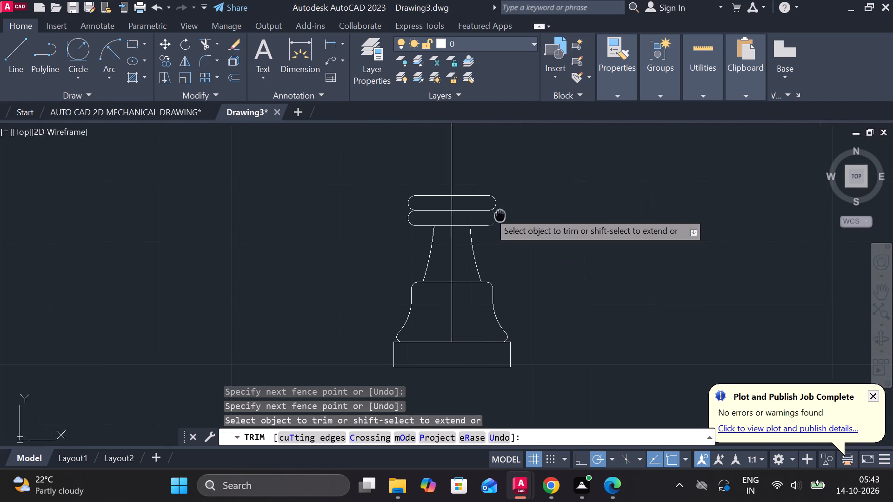
middle_drag(503, 220, 510, 317)
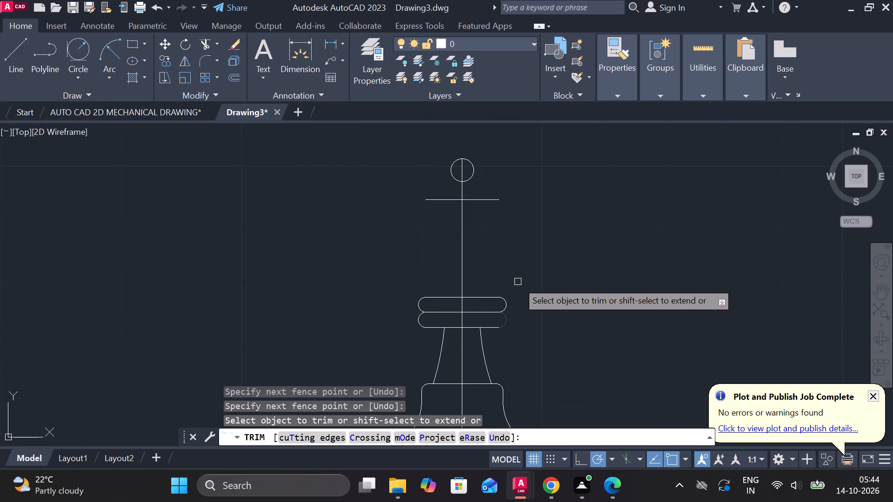
middle_click(518, 270)
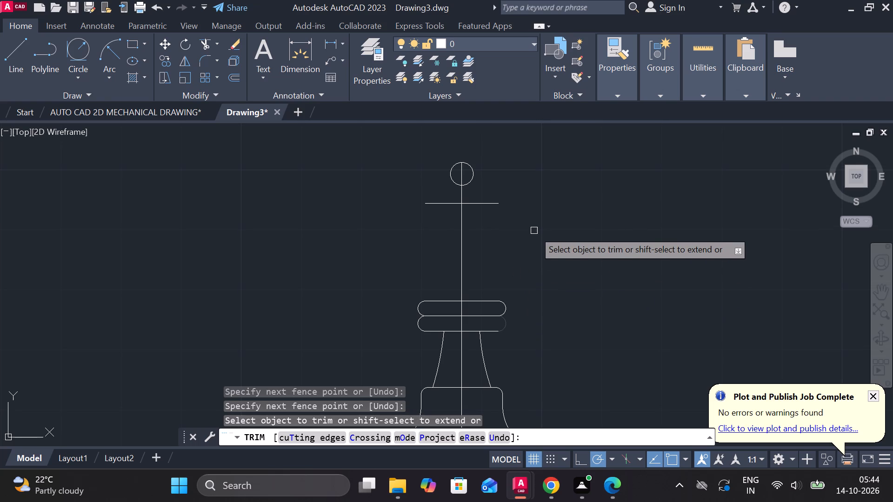
key(Escape)
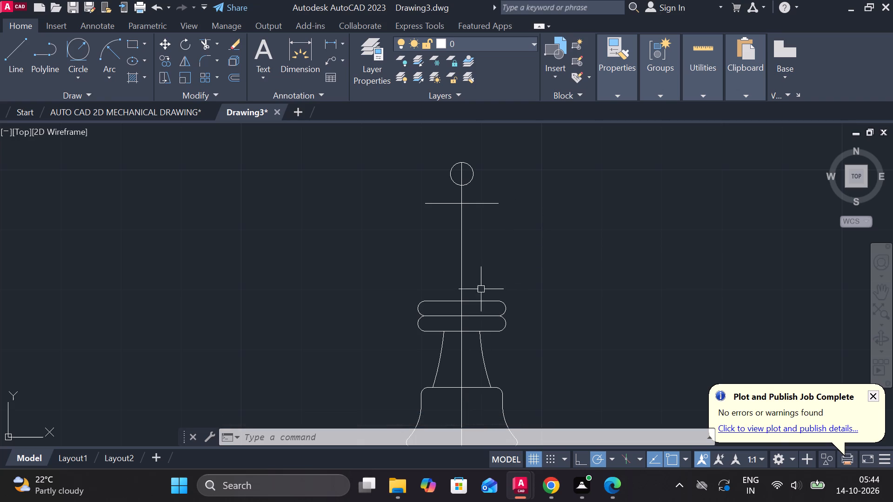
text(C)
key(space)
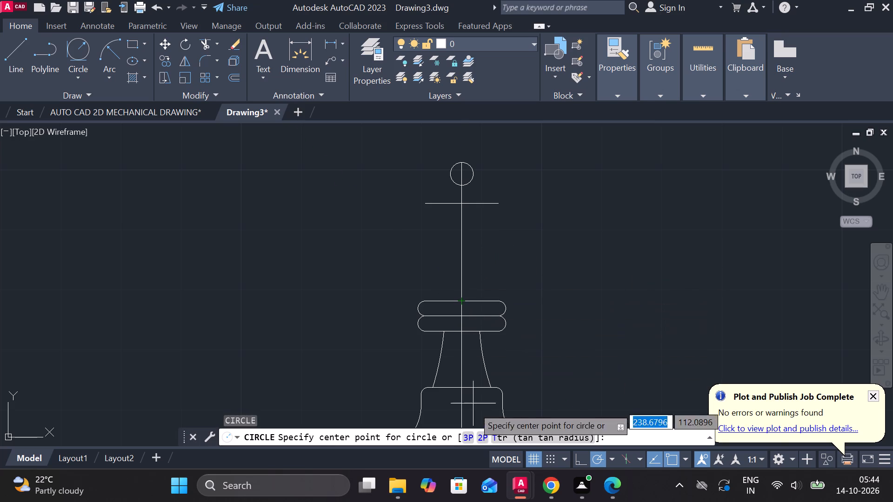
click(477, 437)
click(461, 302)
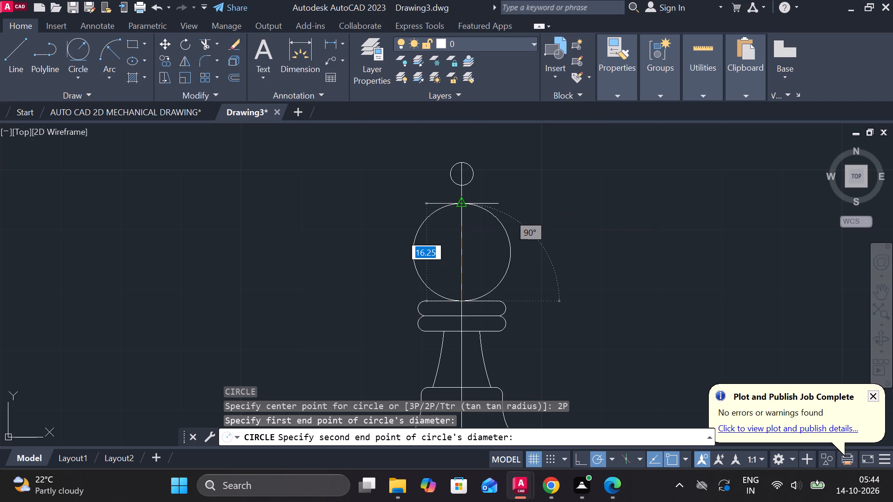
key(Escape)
Offset the upper vertical centre line 6.805 to its right.
click(464, 258)
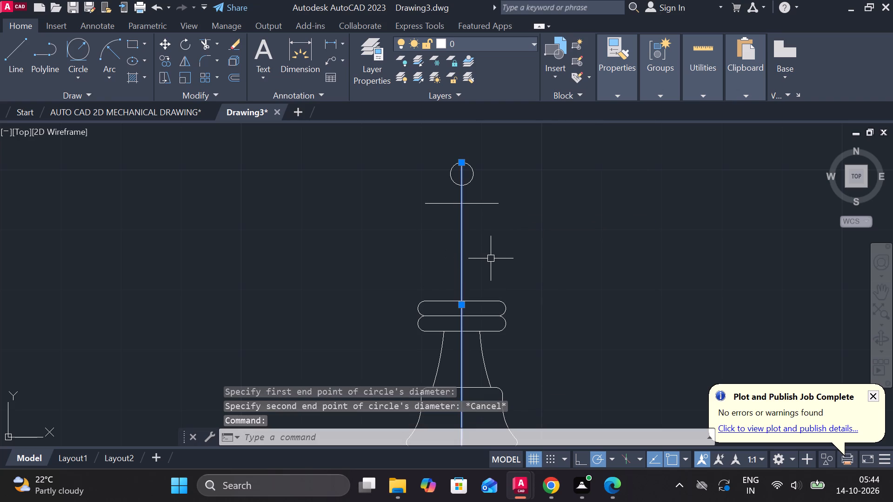
key(o)
key(Return)
key(Return)
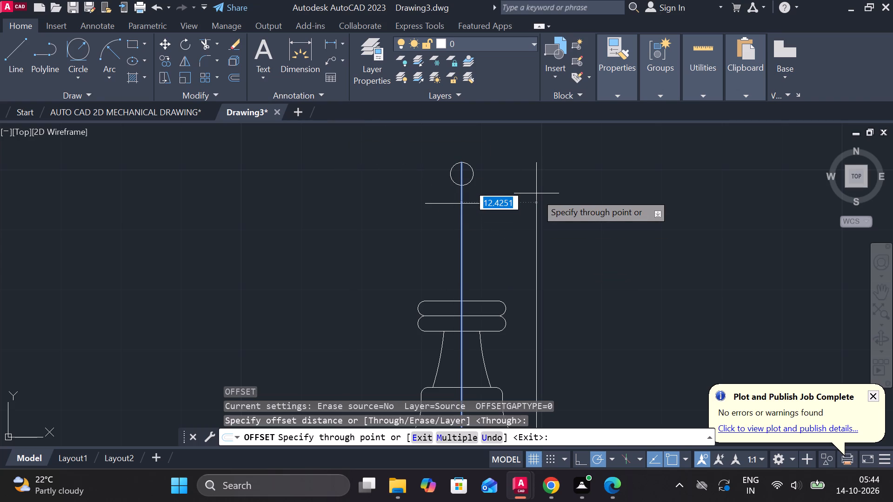
text(6.805)
key(Return)
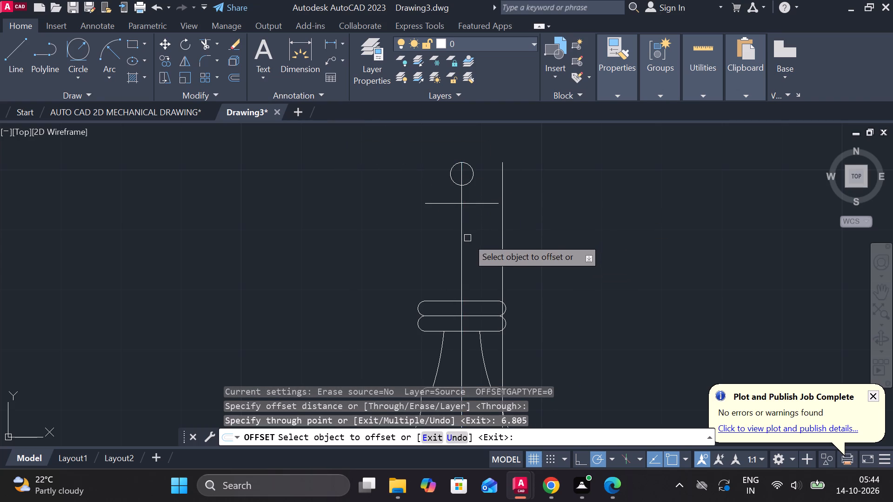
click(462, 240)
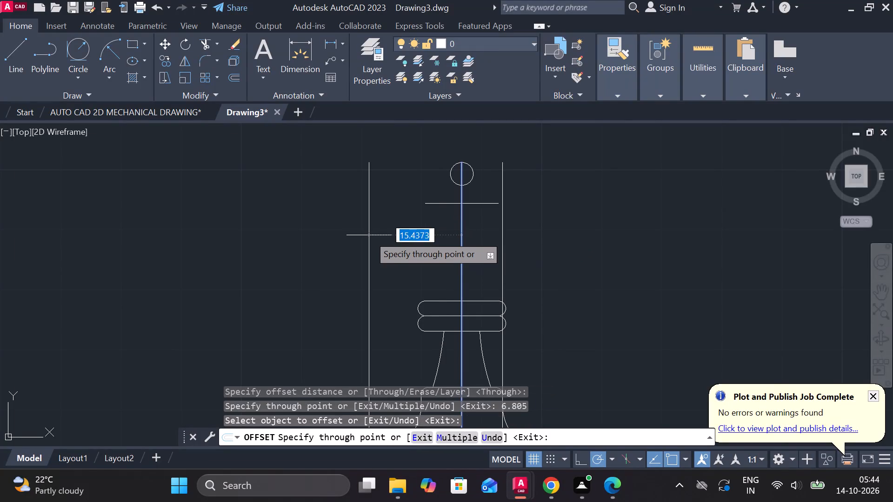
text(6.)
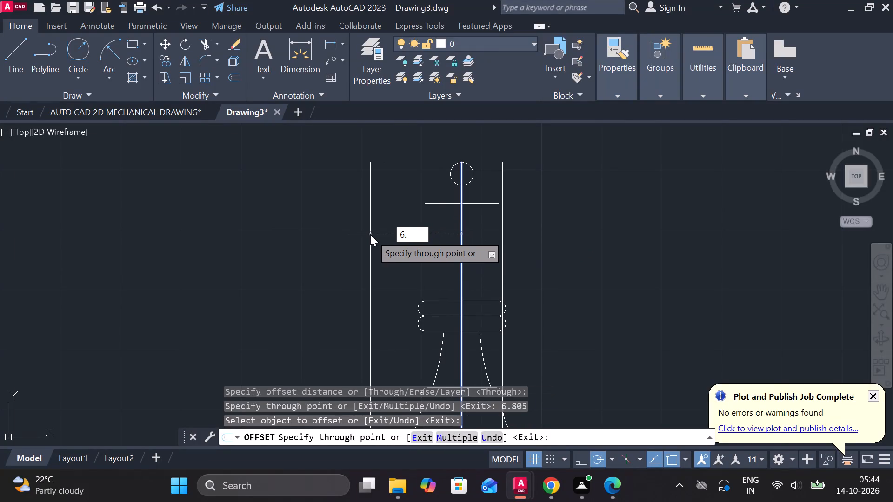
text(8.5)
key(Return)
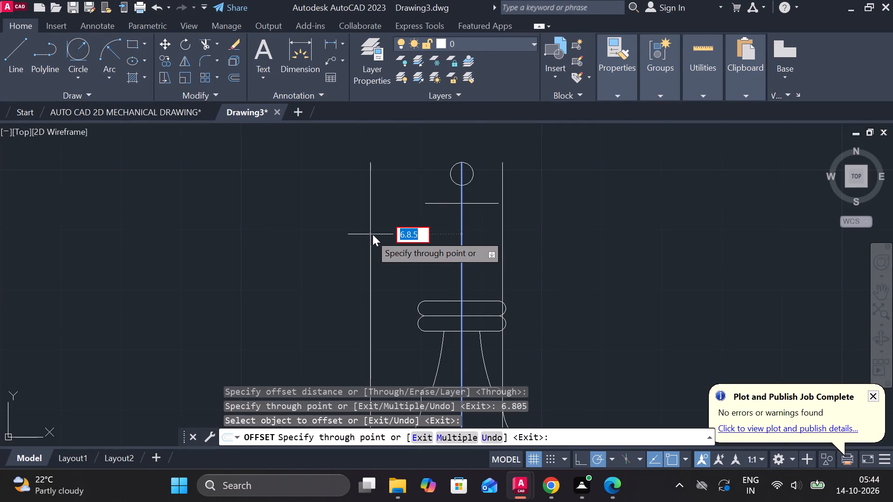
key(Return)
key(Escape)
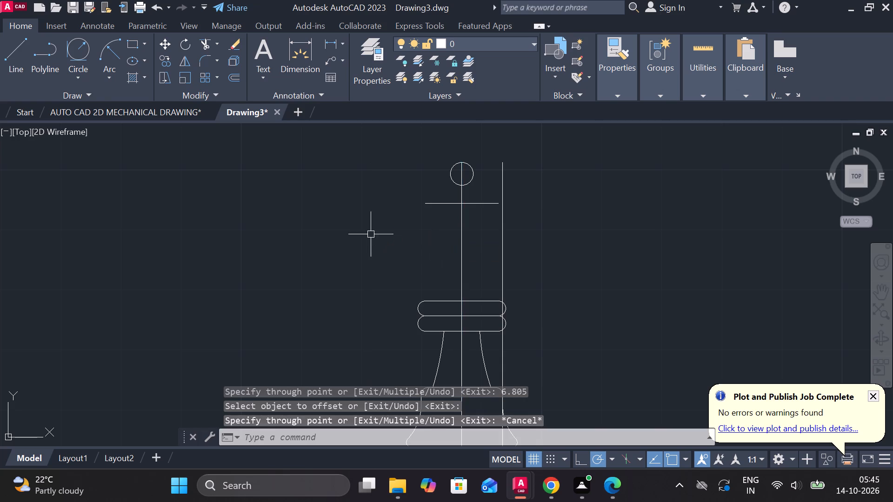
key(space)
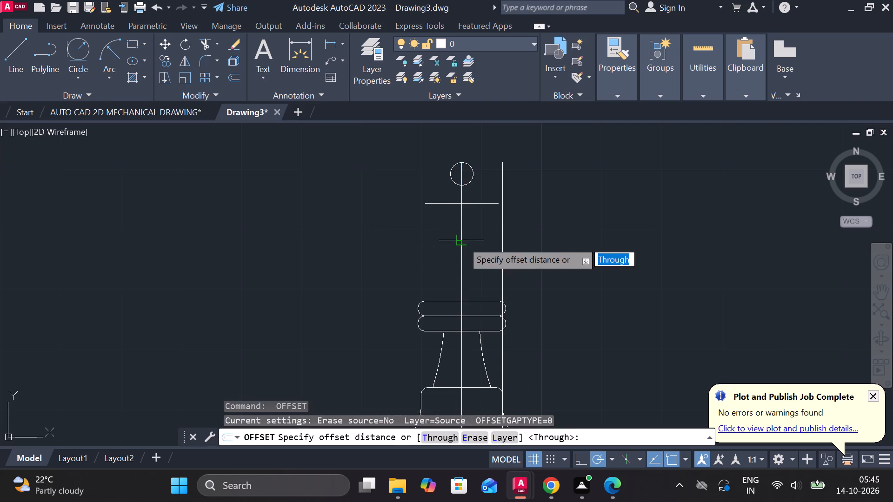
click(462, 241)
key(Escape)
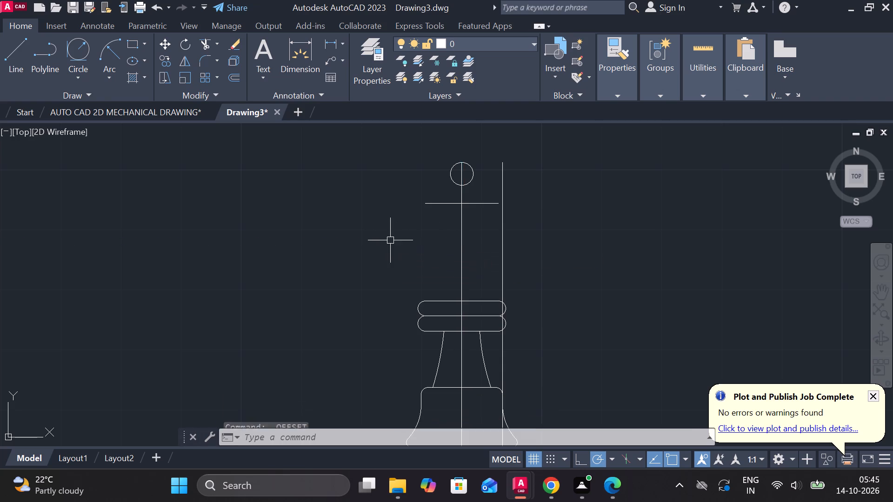
Offset the upper vertical centre line 6.805 to its left.
key(space)
key(space)
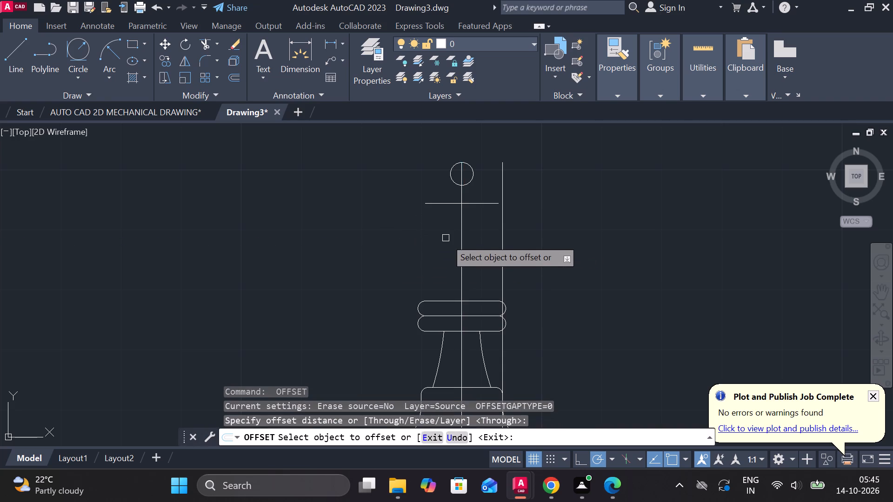
click(461, 250)
text(6.805)
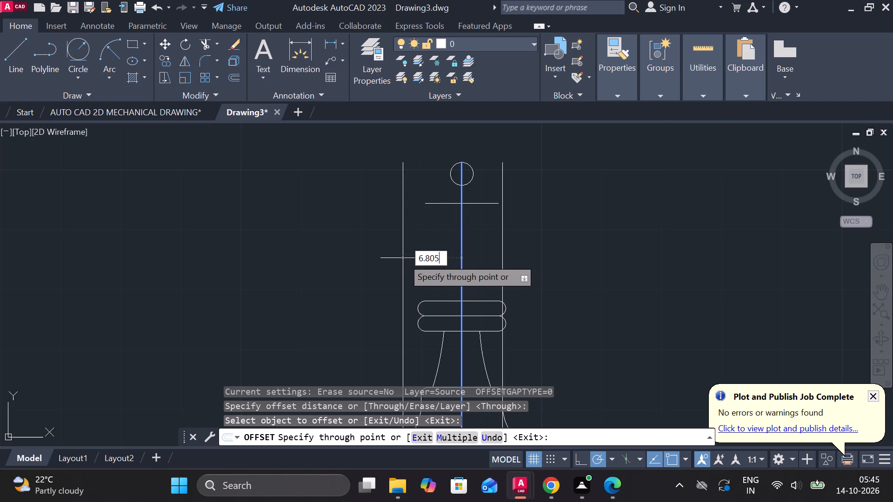
key(Return)
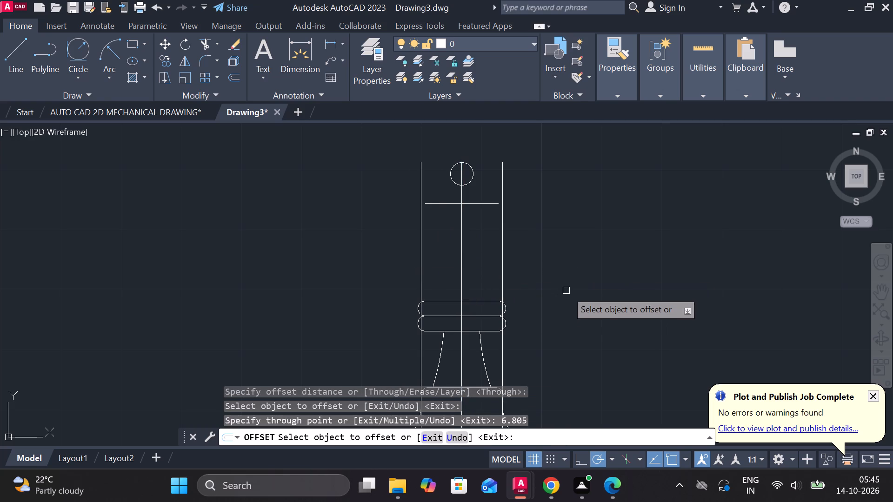
scroll(600, 274, up, 1)
key(Escape)
scroll(553, 274, down, 1)
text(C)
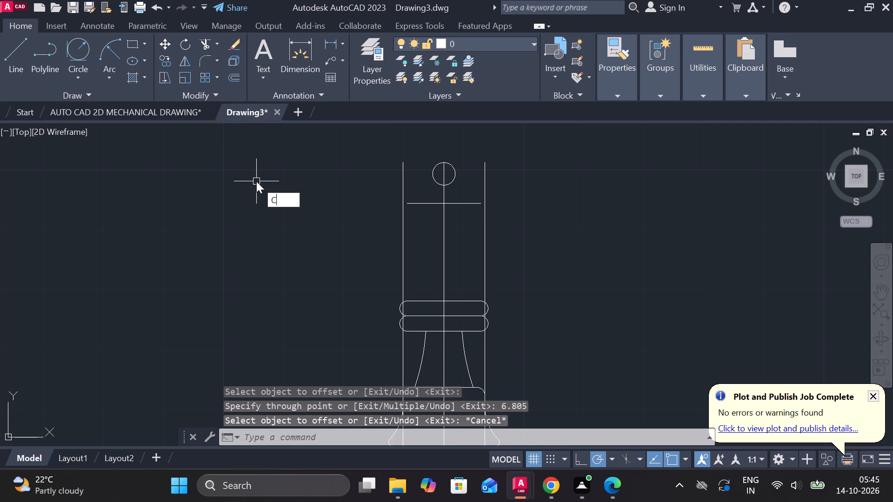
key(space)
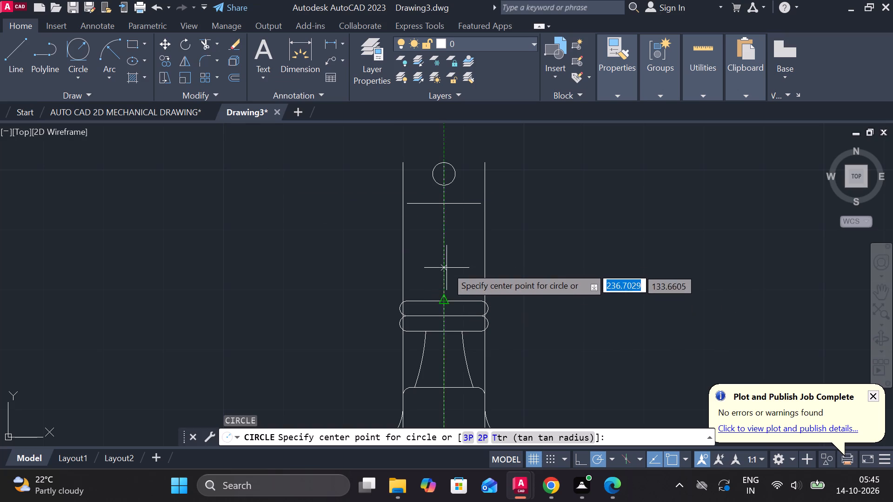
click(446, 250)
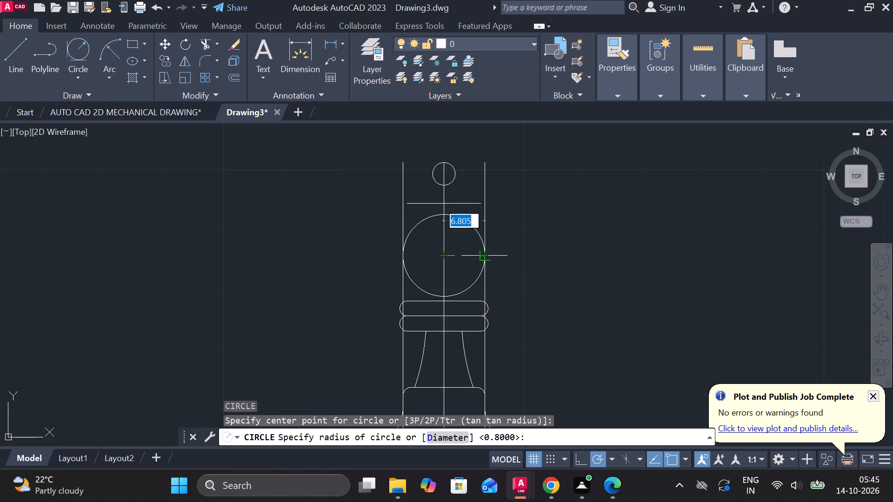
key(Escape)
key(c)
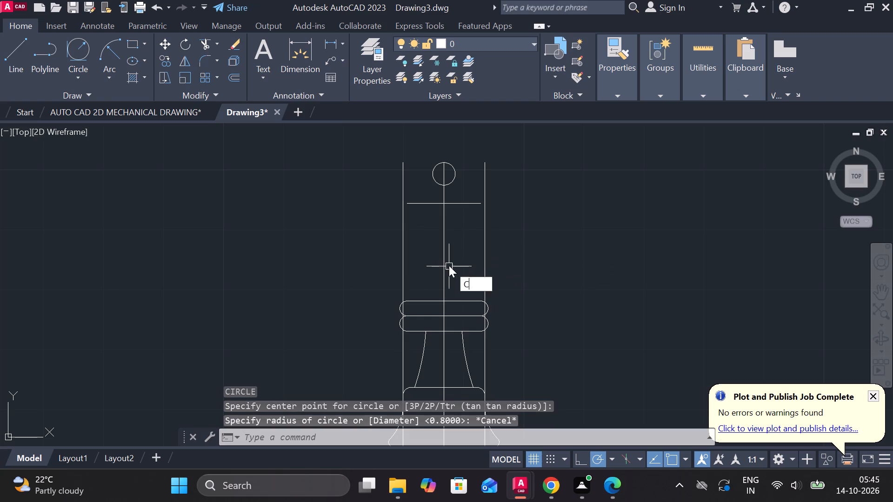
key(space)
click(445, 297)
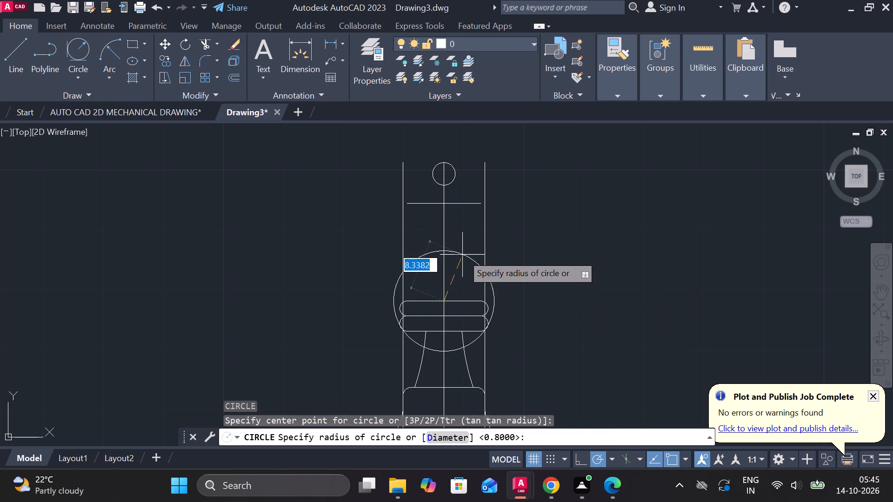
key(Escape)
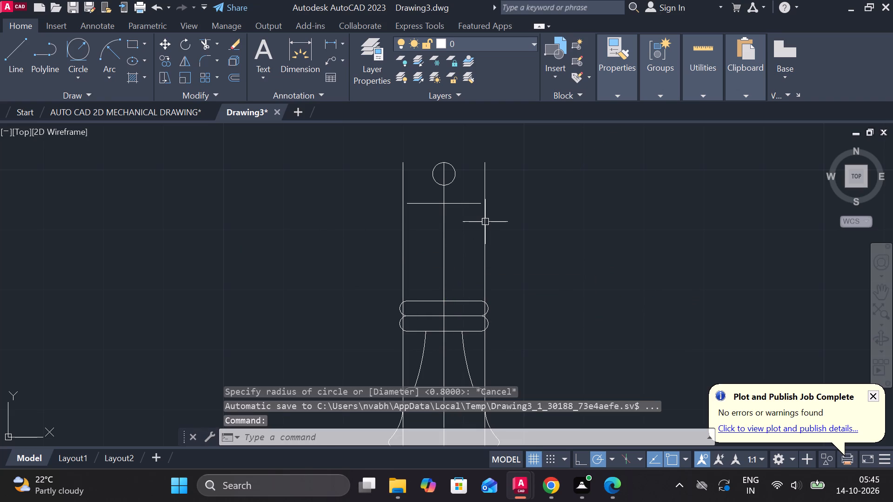
Draw a 6.805 line straight up the centre line from the midpoint of the upper slot's top edge.
key(l)
key(Return)
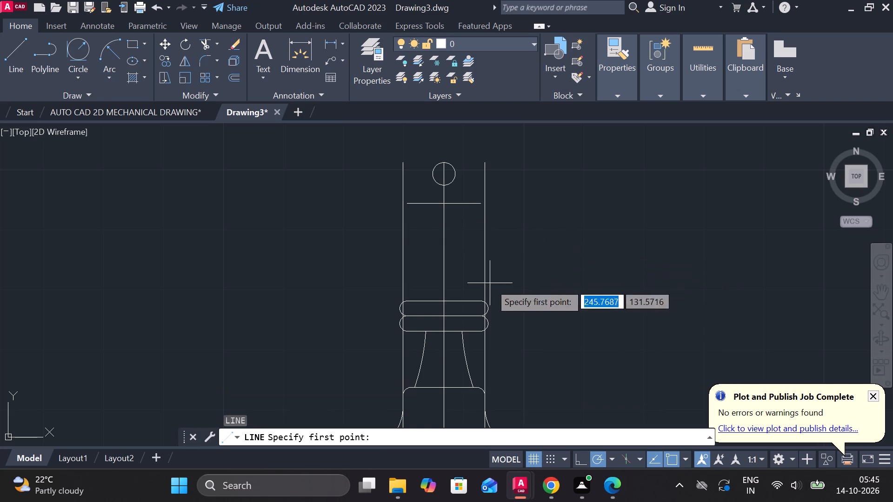
click(444, 297)
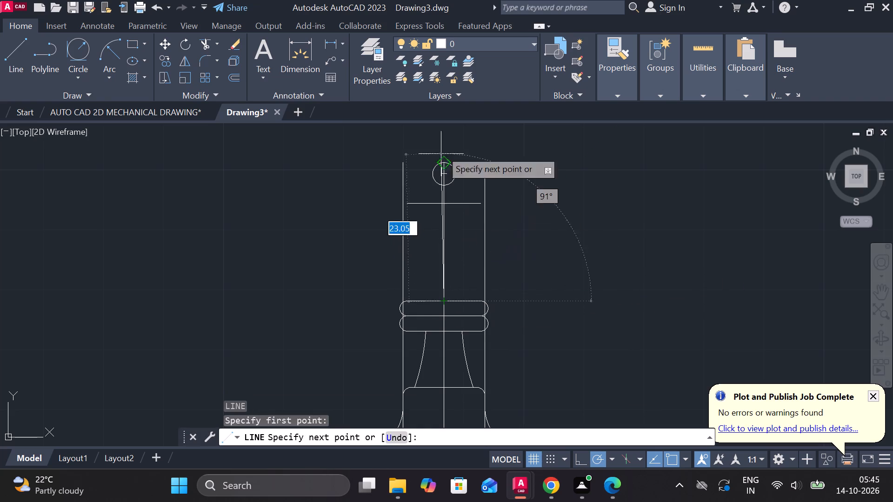
text(6.805)
key(Return)
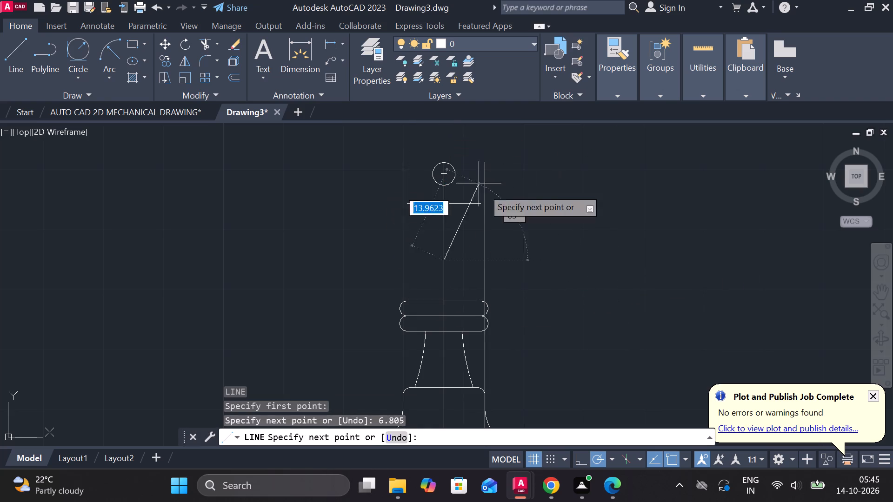
key(Escape)
Draw a circle of radius 6.805 centred on the new line's upper end, touching the upper slot's top edge.
text(C)
key(space)
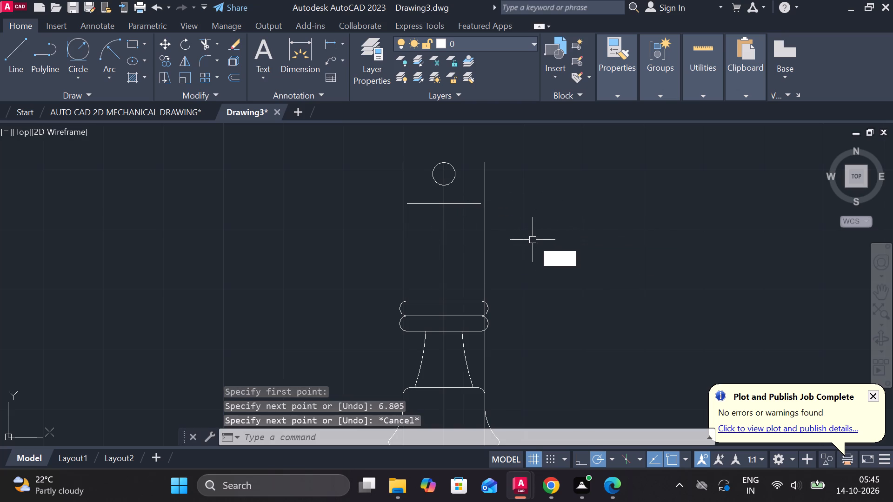
click(444, 256)
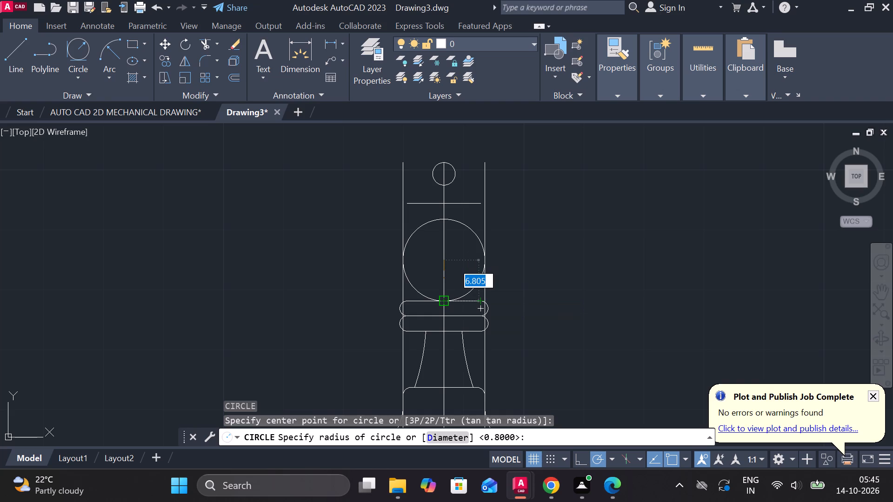
click(445, 297)
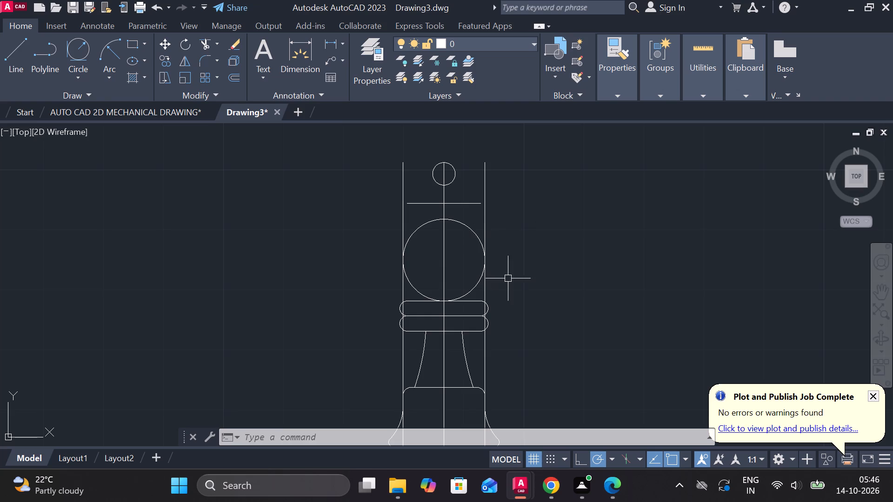
Erase the two vertical offset lines on either side of the large circle.
scroll(515, 249, up, 2)
click(436, 170)
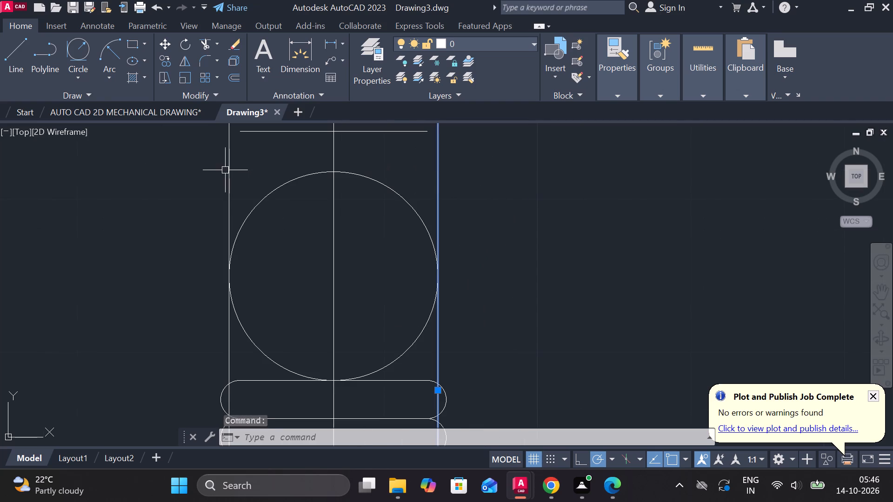
click(227, 164)
text(E)
key(space)
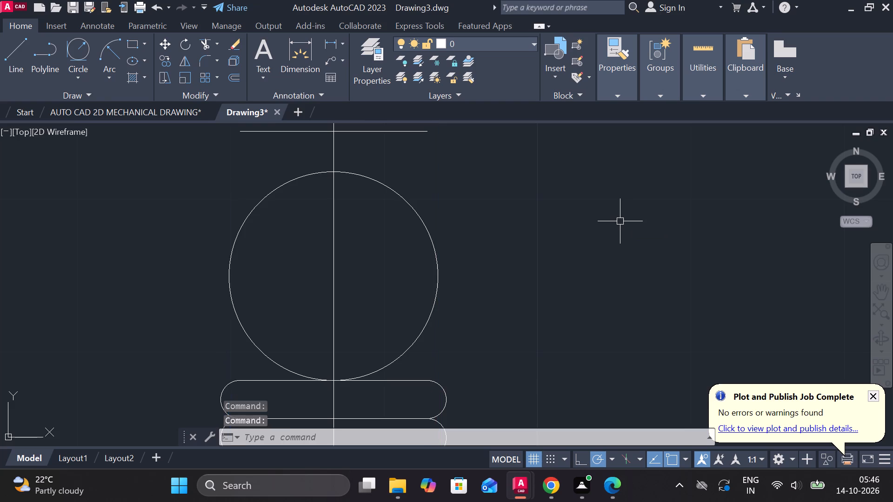
Erase the small circle at the top of the centre line.
scroll(459, 205, down, 2)
middle_drag(459, 205, 477, 235)
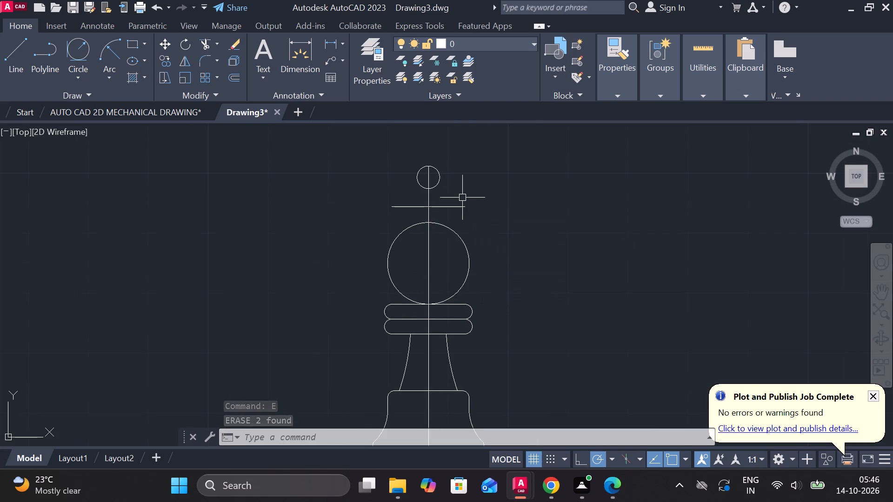
click(441, 174)
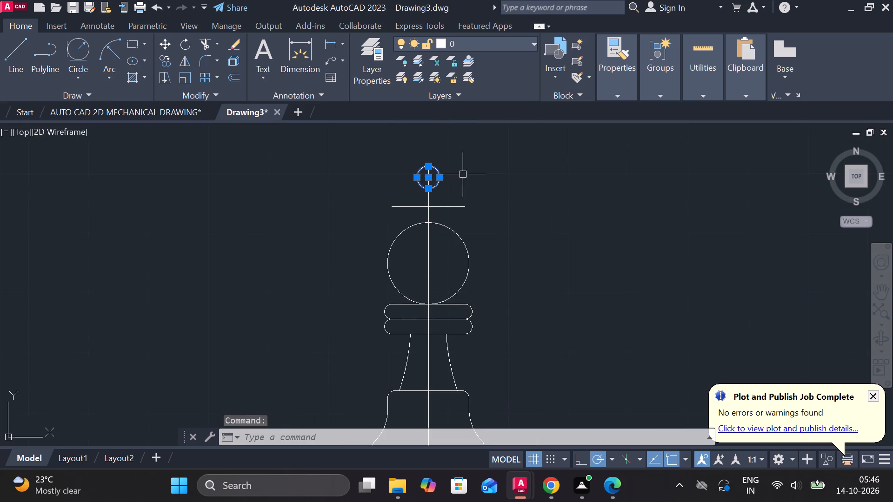
text(E)
key(space)
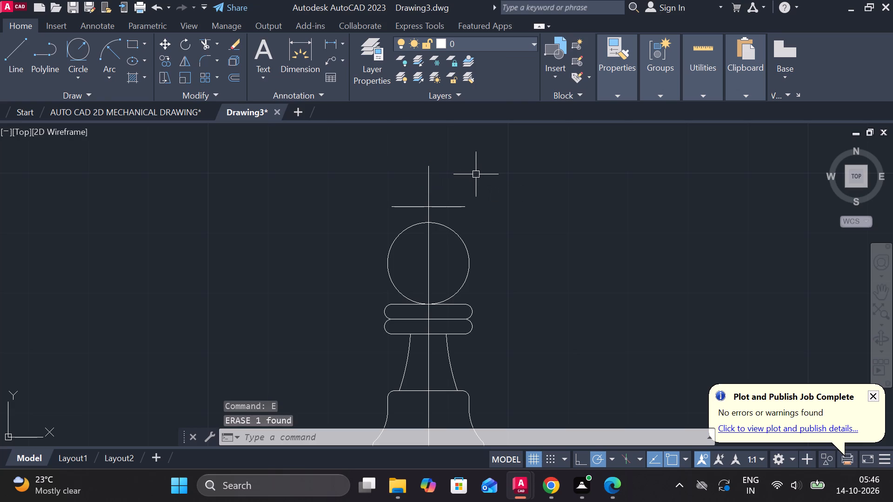
Draw a two-point circle of diameter 7.52 downward from the top end of the centre line.
text(C)
key(space)
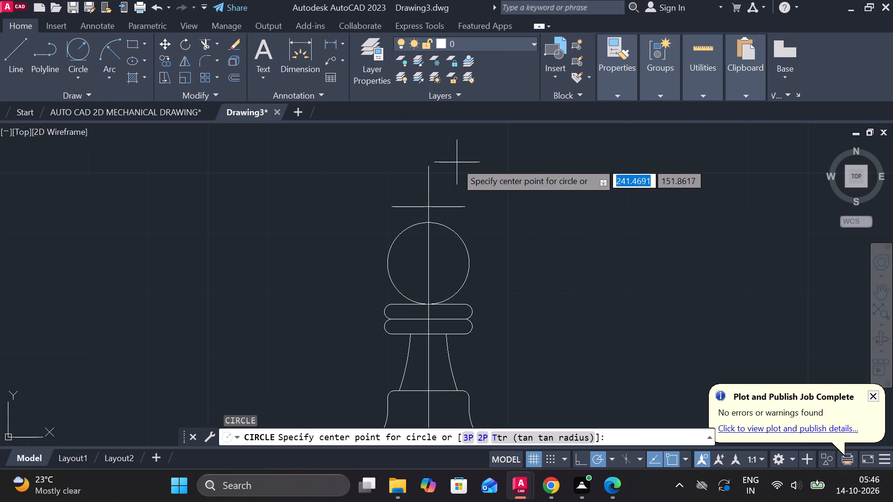
click(477, 434)
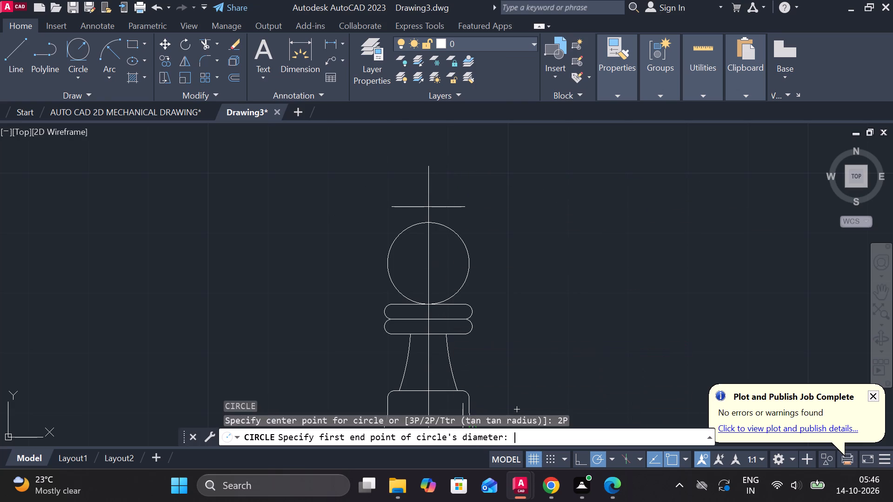
click(432, 164)
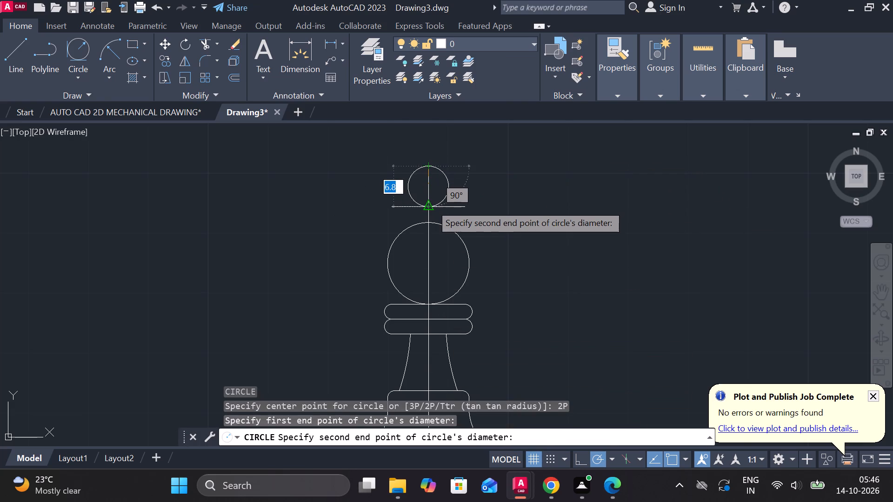
scroll(431, 204, up, 2)
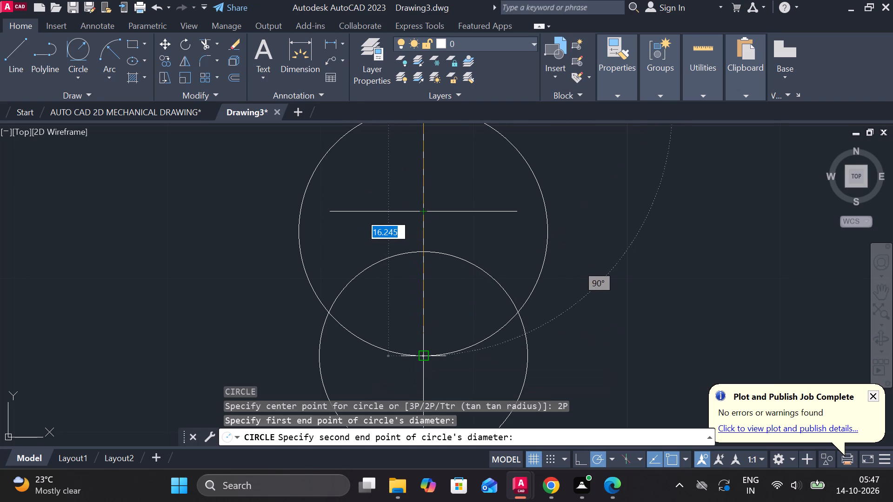
key(7)
key(period)
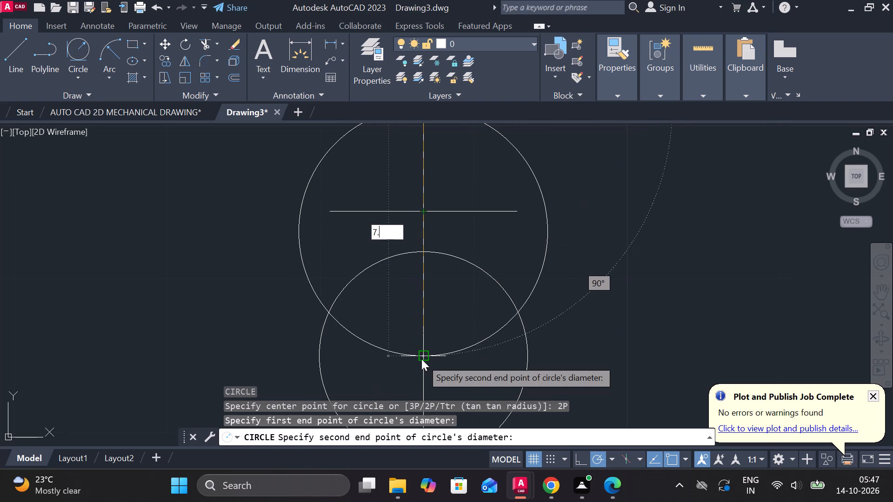
text(52)
key(Return)
key(Escape)
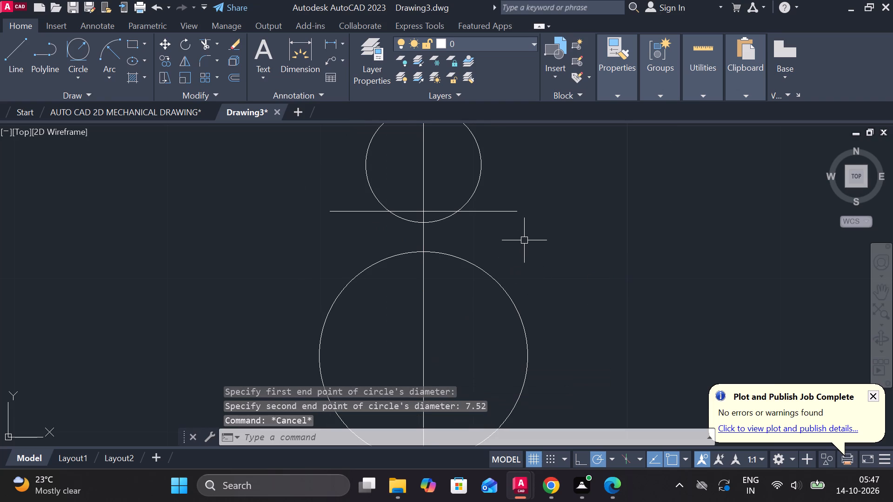
Trim the horizontal line's ends outside the top circle and the circle's arc below that line.
text(TR)
key(space)
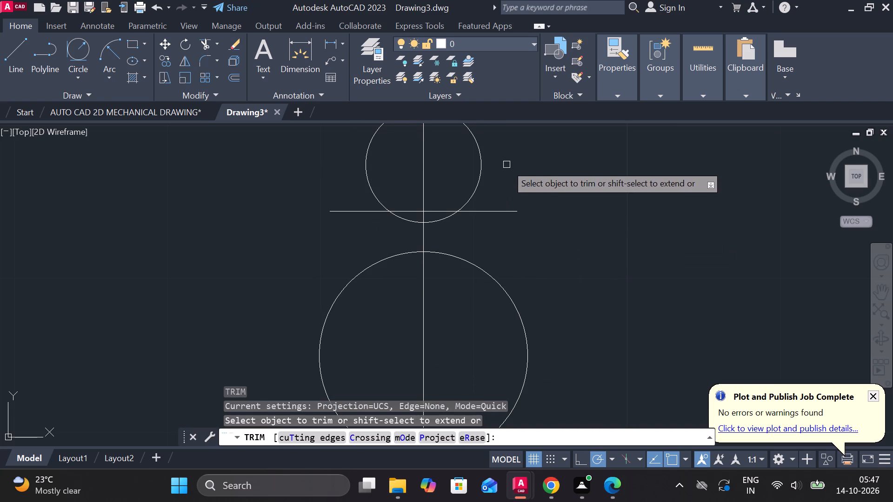
click(476, 214)
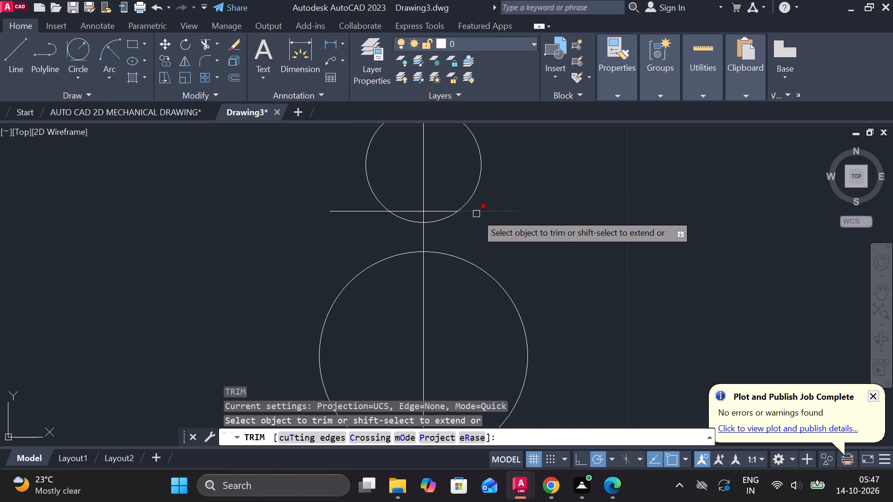
click(451, 220)
click(414, 224)
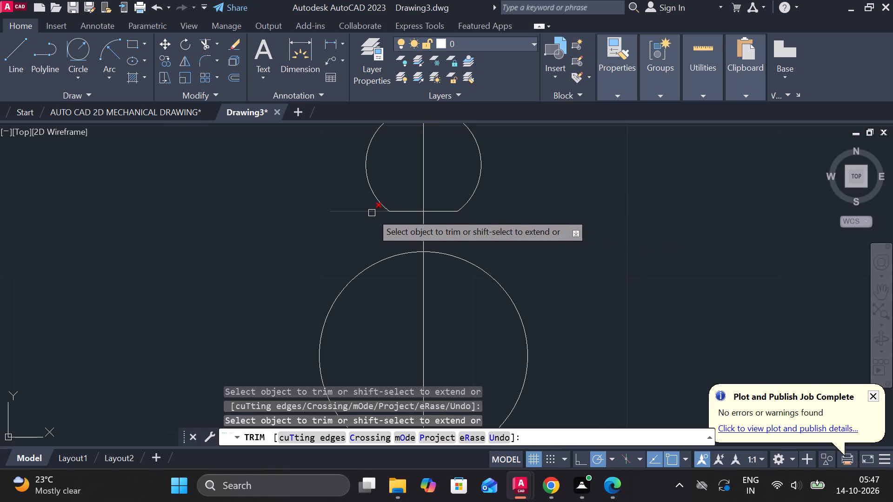
click(372, 213)
scroll(484, 223, down, 1)
middle_drag(490, 223, 495, 223)
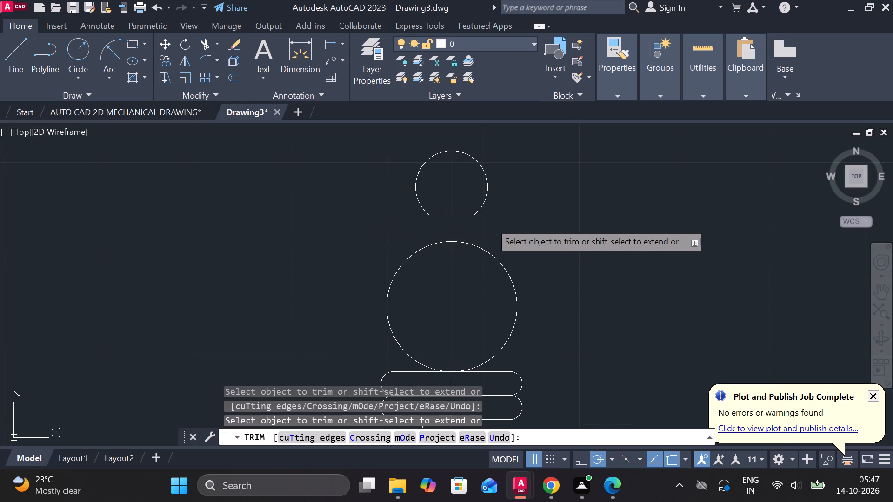
key(Escape)
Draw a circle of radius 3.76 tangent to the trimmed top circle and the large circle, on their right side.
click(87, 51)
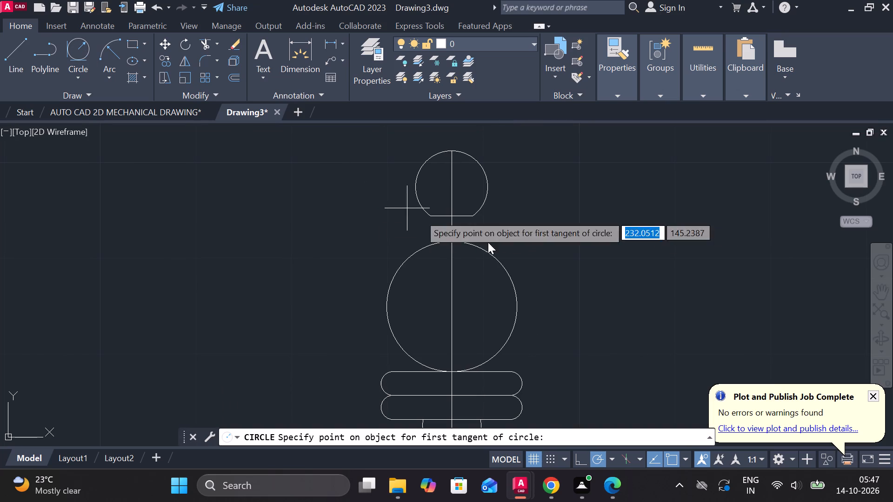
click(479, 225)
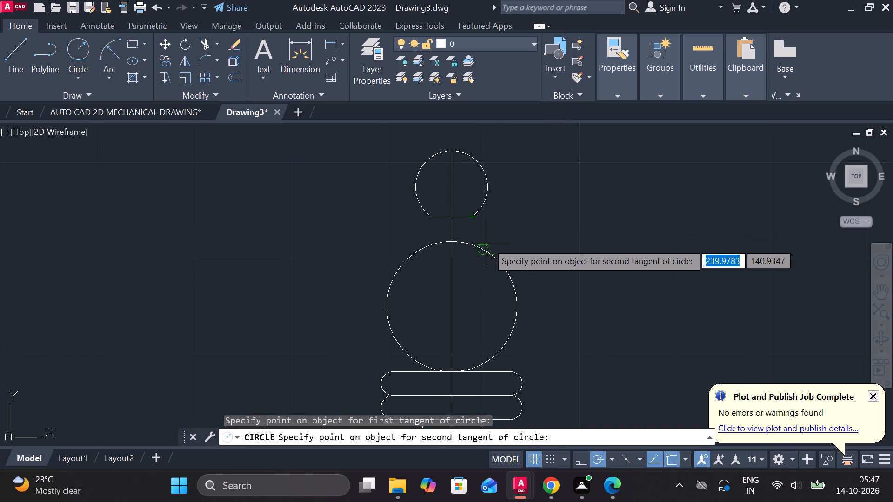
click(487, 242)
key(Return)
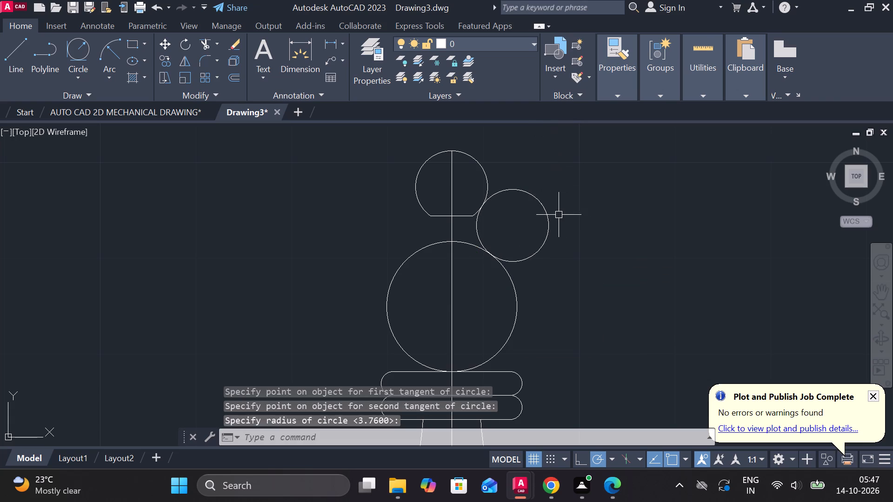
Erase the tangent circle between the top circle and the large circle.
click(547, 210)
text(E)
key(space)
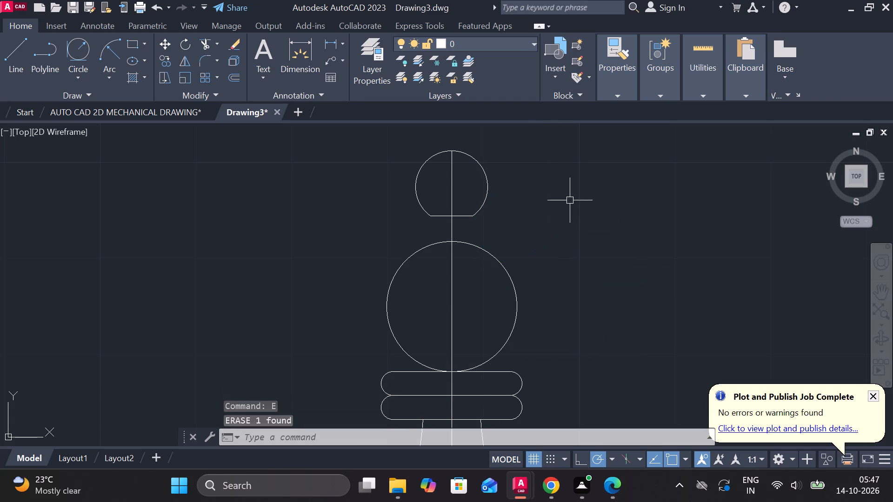
Erase the two vertical centre-line segments running through the head, slots and stem.
scroll(525, 208, down, 1)
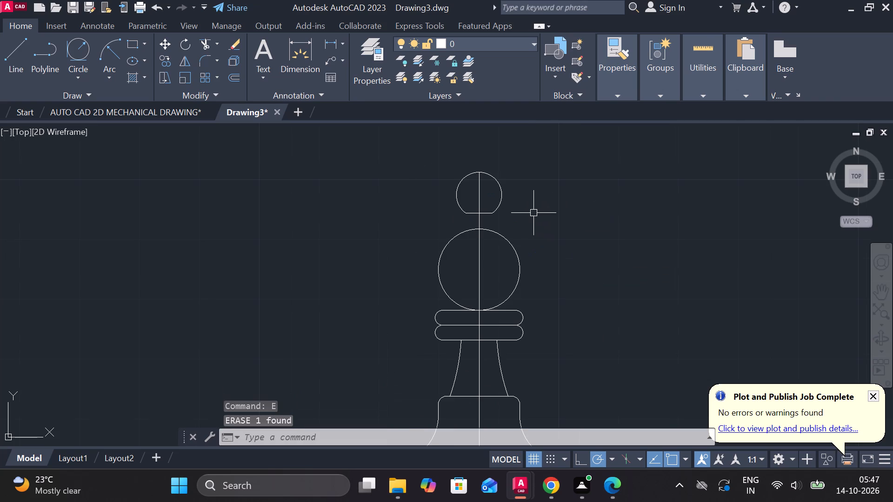
click(478, 195)
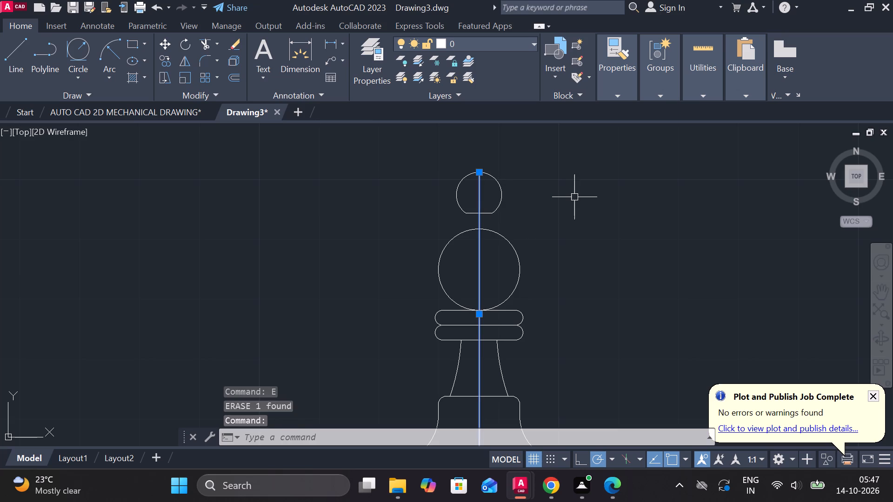
key(e)
key(space)
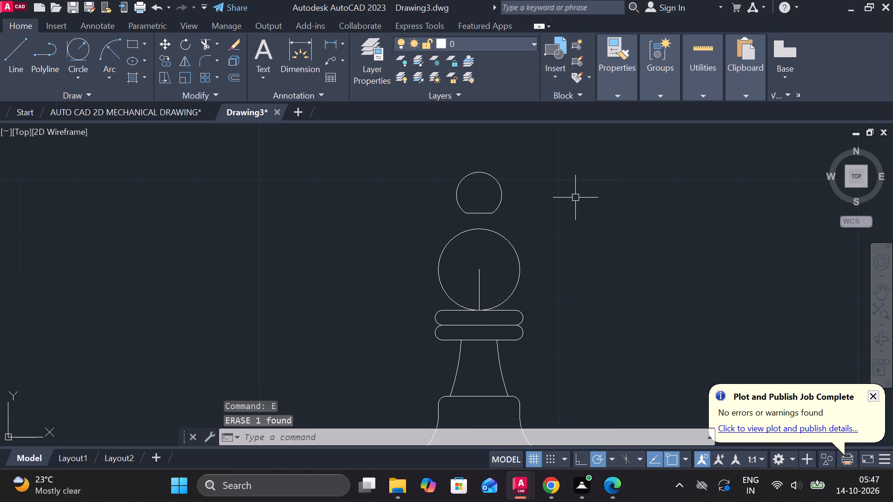
click(480, 274)
text(E)
key(space)
Draw a start-end-radius arc of radius 5 from the right end of the top circle's flat line to the large circle's upper right.
click(104, 50)
scroll(574, 221, up, 2)
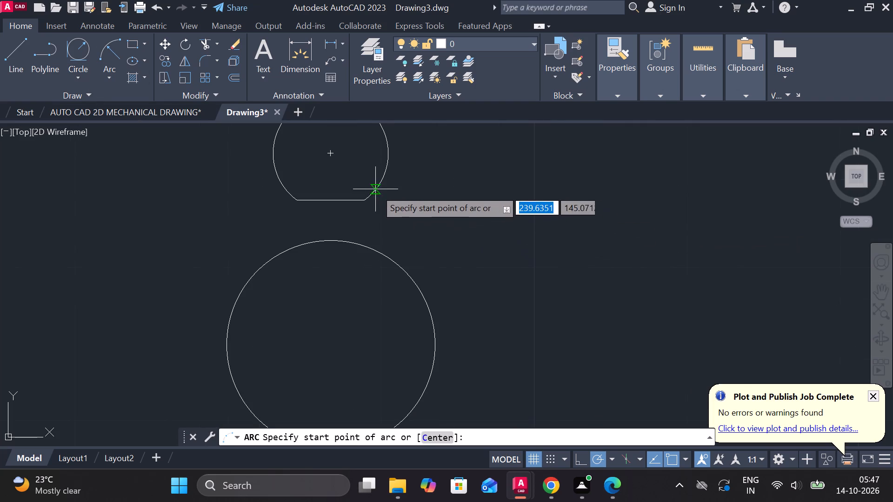
click(370, 204)
click(387, 256)
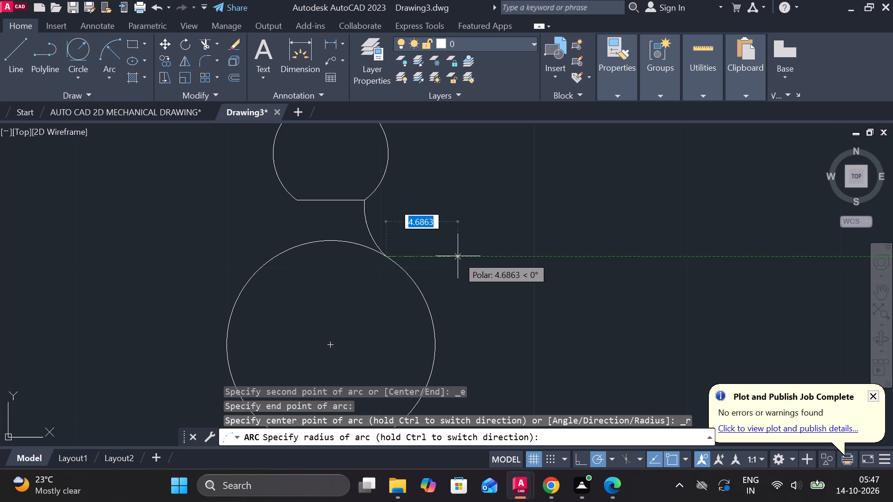
key(5)
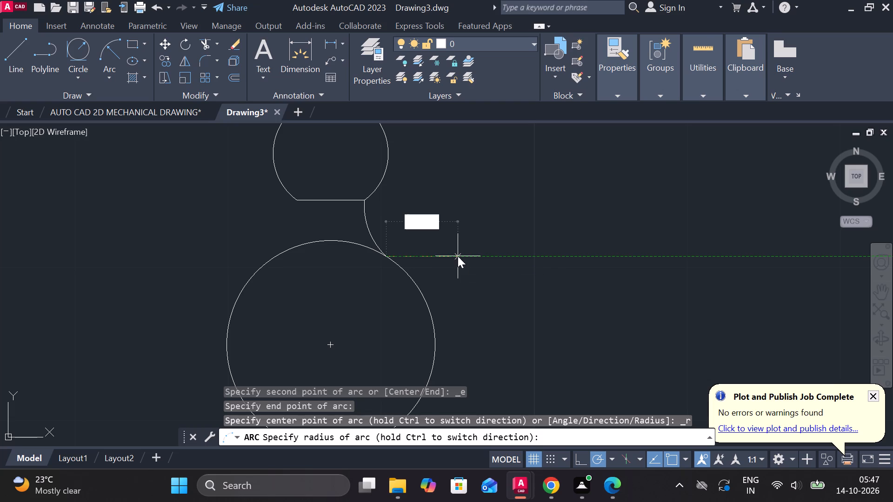
key(Return)
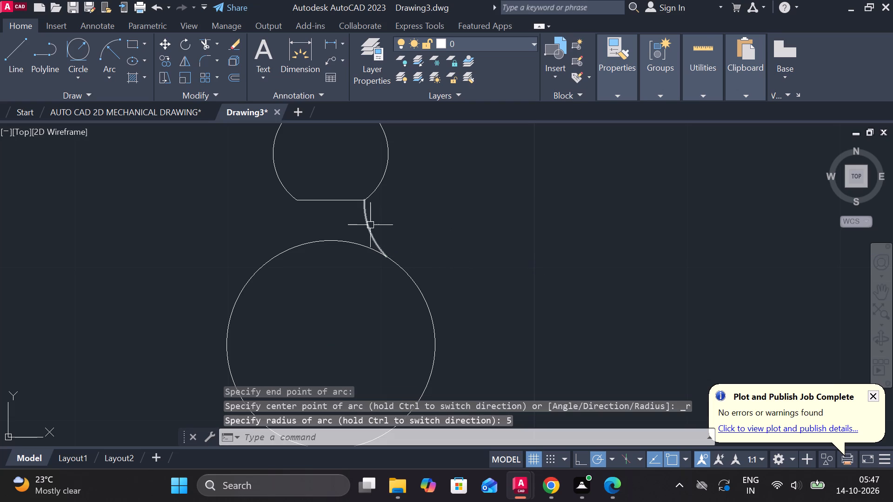
Mirror the neck arc about the vertical axis through the large and top circles' centres, keeping the source arc.
click(370, 225)
text(MI)
key(Return)
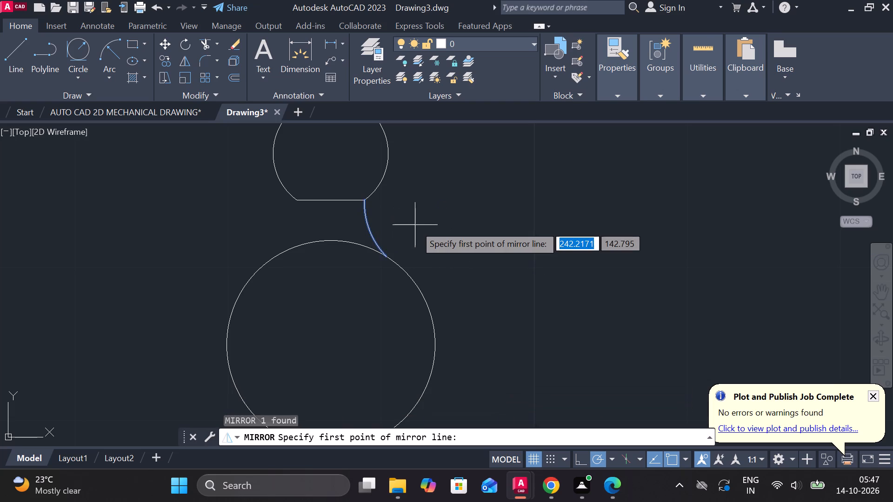
scroll(415, 225, down, 2)
click(387, 270)
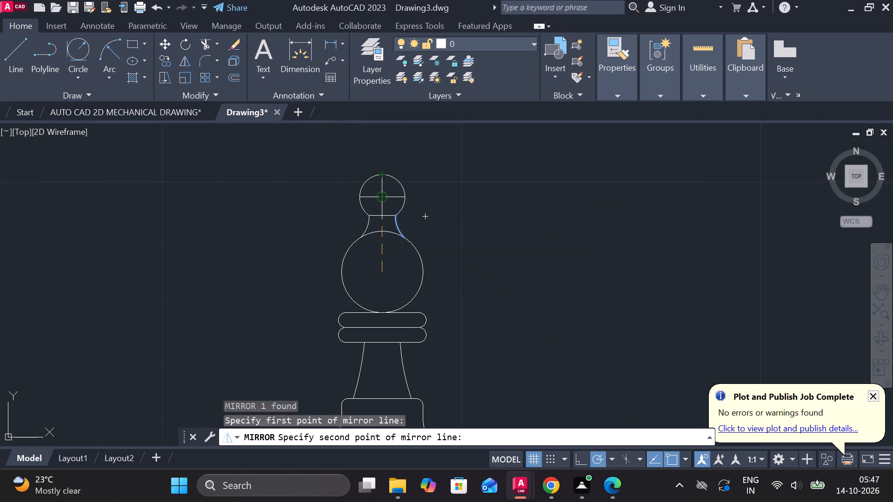
click(380, 199)
drag(420, 249, 380, 199)
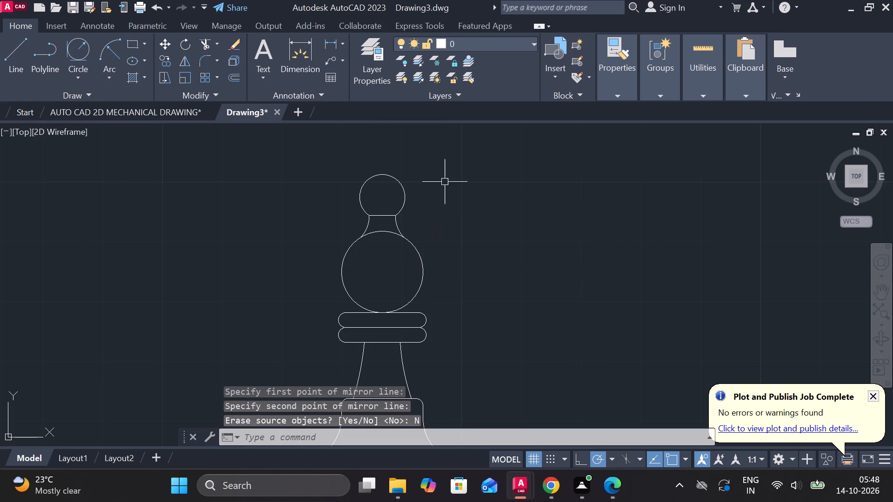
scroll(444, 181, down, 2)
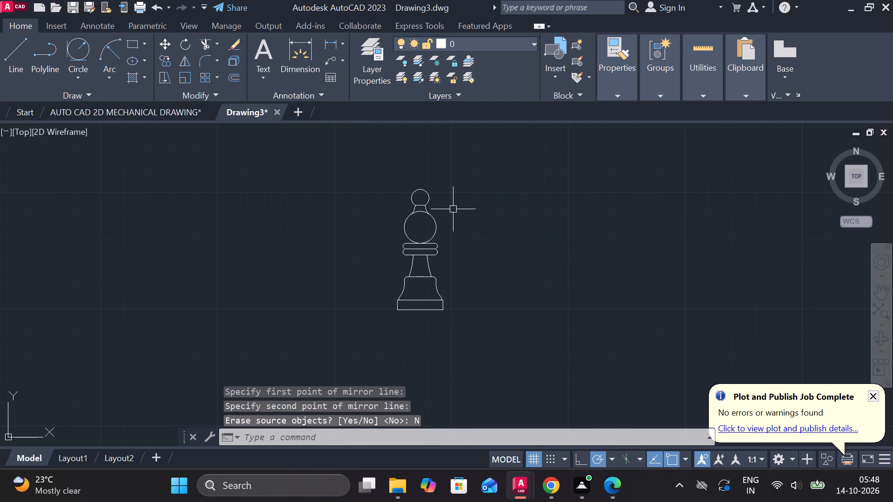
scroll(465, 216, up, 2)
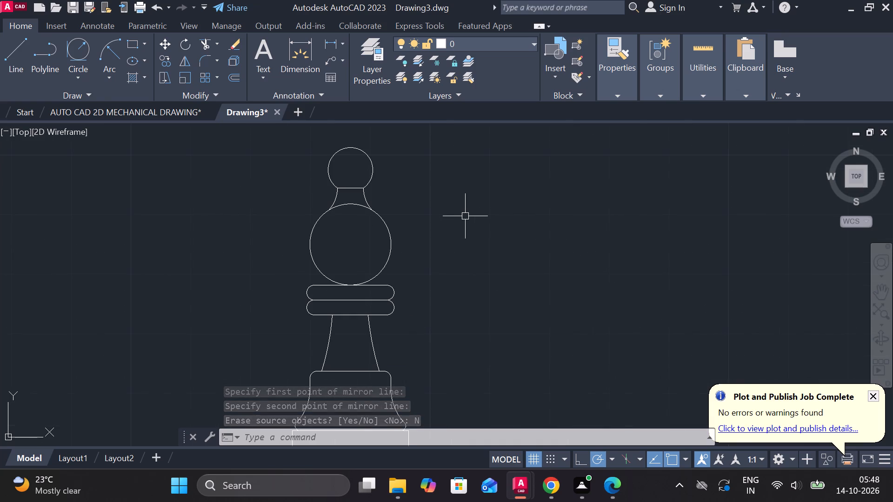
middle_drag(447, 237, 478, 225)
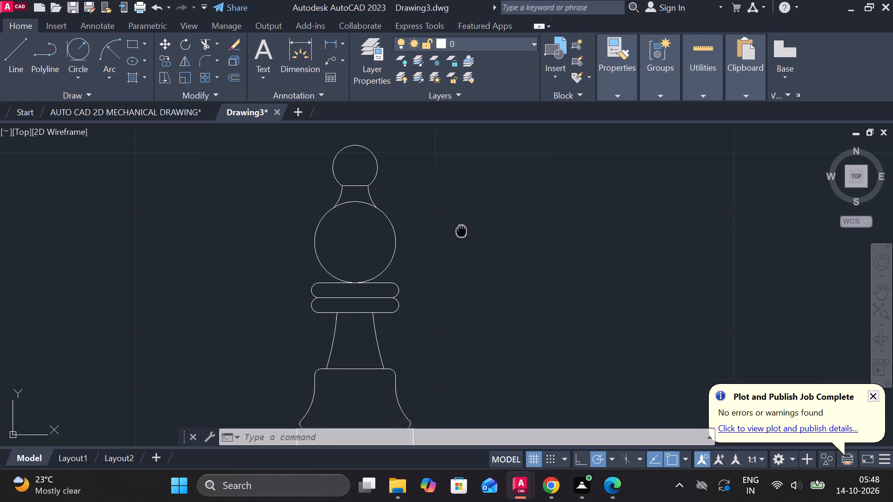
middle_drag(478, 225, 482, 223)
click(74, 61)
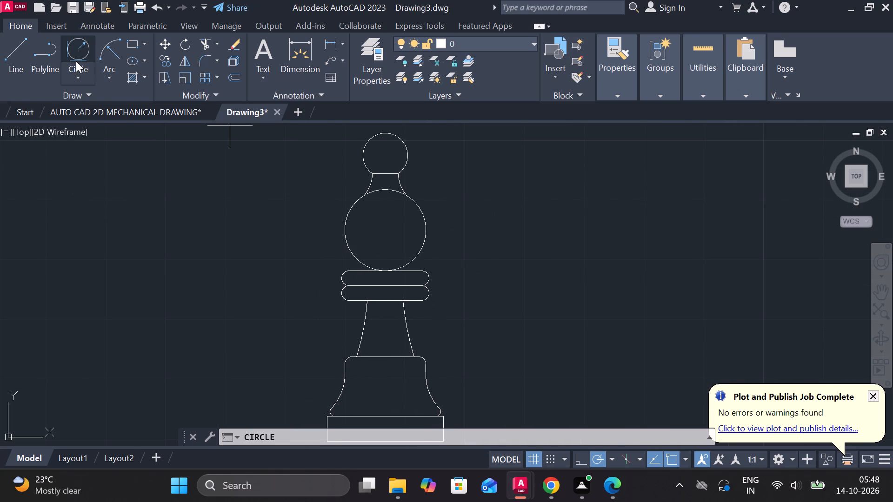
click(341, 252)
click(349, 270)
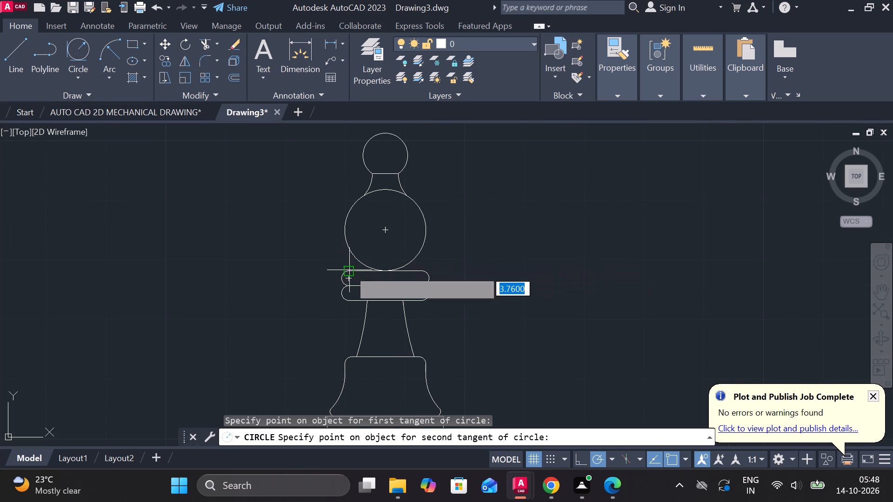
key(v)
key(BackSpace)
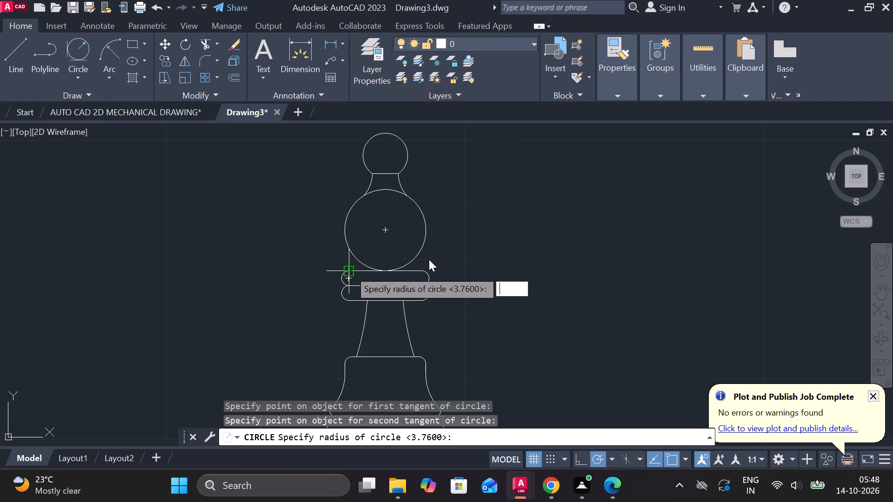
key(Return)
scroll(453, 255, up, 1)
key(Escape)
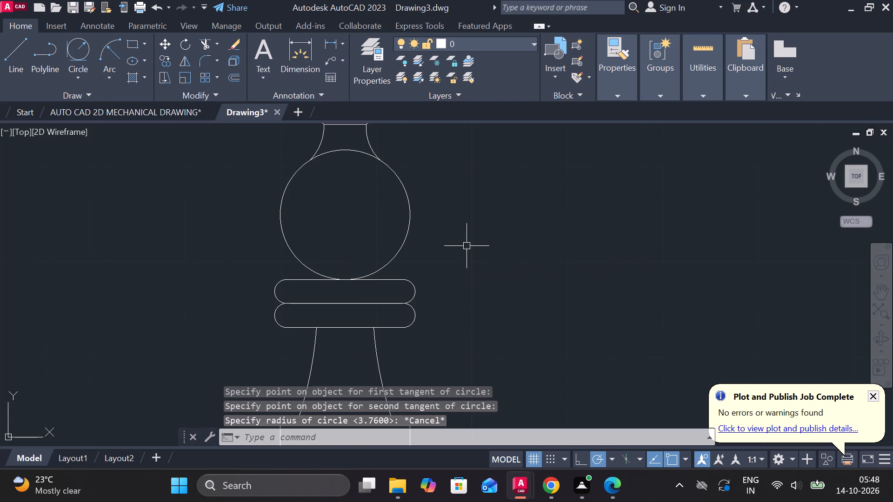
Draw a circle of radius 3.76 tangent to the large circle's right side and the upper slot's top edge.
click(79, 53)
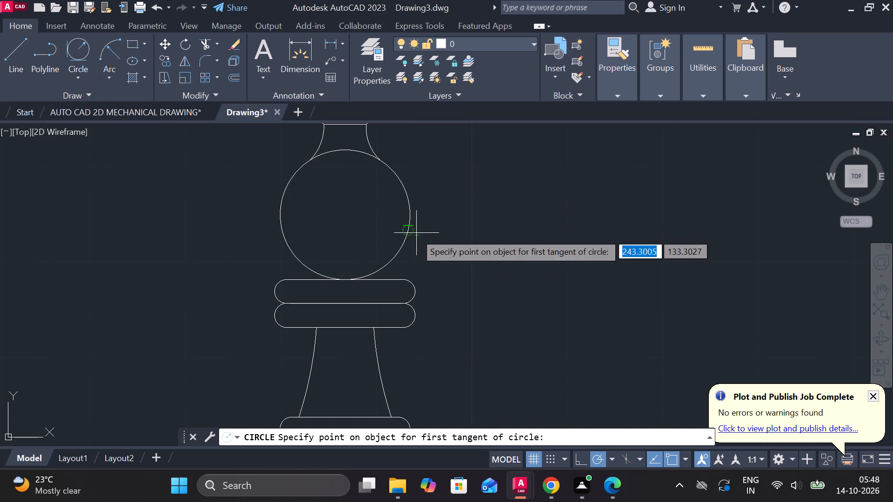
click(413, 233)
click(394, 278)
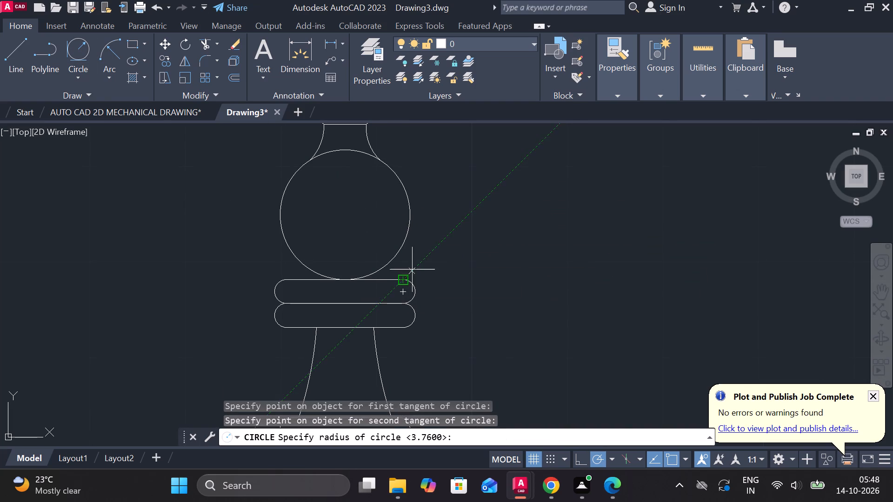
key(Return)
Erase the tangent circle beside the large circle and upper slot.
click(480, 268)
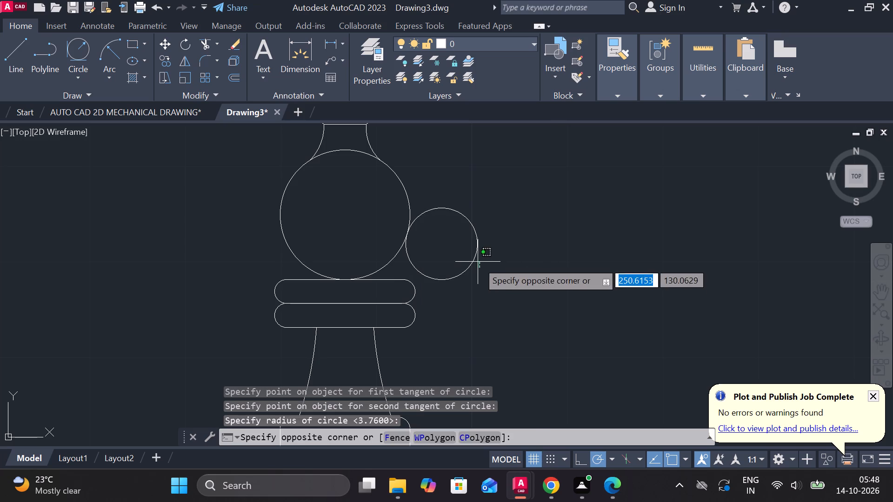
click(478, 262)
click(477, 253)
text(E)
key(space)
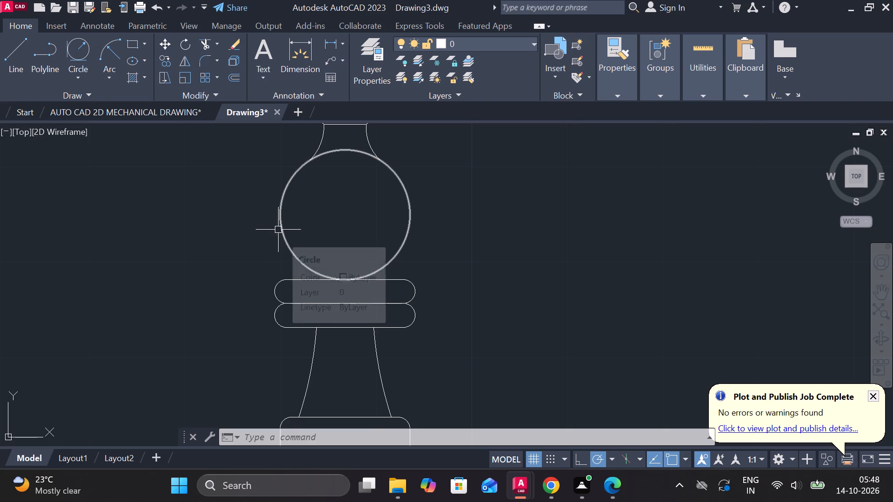
Move the head, consisting of the top circle, flat line, neck arcs and large circle, straight down to slightly overlap the upper slot.
scroll(378, 211, down, 2)
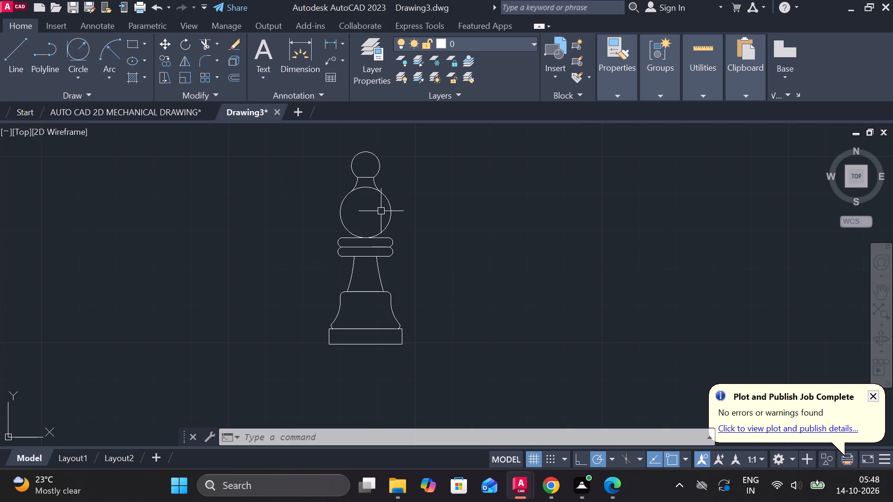
scroll(408, 210, down, 1)
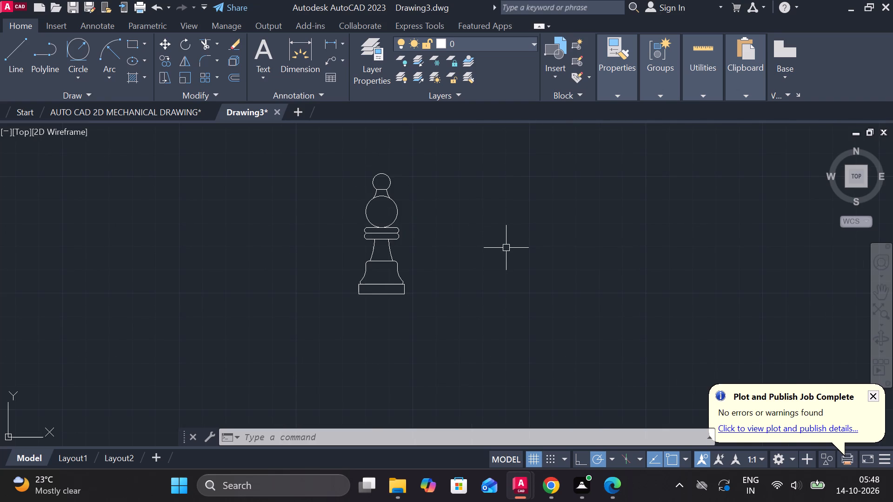
scroll(445, 231, up, 1)
middle_drag(451, 232, 523, 303)
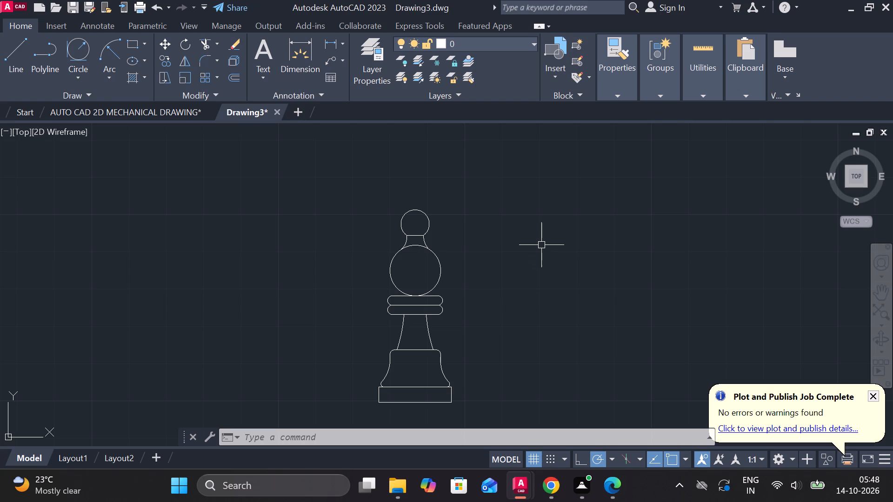
click(455, 261)
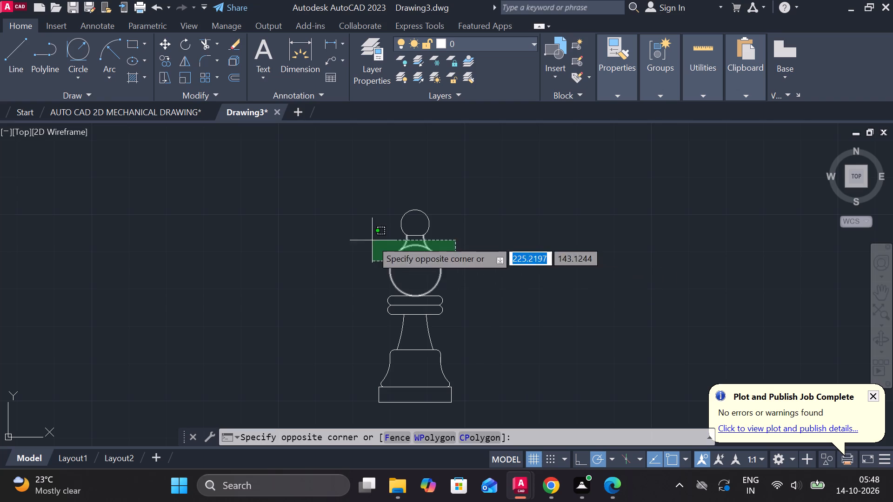
click(361, 198)
key(m)
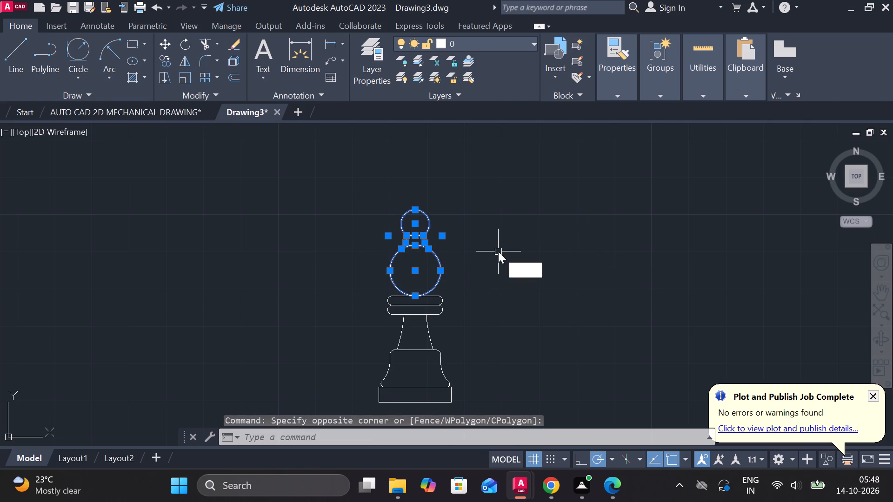
key(Return)
click(419, 270)
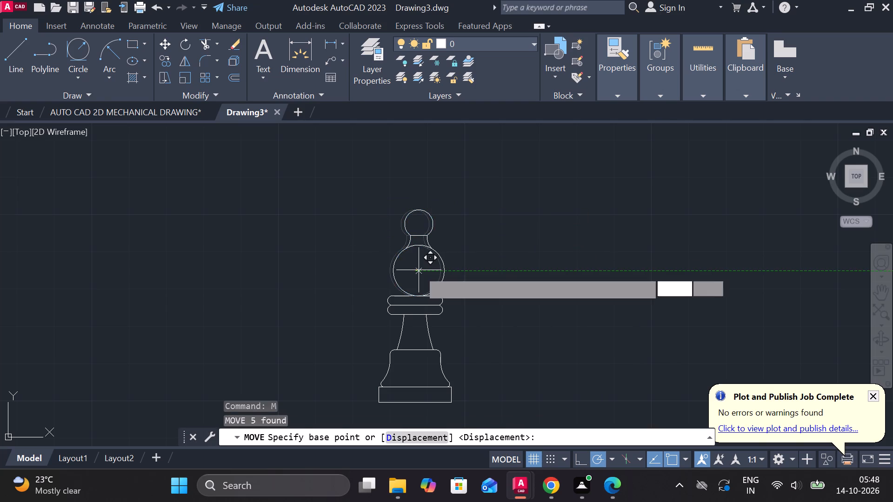
scroll(419, 270, up, 2)
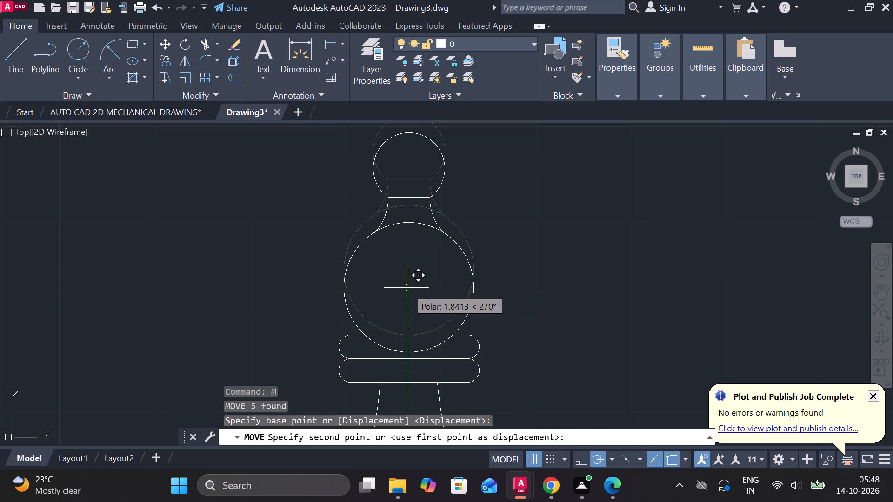
click(407, 284)
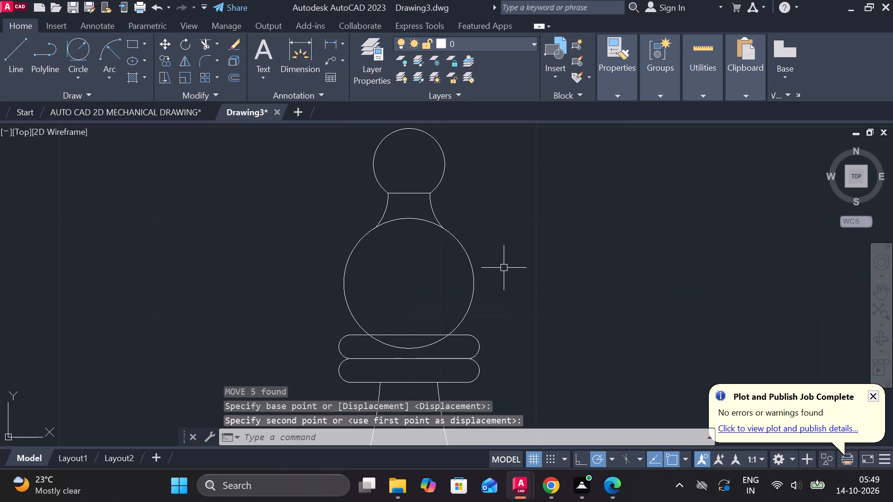
key(Escape)
Trim the part of the large circle that lies below the upper slot's top edge.
text(TR)
key(space)
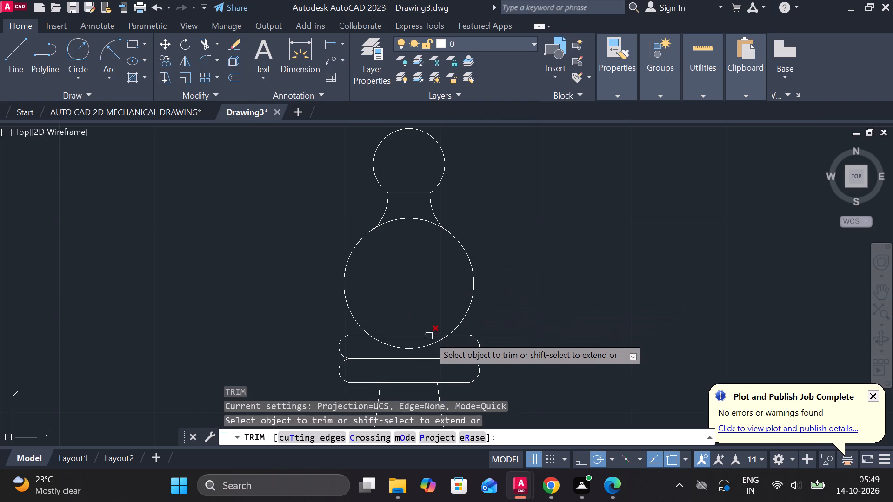
click(429, 341)
scroll(505, 291, down, 2)
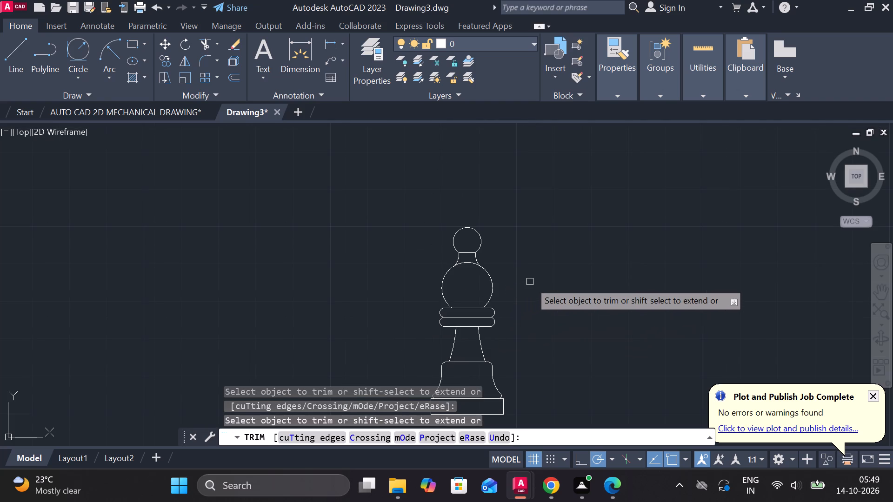
middle_drag(530, 282, 523, 210)
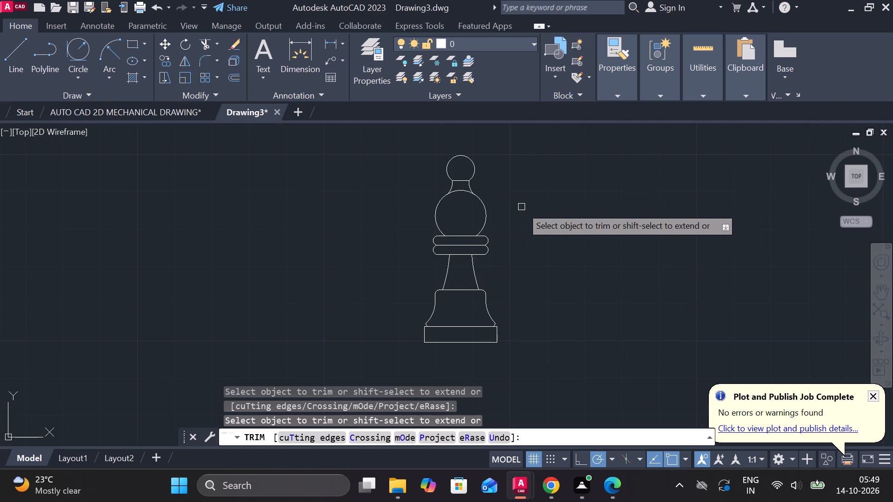
key(Escape)
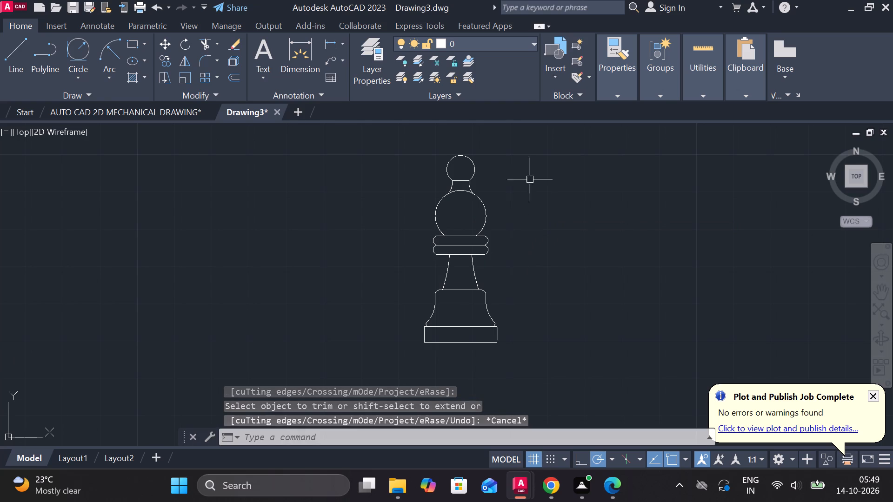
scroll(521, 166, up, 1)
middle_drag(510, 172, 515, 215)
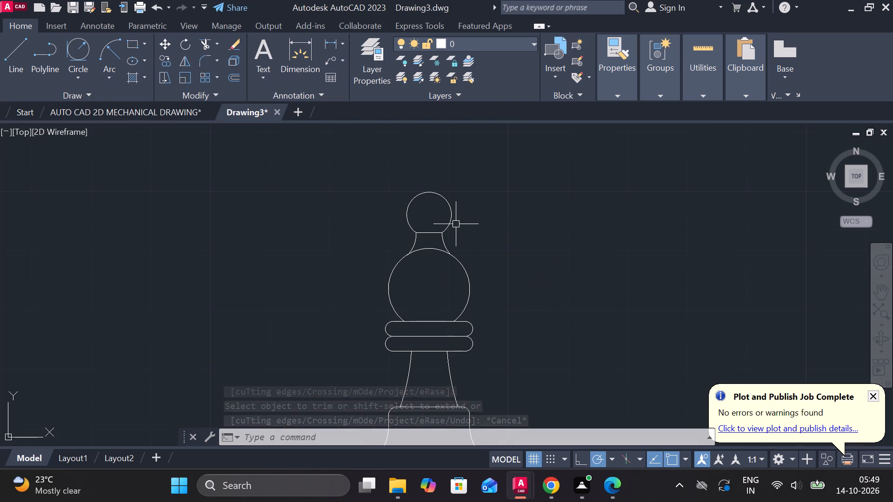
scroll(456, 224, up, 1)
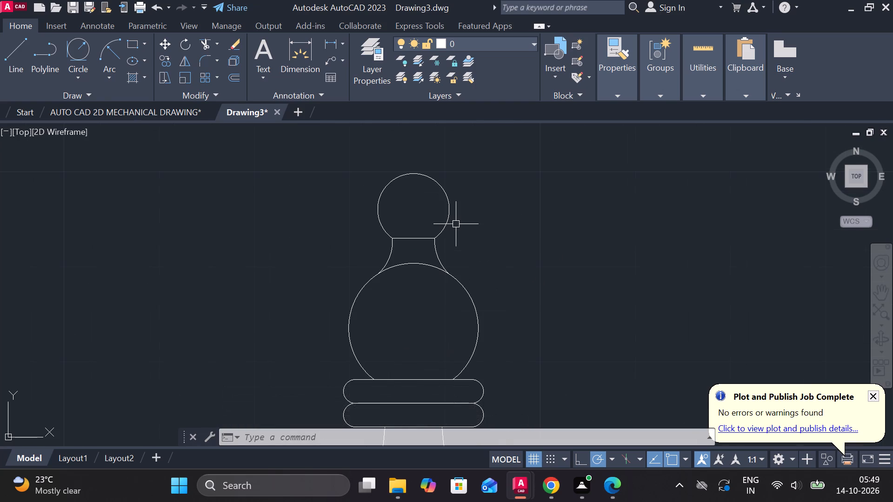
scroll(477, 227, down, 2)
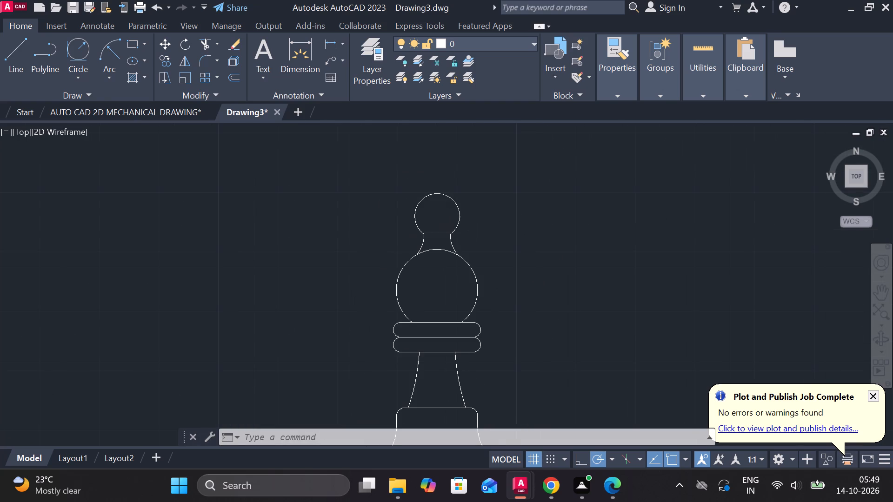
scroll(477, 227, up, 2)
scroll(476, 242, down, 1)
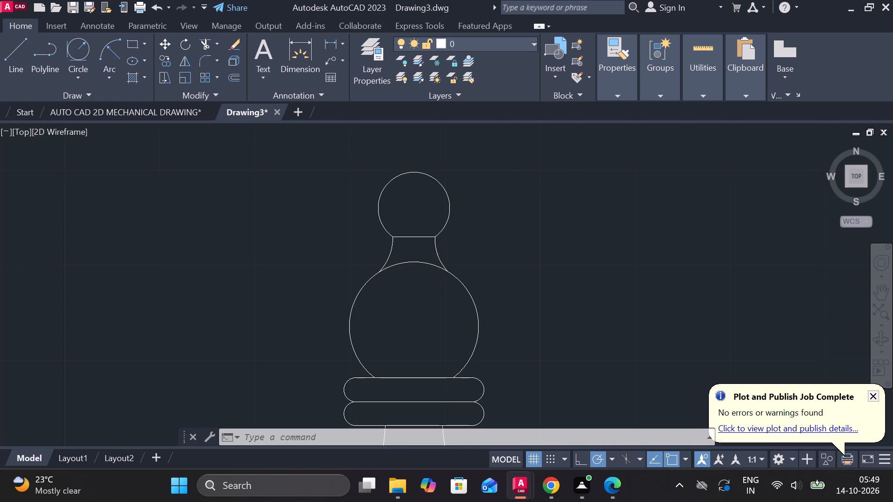
Offset the upper slot's top edge line upward by 16.25 so it crosses the head's top circle.
scroll(476, 242, down, 1)
click(455, 294)
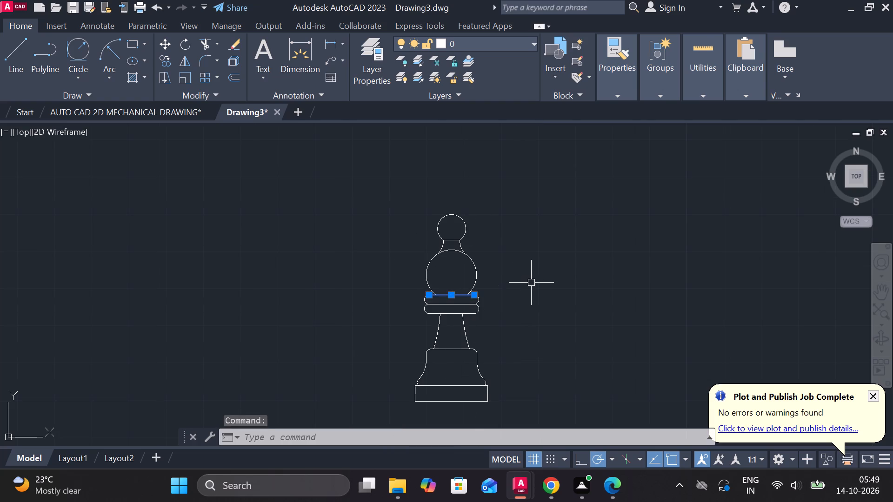
key(o)
key(Return)
key(Return)
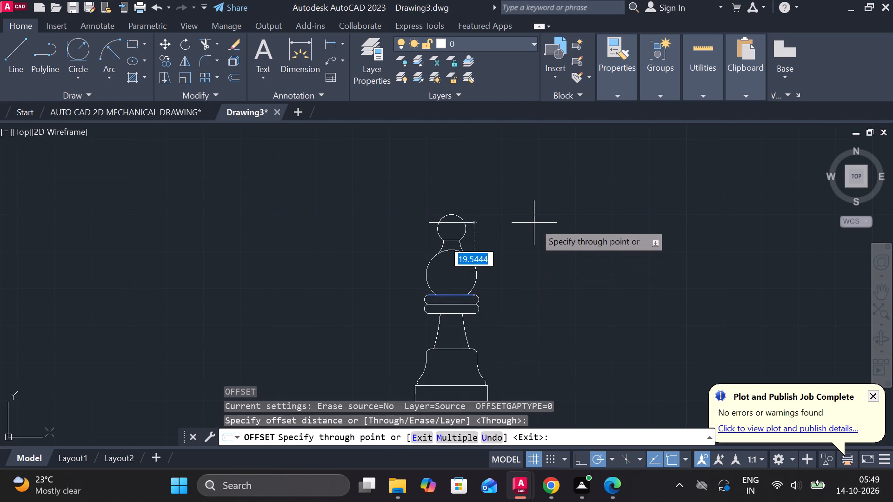
text(16.)
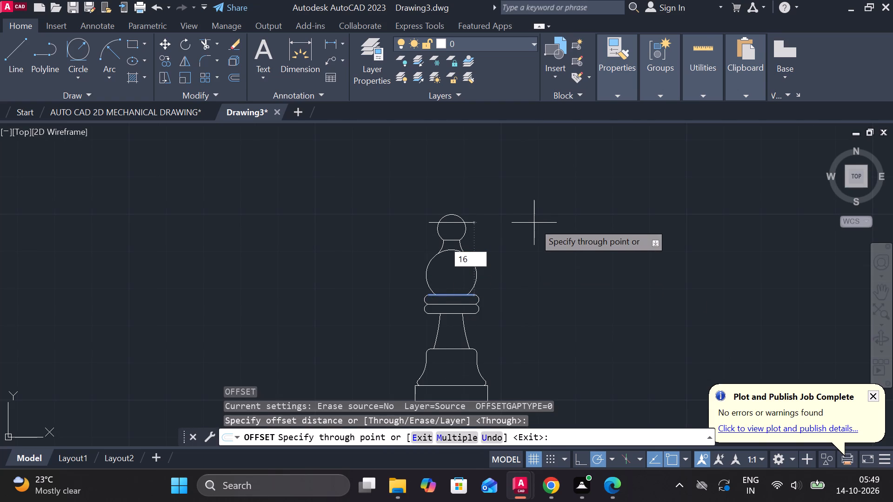
text(25)
key(space)
scroll(478, 235, up, 1)
key(Escape)
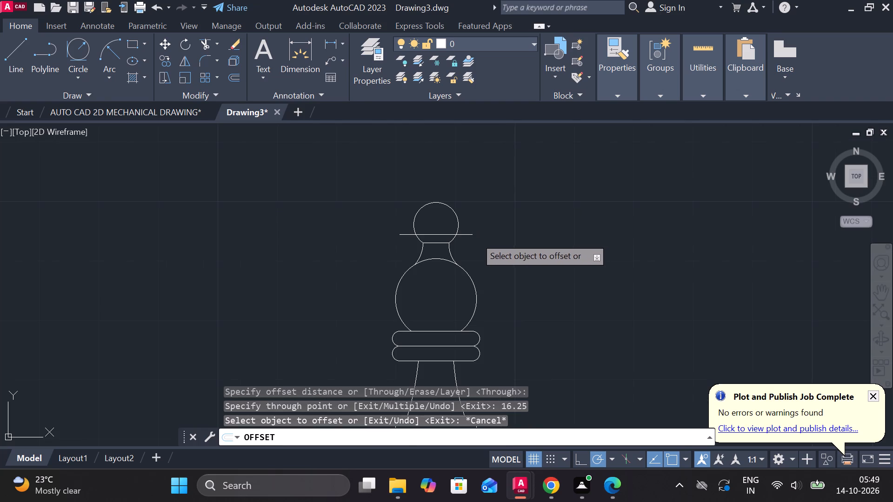
Erase the two neck arcs between the top circle and the large circle.
scroll(463, 255, up, 2)
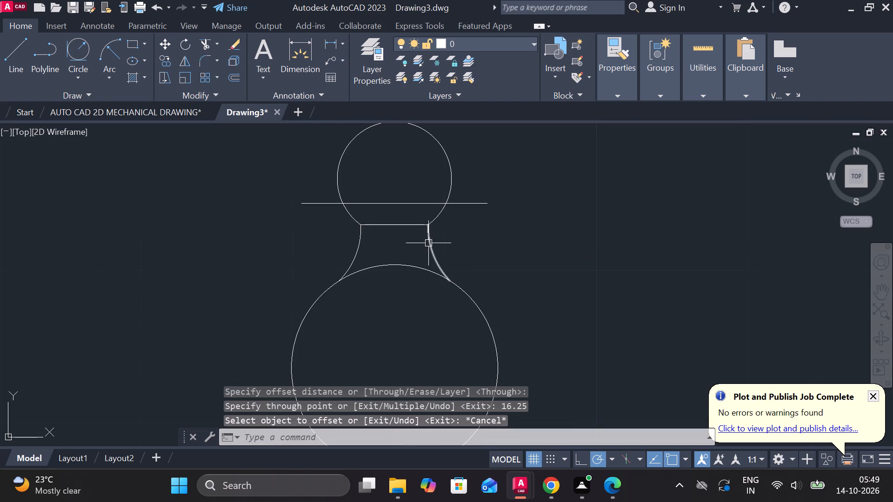
click(428, 243)
click(356, 247)
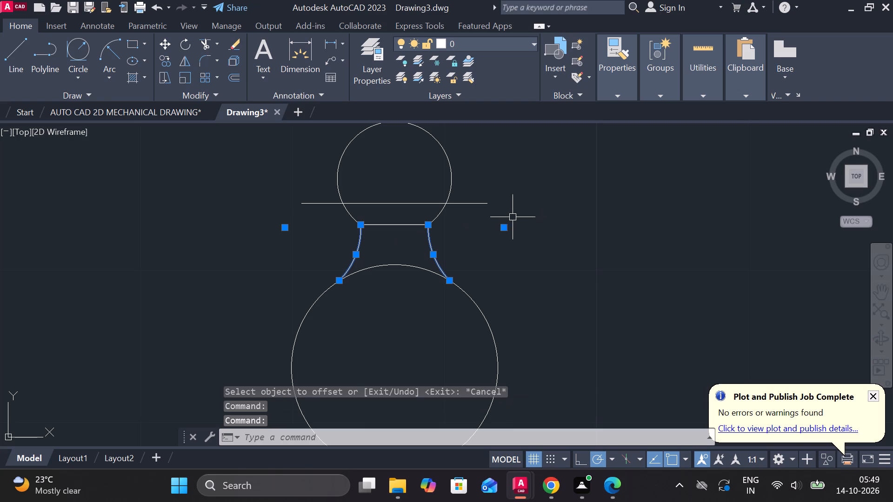
text(E)
key(space)
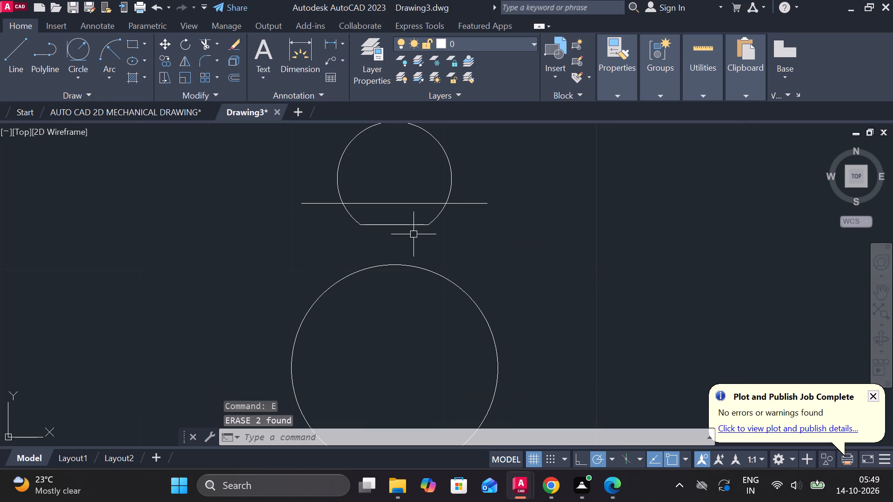
Move the top circle and its flat line up, from the flat line's midpoint to the offset line's midpoint.
click(402, 227)
click(446, 161)
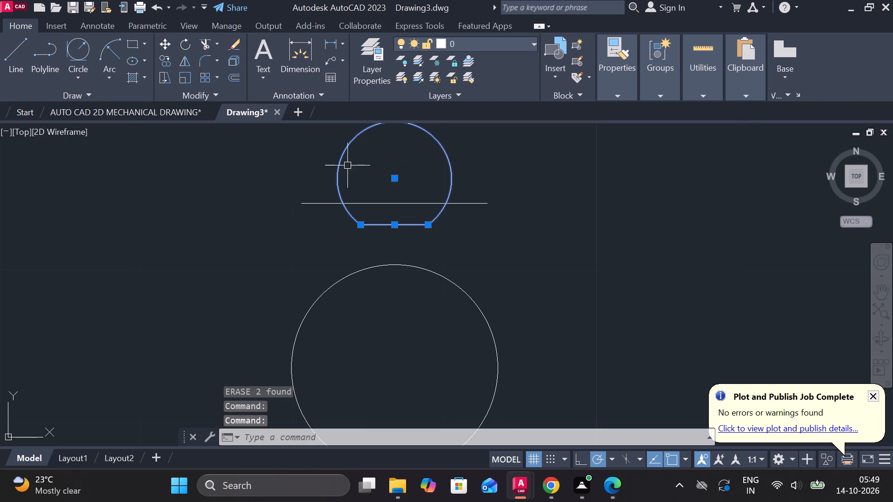
key(m)
key(Return)
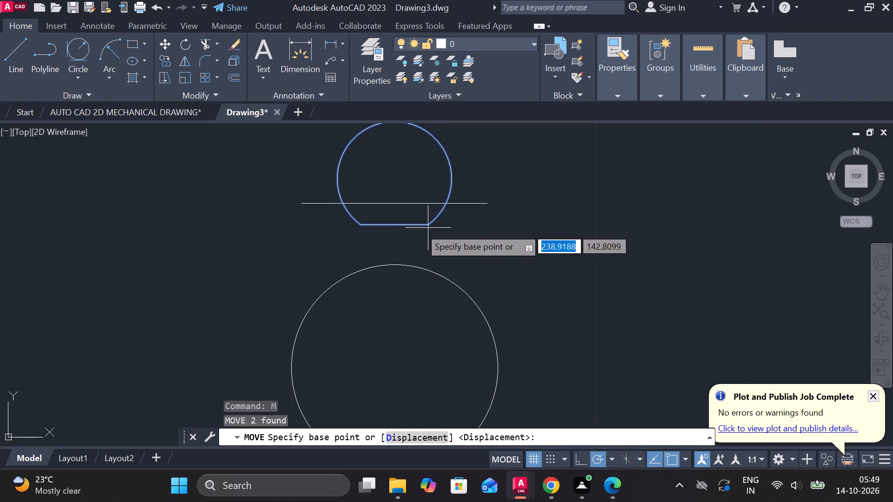
click(393, 225)
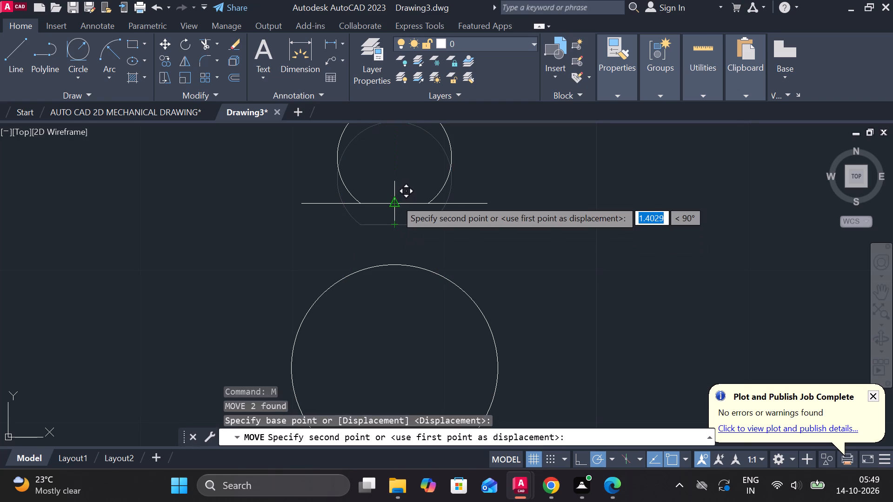
double_click(396, 199)
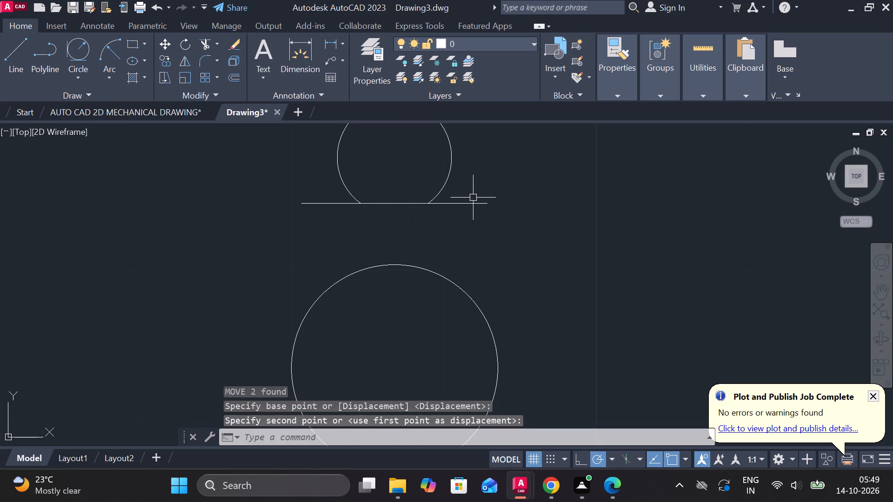
Trim both ends of the offset line that extend beyond the top circle's flat bottom.
scroll(474, 198, down, 2)
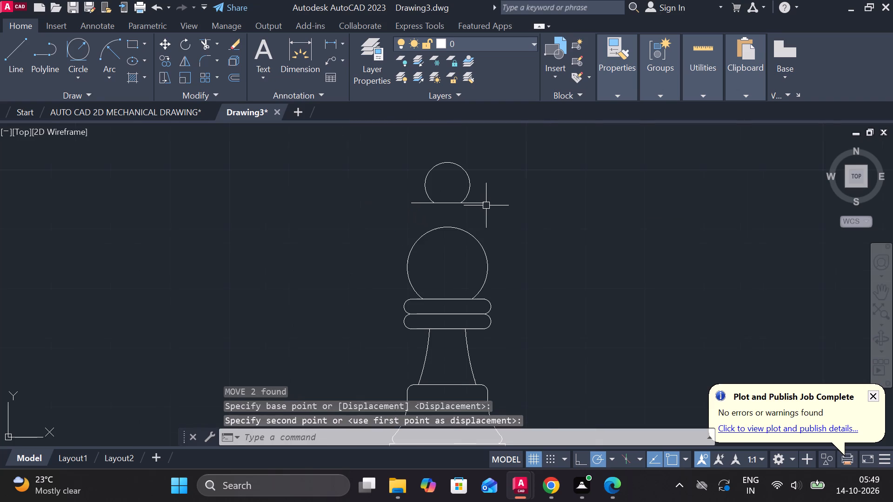
scroll(541, 211, down, 1)
scroll(538, 218, up, 2)
middle_drag(511, 214, 513, 214)
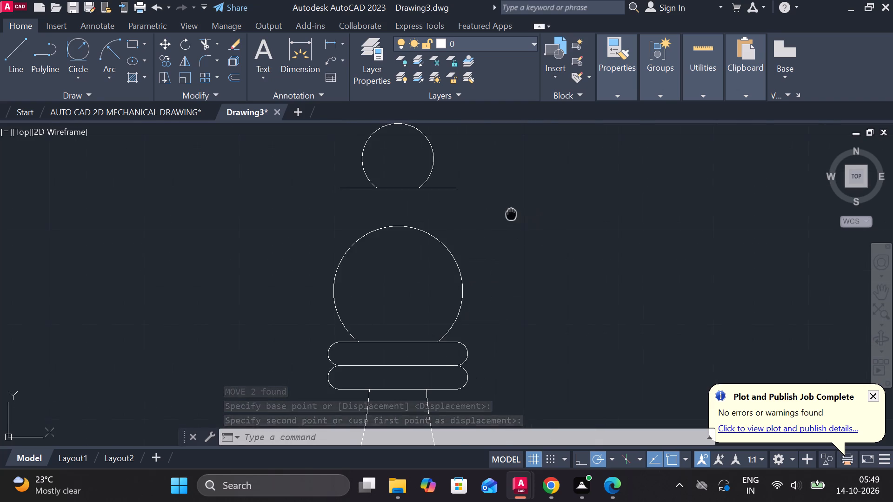
middle_drag(513, 214, 541, 230)
text(TR)
key(space)
click(472, 207)
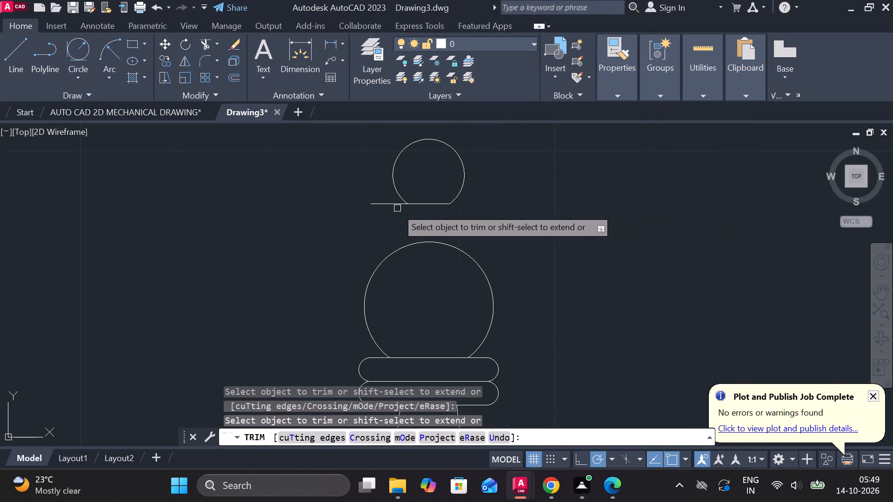
click(395, 207)
key(Escape)
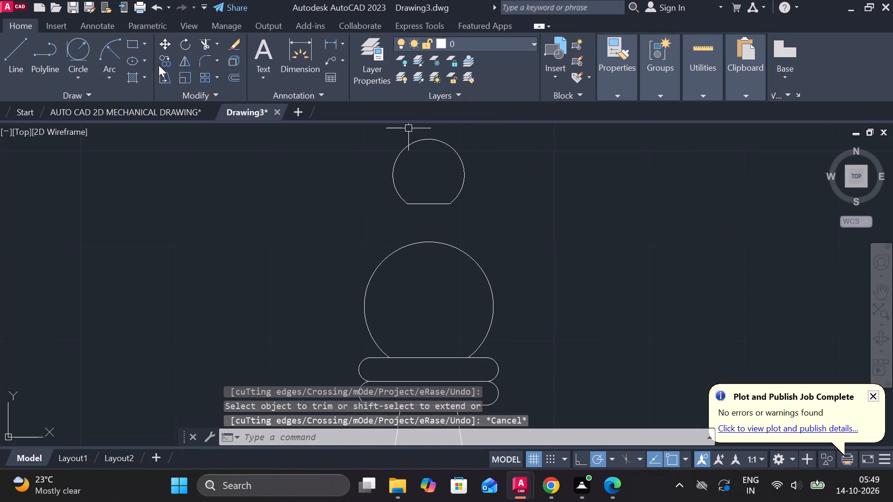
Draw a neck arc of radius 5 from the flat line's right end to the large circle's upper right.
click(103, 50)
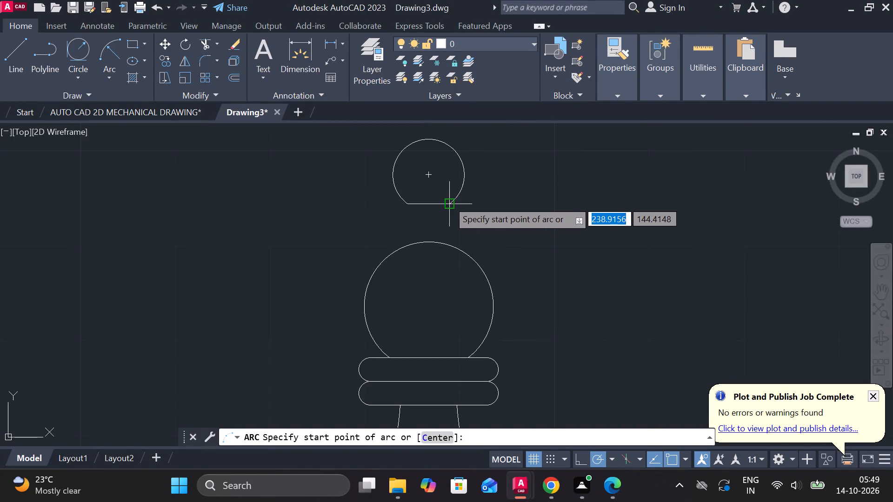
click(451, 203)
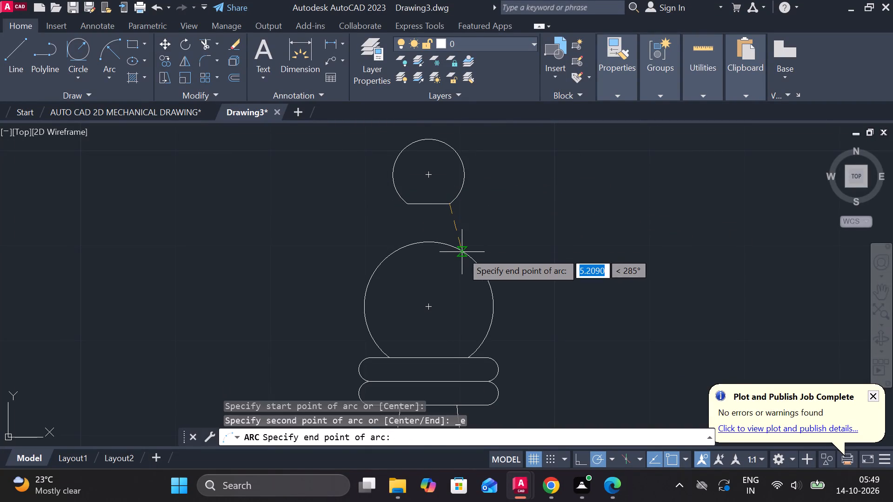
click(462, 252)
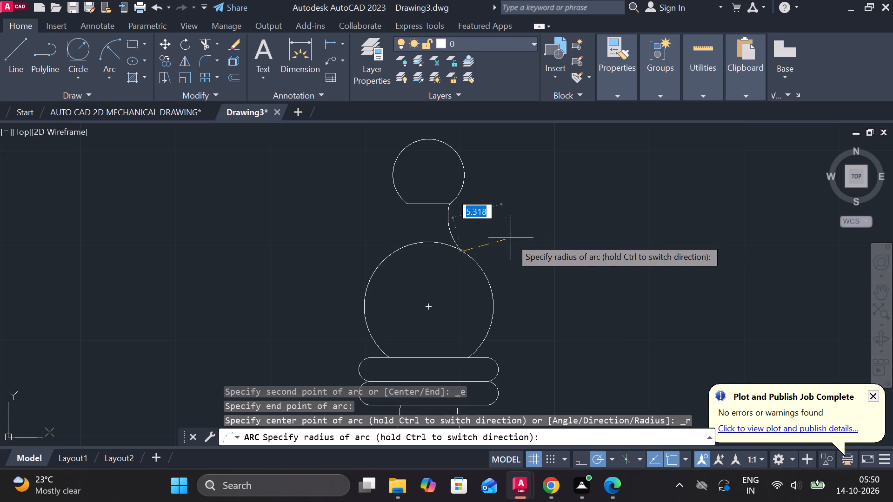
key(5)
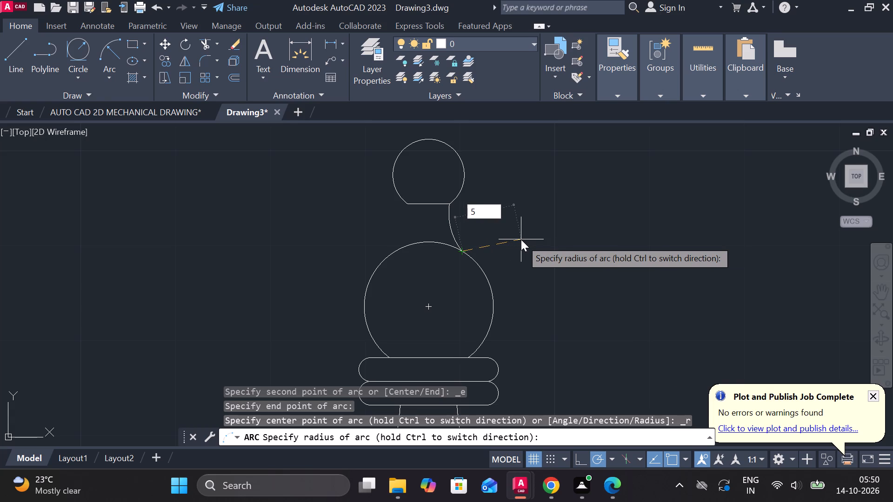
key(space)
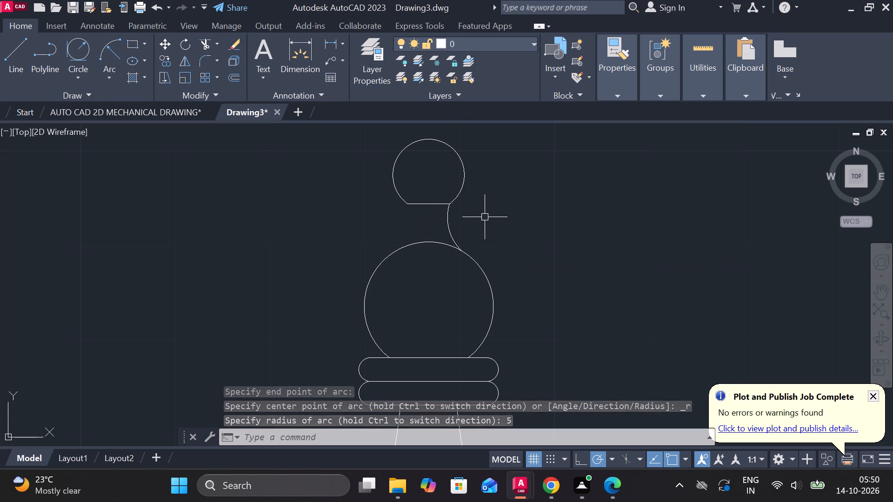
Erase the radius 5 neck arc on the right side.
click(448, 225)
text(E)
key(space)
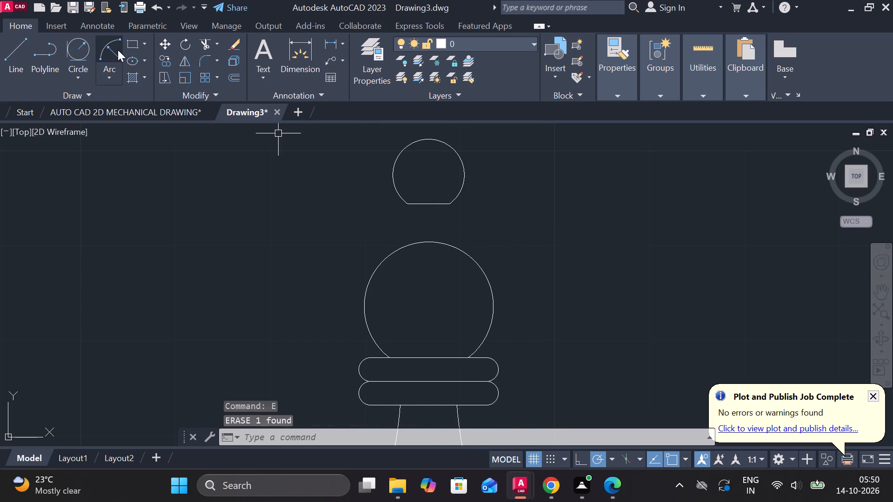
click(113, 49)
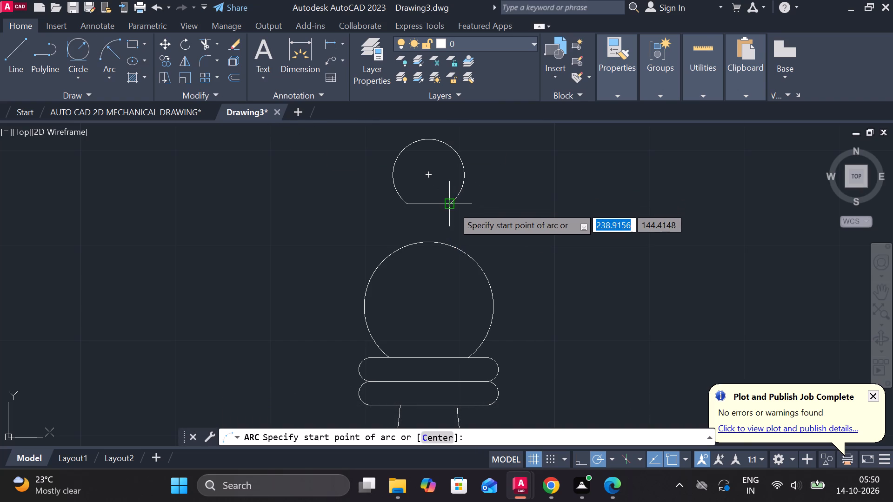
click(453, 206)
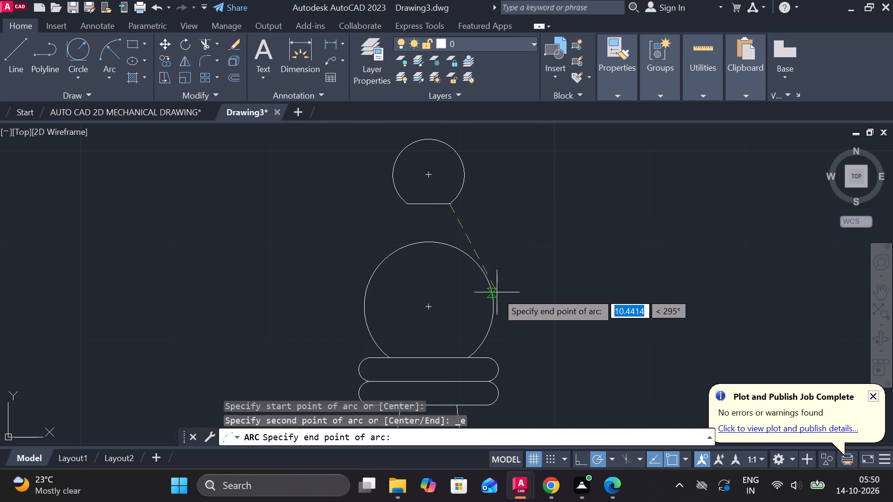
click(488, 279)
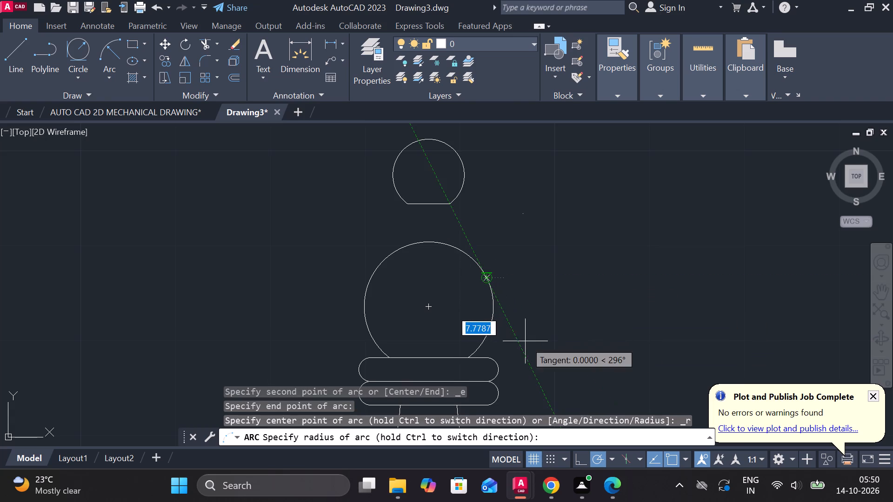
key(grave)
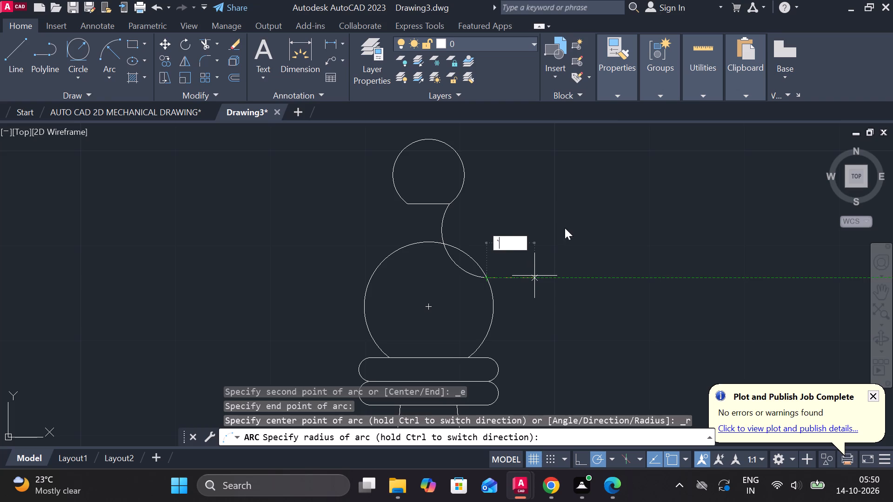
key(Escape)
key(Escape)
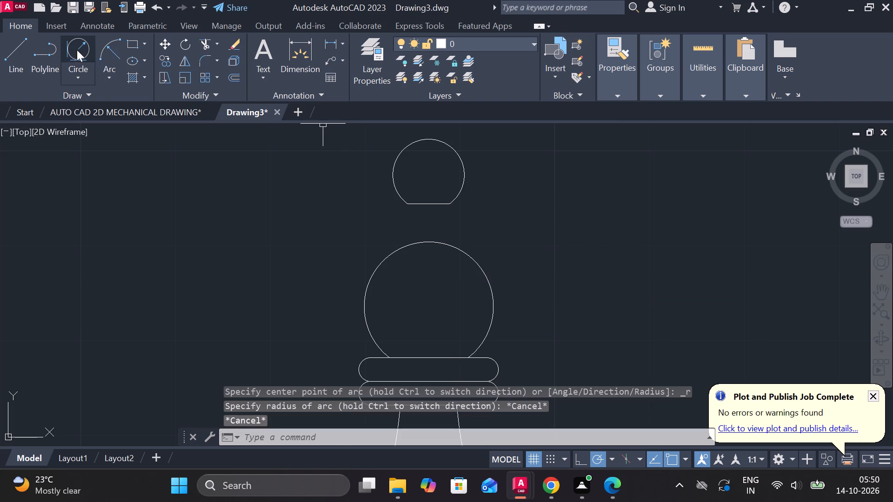
Draw a circle tangent to the right sides of the top circle and large circle, picking two points across the neck gap for its radius.
click(70, 50)
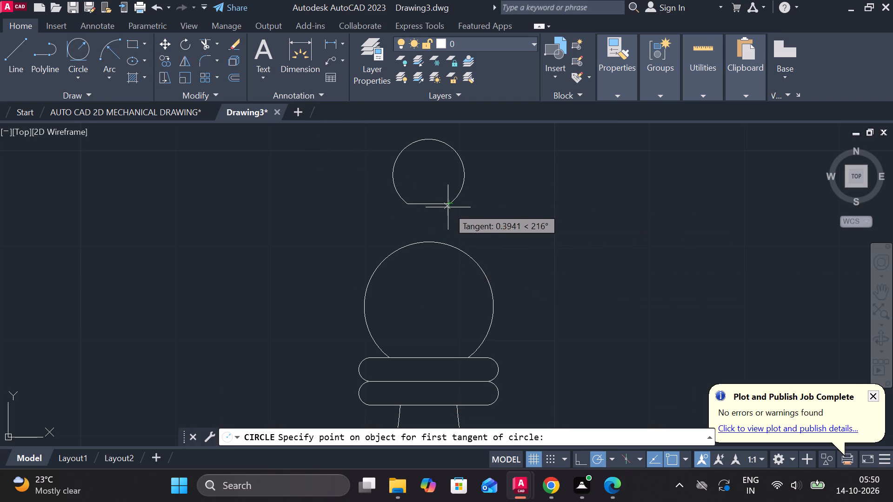
click(452, 205)
click(470, 252)
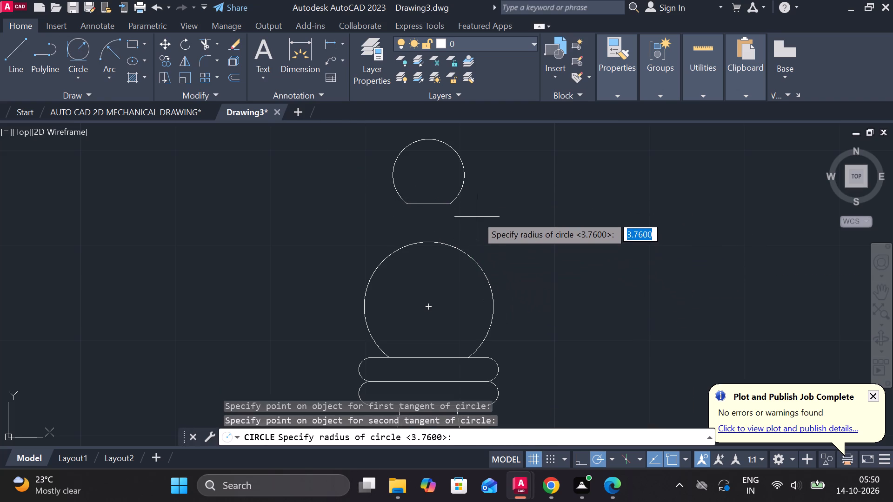
click(451, 209)
click(474, 256)
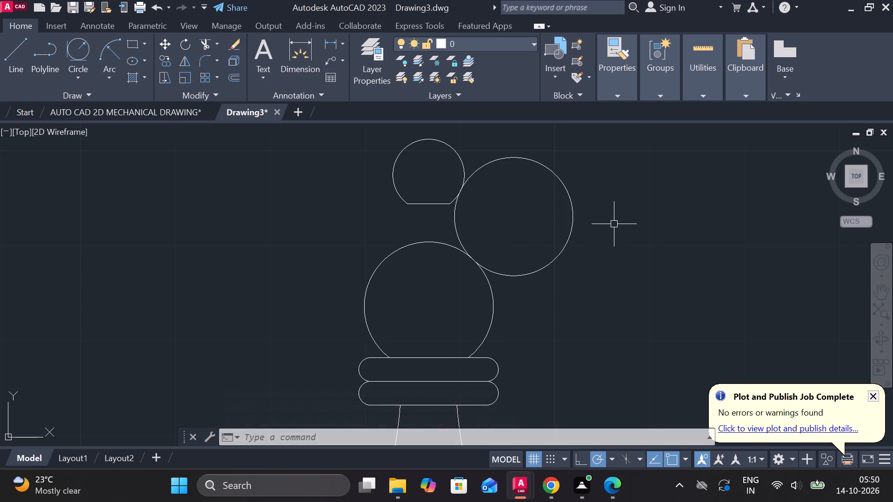
Trim the outer part of the tangent circle, leaving only the right neck arc between the two head circles.
text(TR)
key(space)
click(575, 228)
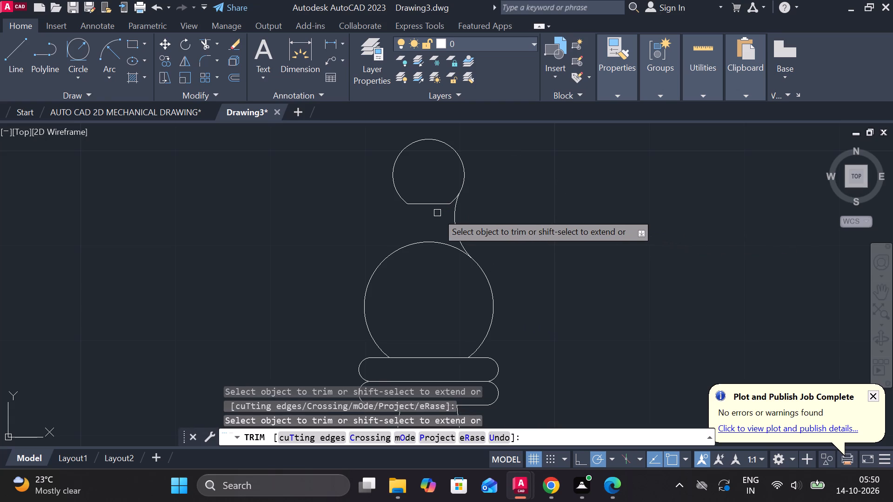
Erase the right neck arc between the two head circles.
key(Escape)
click(455, 215)
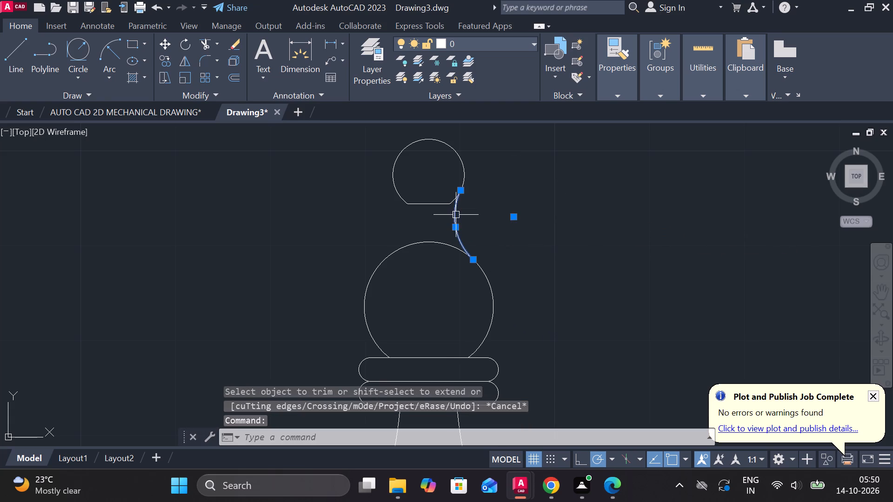
text(E)
key(space)
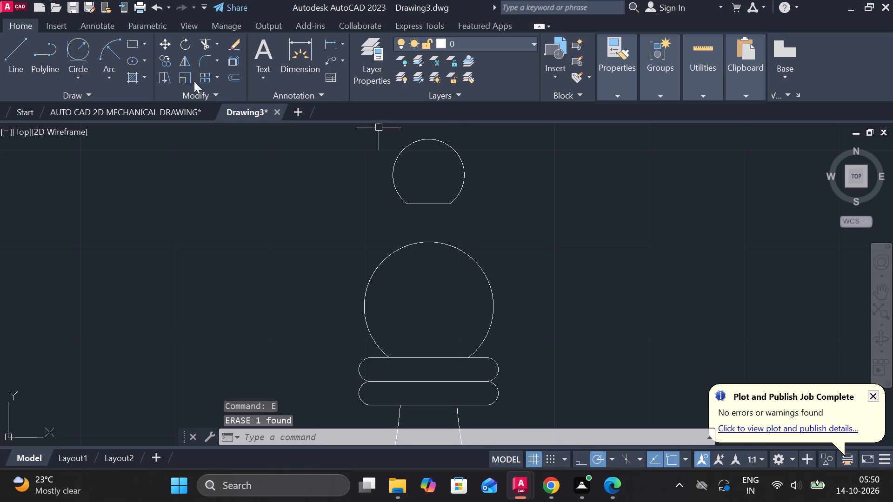
Draw a start-end-radius arc of radius about 18.5 from the flat line's right end to the large circle's upper right.
click(115, 49)
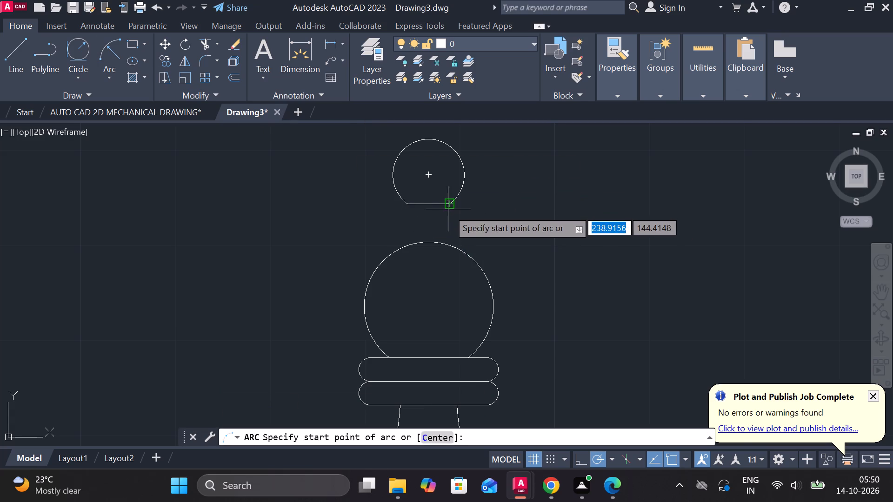
click(448, 209)
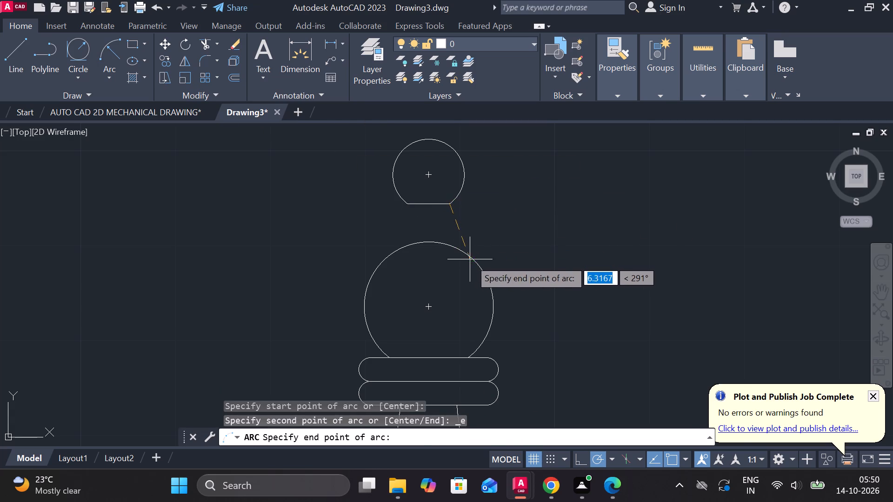
double_click(469, 259)
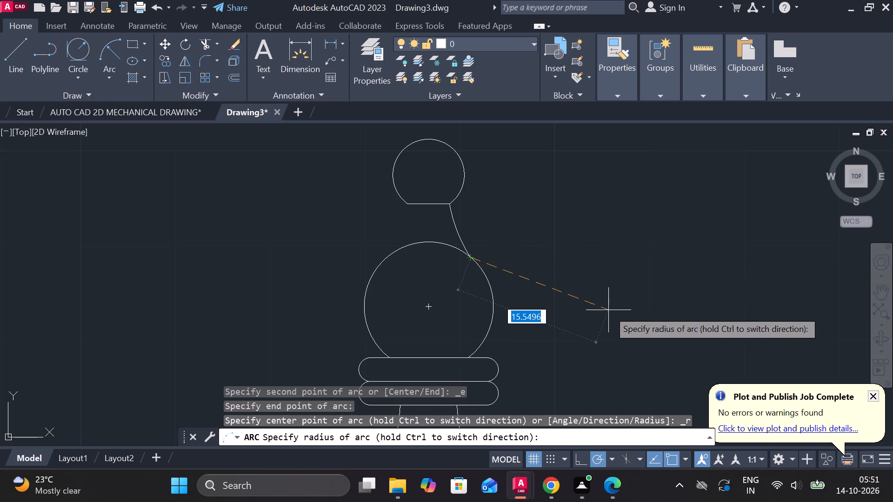
click(646, 258)
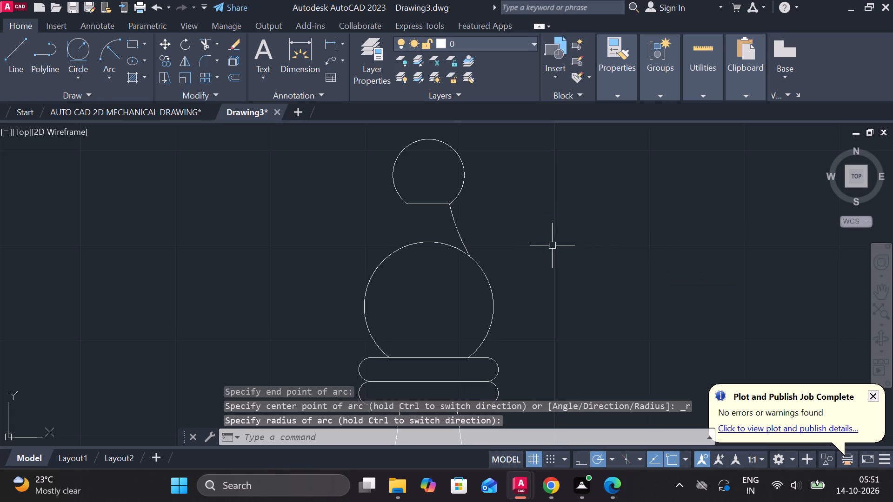
Mirror the right neck arc about the vertical centreline through the two head circles, keeping the original.
double_click(460, 235)
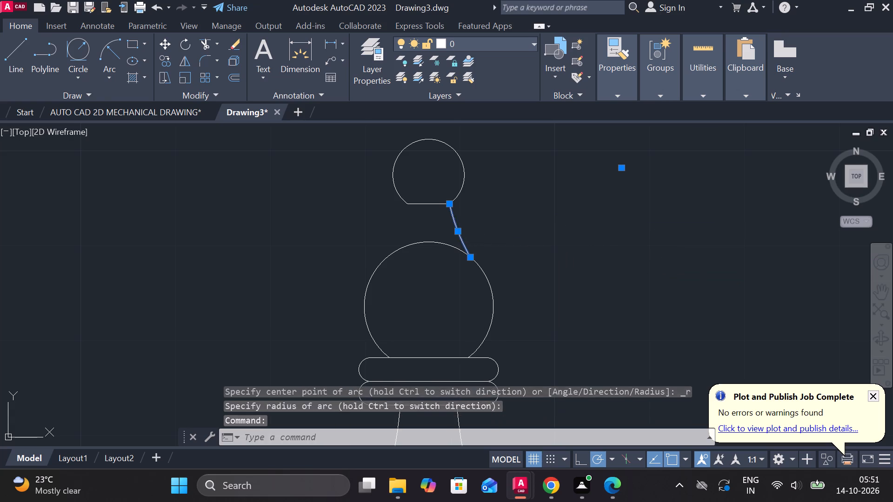
text(MI)
key(Return)
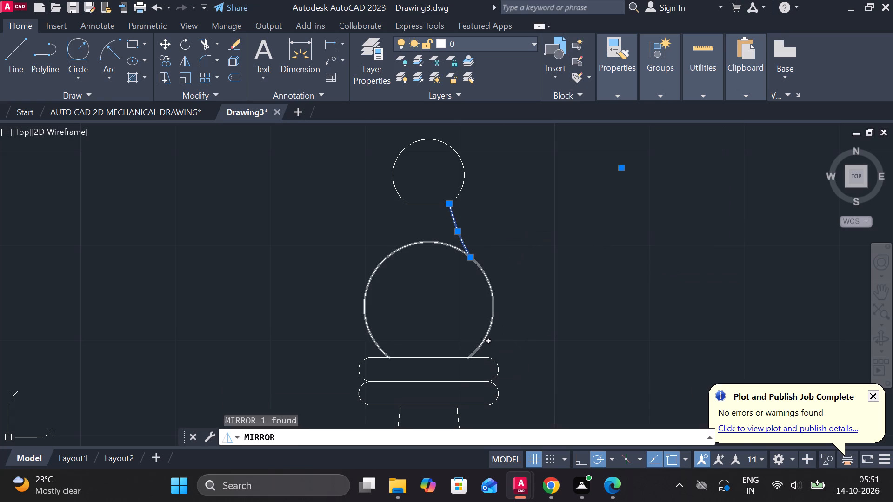
double_click(427, 306)
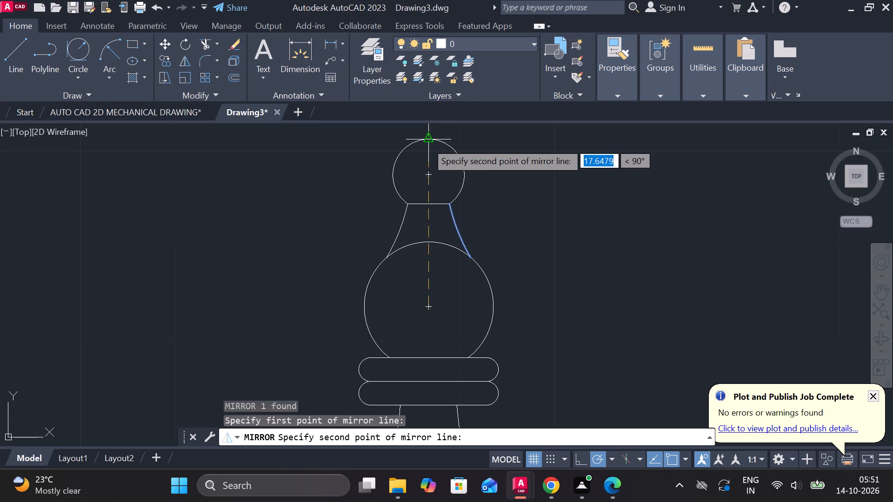
click(425, 173)
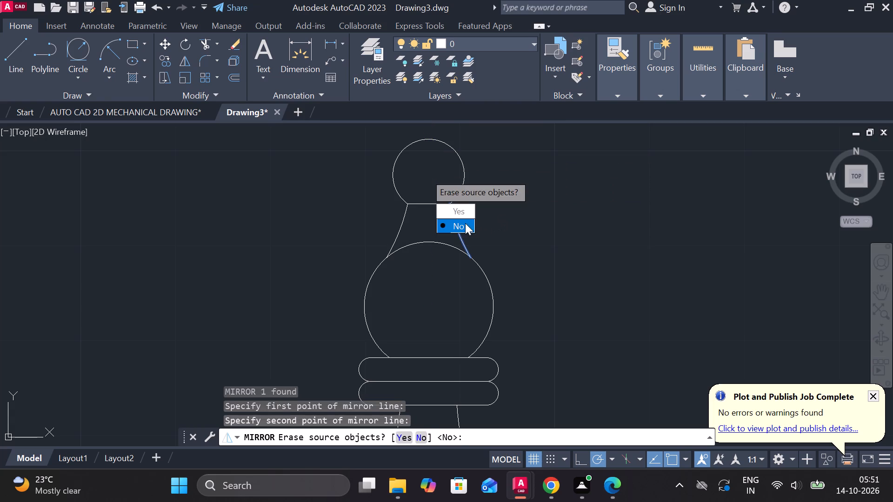
drag(465, 223, 425, 173)
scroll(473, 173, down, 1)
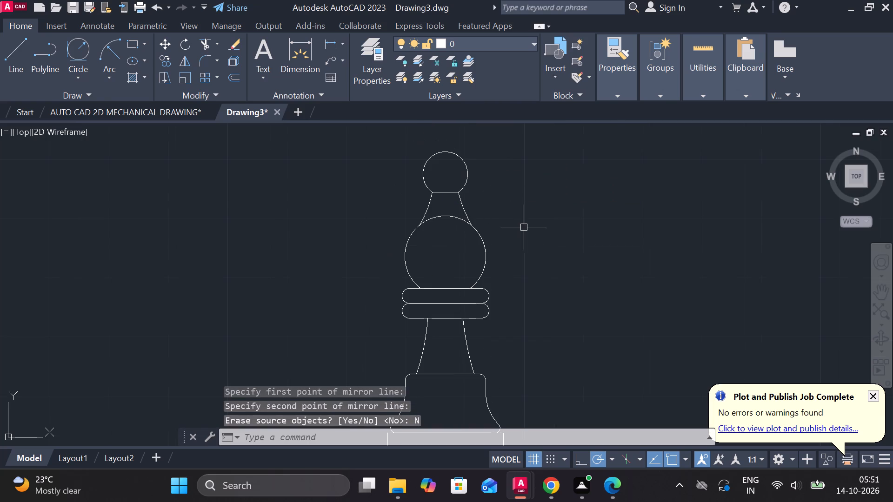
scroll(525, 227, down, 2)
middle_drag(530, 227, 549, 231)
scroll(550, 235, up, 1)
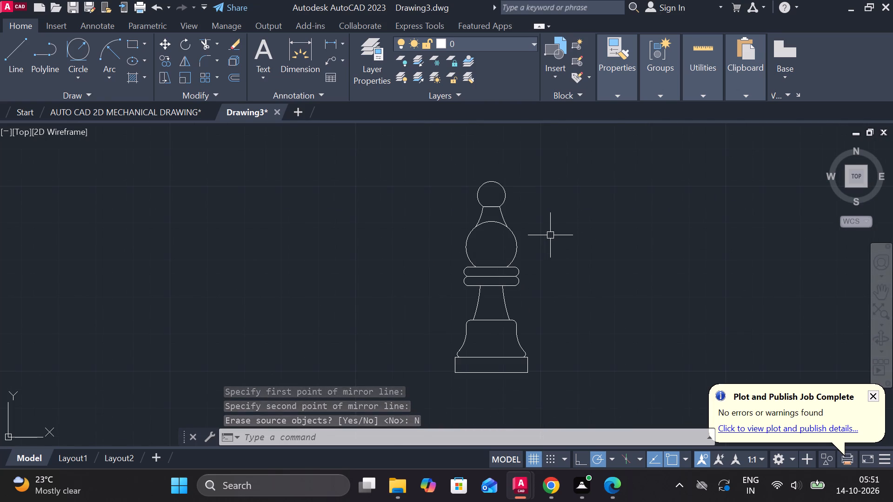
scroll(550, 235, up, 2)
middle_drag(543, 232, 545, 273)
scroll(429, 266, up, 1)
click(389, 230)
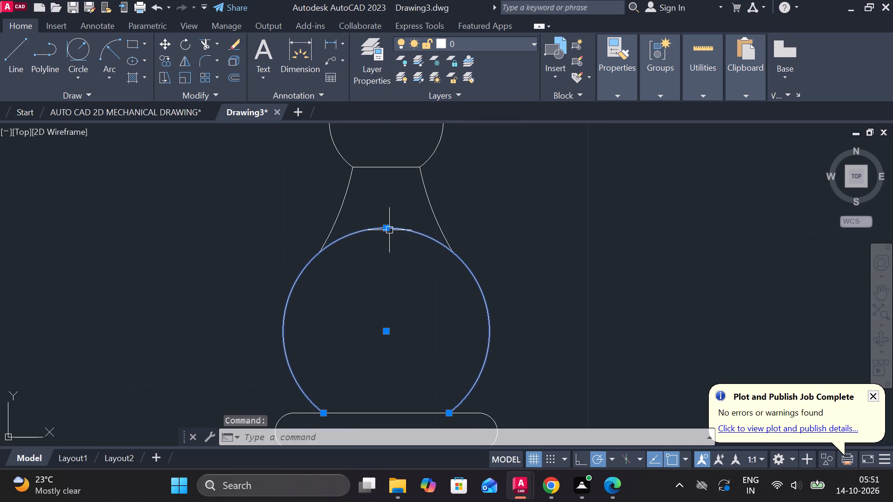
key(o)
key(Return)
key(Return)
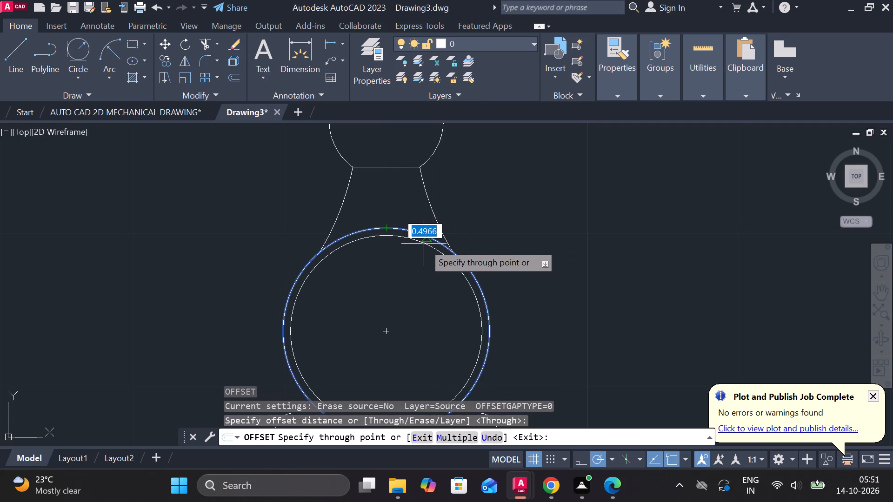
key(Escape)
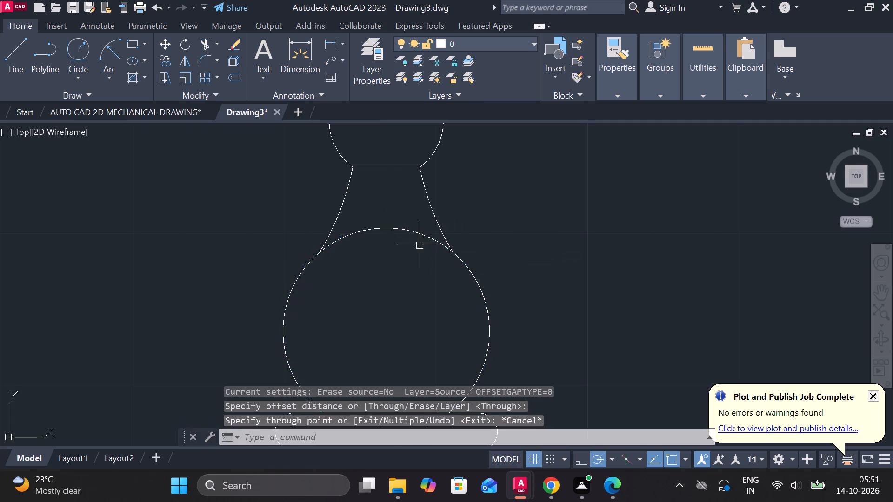
Draw a circle of radius about 7.67 centred slightly below the large head circle's centre.
key(c)
key(space)
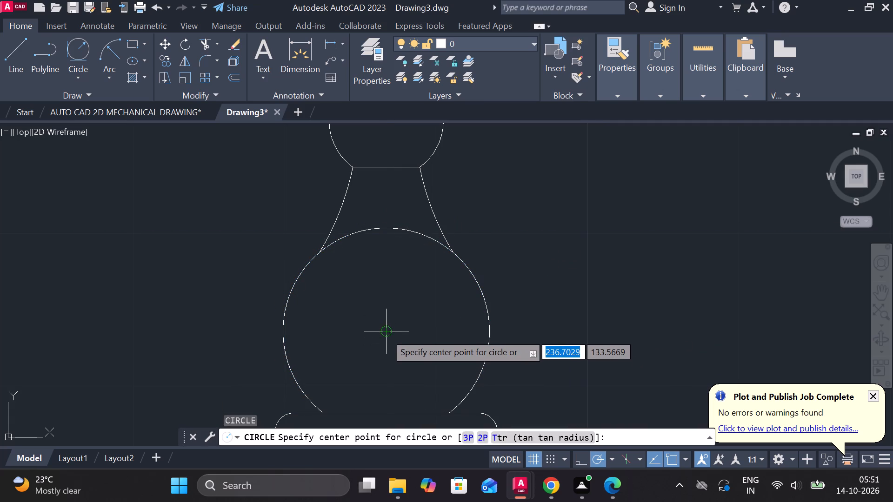
click(386, 350)
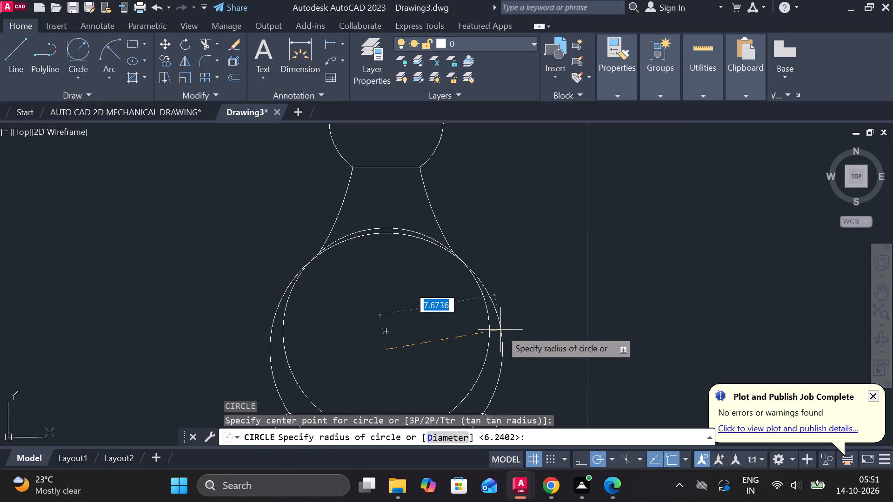
click(500, 330)
key(Escape)
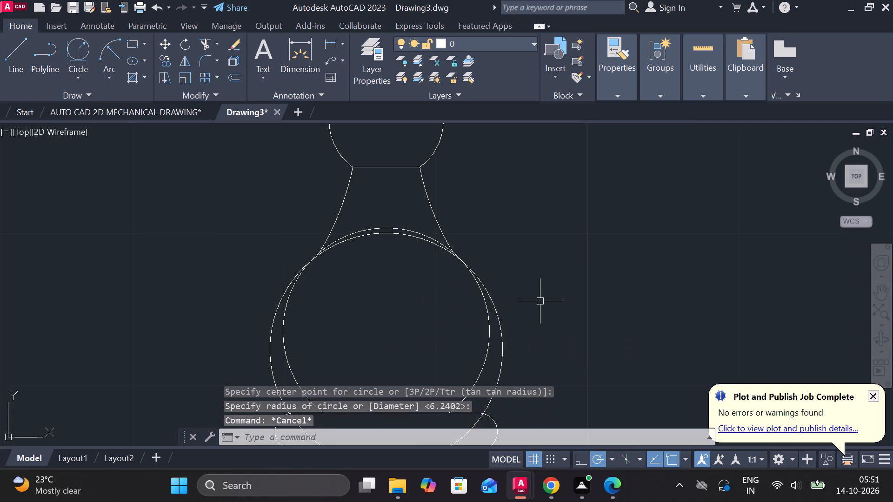
Trim the new circle's two side portions that lie outside the large head circle.
text(TR)
key(space)
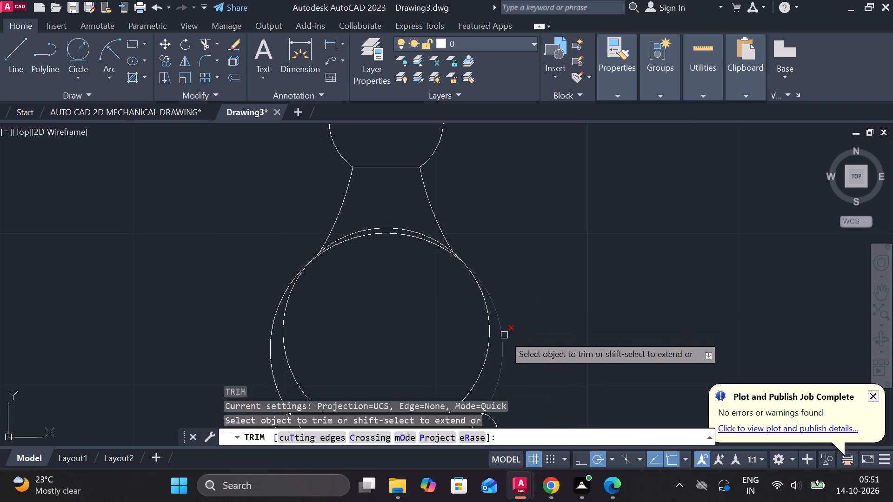
click(504, 335)
click(269, 343)
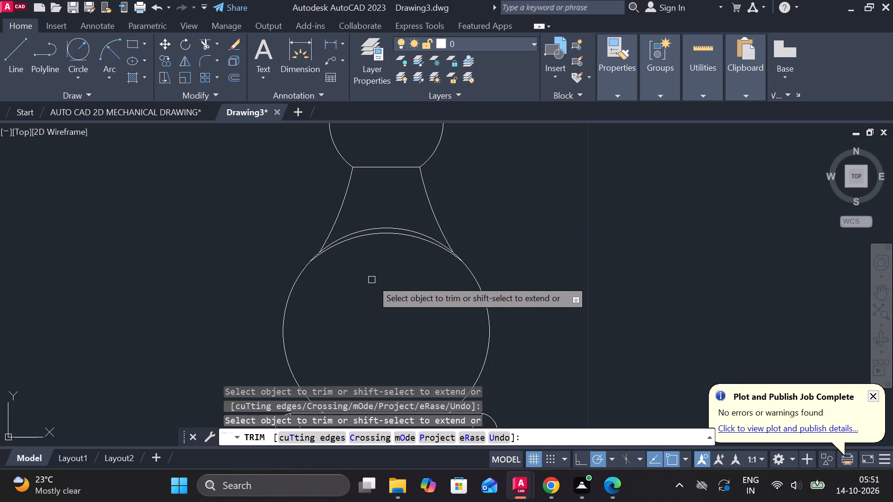
scroll(377, 273, down, 3)
scroll(411, 285, up, 2)
middle_drag(429, 284, 433, 284)
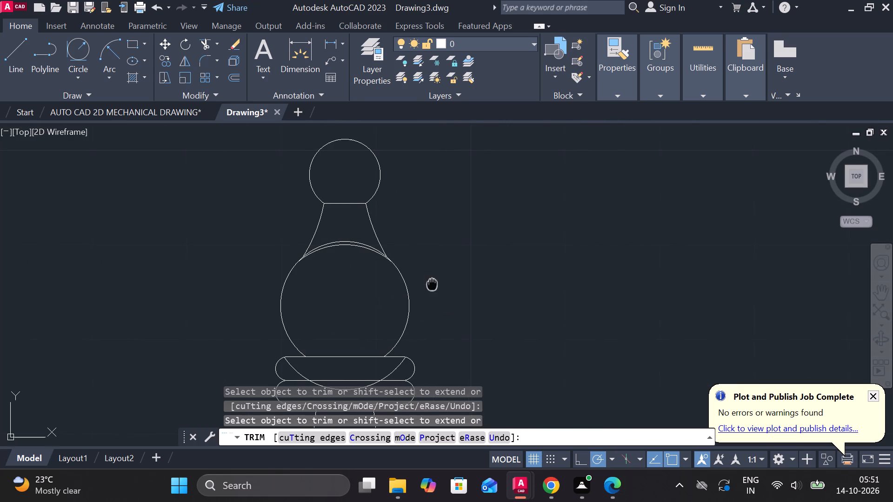
middle_drag(433, 284, 529, 299)
key(Escape)
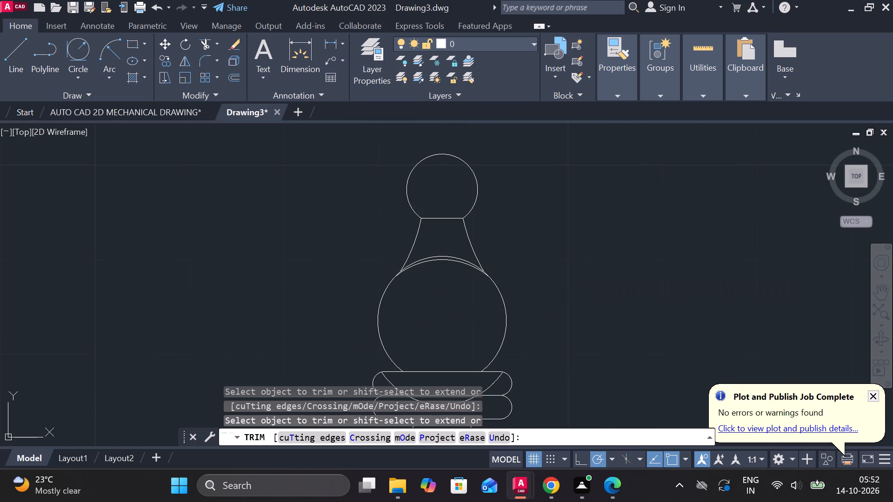
Draw a horizontal line about 8.84 long joining the lower ends of the two neck arcs.
key(l)
key(Return)
scroll(401, 278, up, 2)
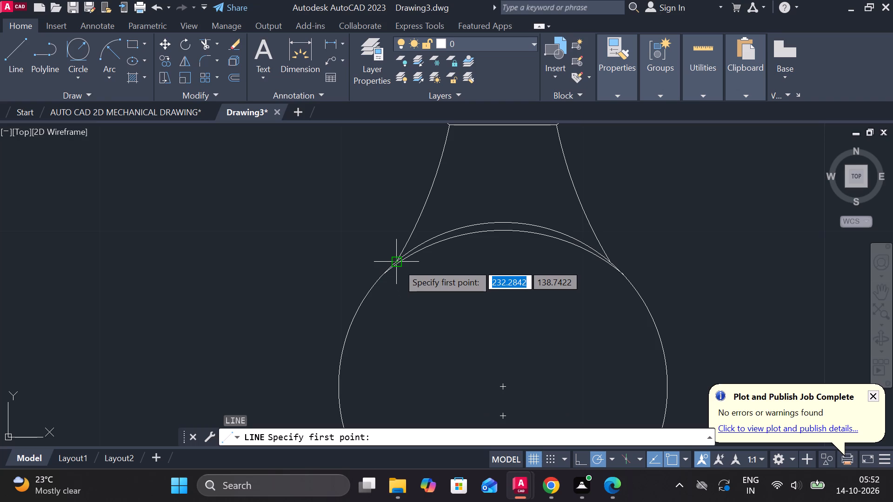
scroll(398, 264, up, 2)
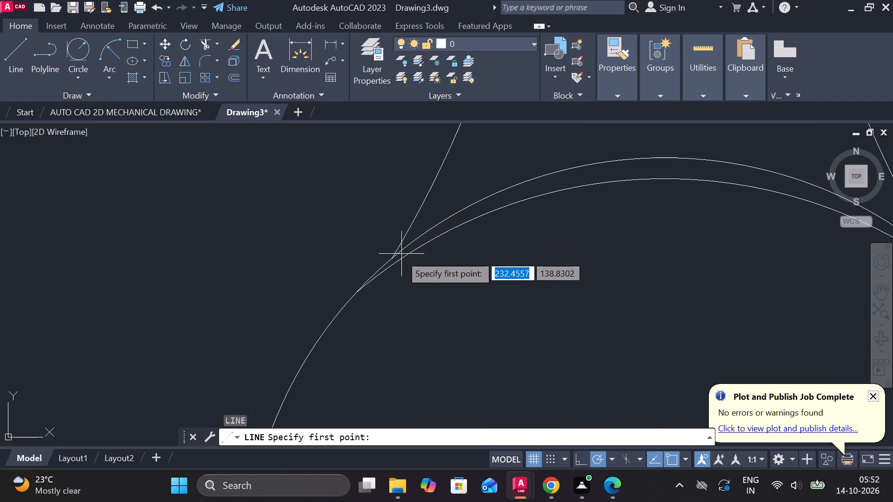
click(398, 258)
scroll(520, 255, down, 2)
middle_drag(540, 255, 486, 260)
scroll(593, 258, up, 2)
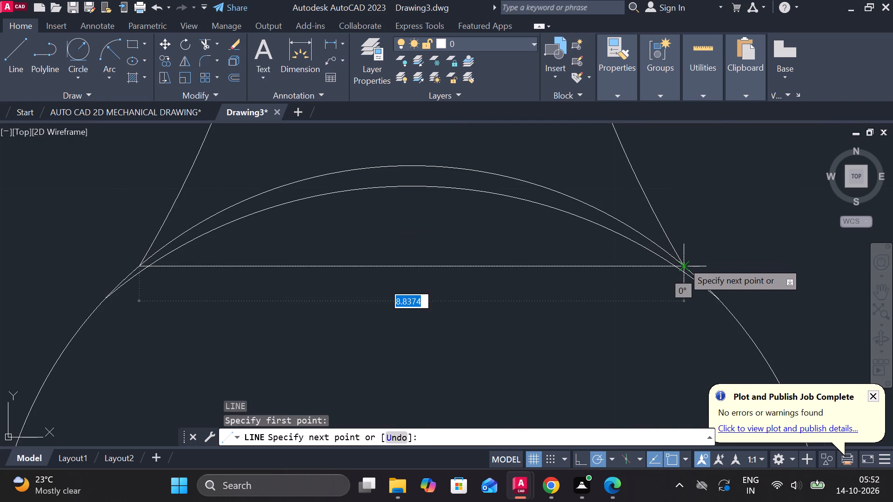
click(683, 262)
scroll(703, 257, down, 1)
key(Escape)
Draw a horizontal line just below it, joining the two ends of the trimmed inner arc on the large circle.
key(space)
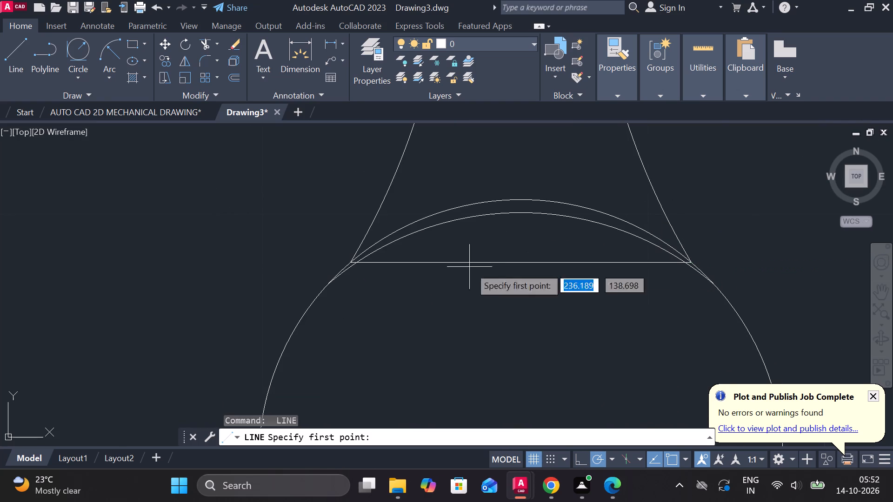
click(331, 282)
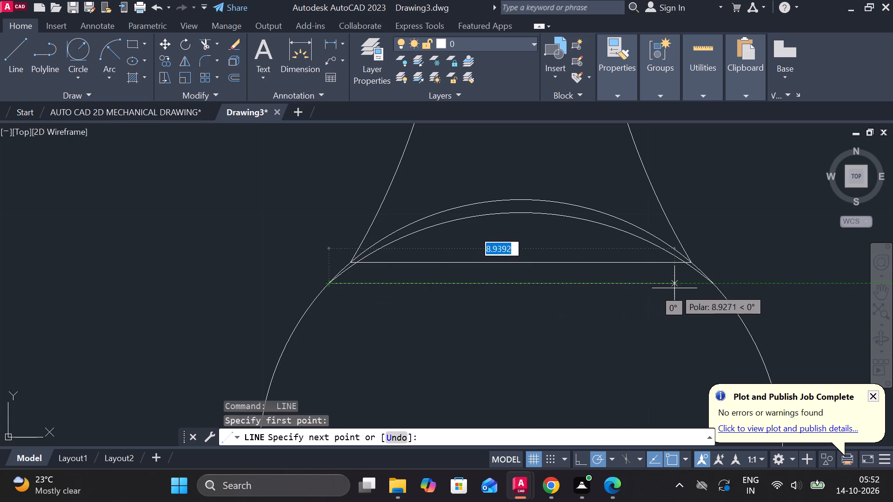
click(715, 286)
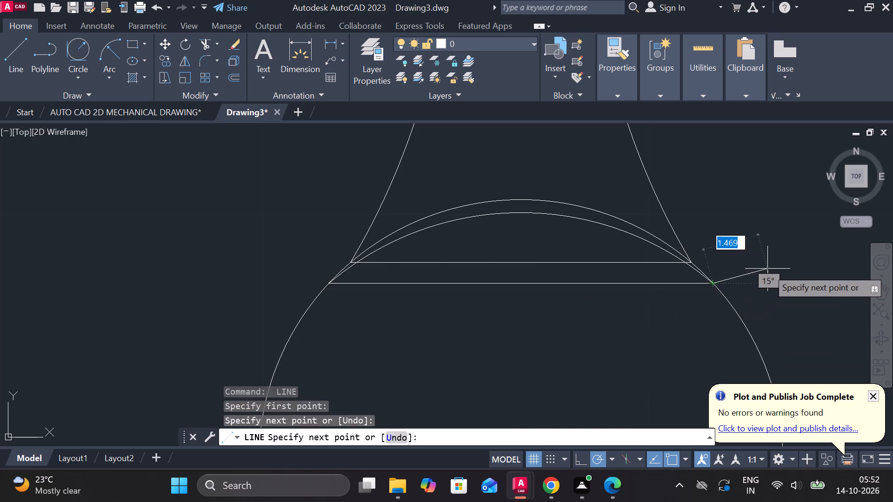
key(Escape)
Load the ISO dash linetype ACAD_ISO02W100 into the drawing through the Linetype Manager.
scroll(760, 268, down, 3)
middle_drag(725, 296, 722, 296)
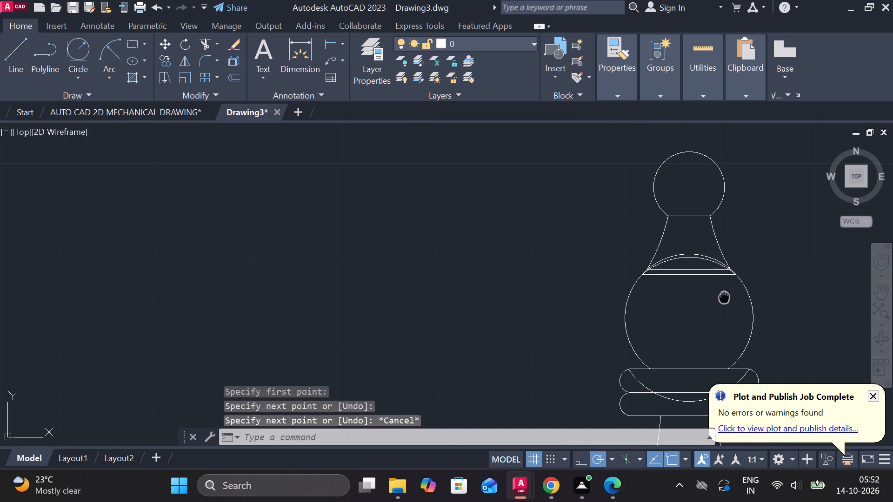
middle_drag(722, 296, 562, 301)
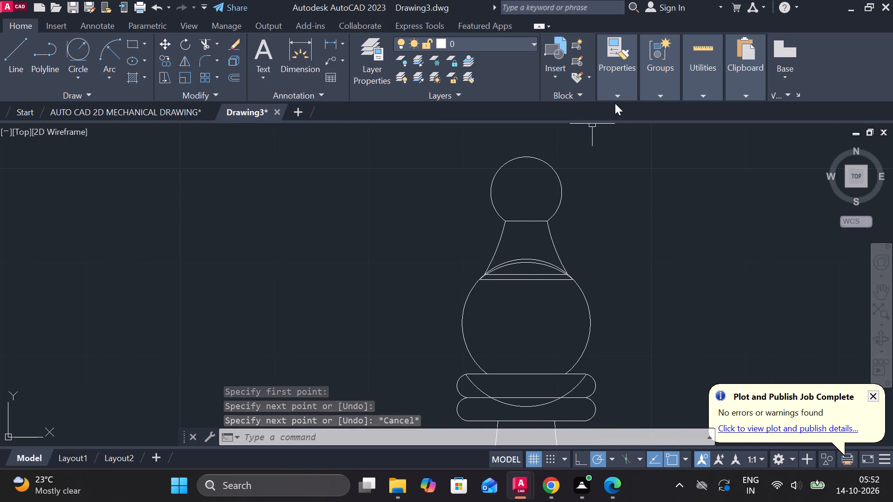
click(615, 96)
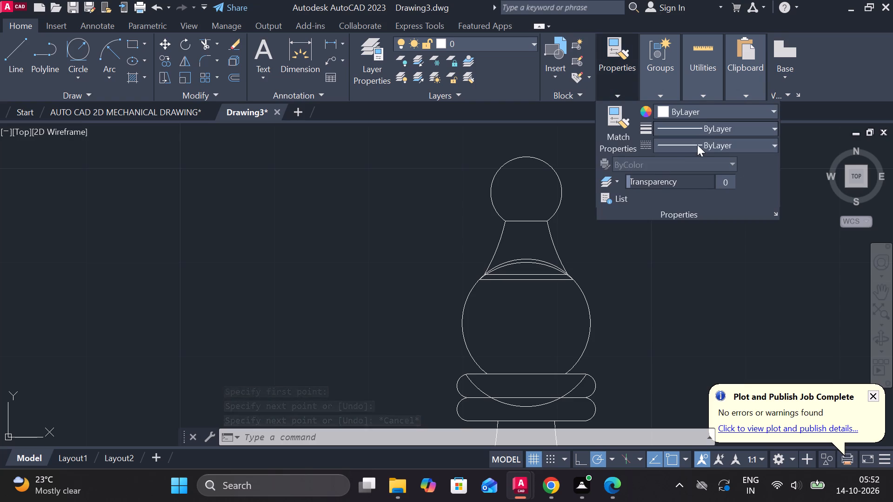
click(697, 146)
click(669, 216)
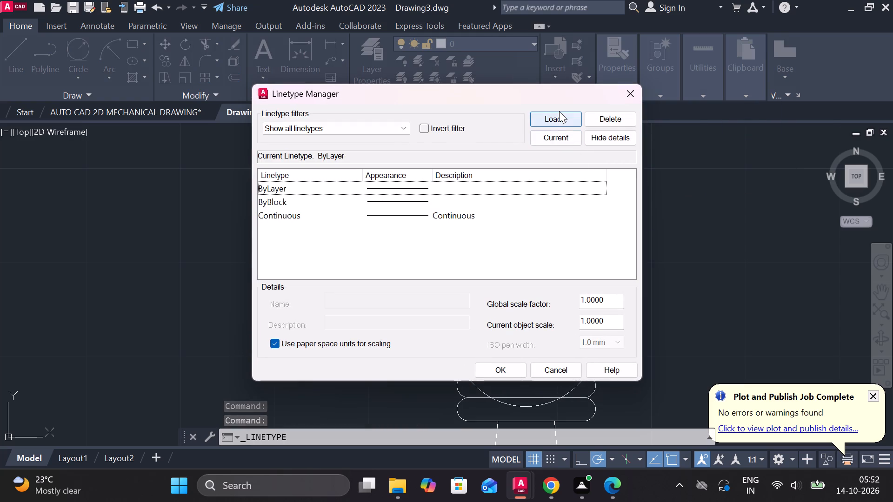
click(559, 111)
click(419, 209)
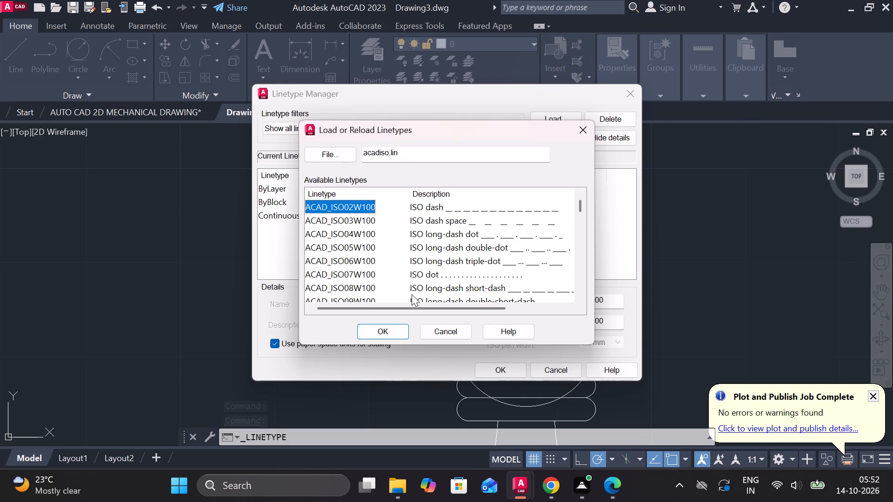
click(393, 327)
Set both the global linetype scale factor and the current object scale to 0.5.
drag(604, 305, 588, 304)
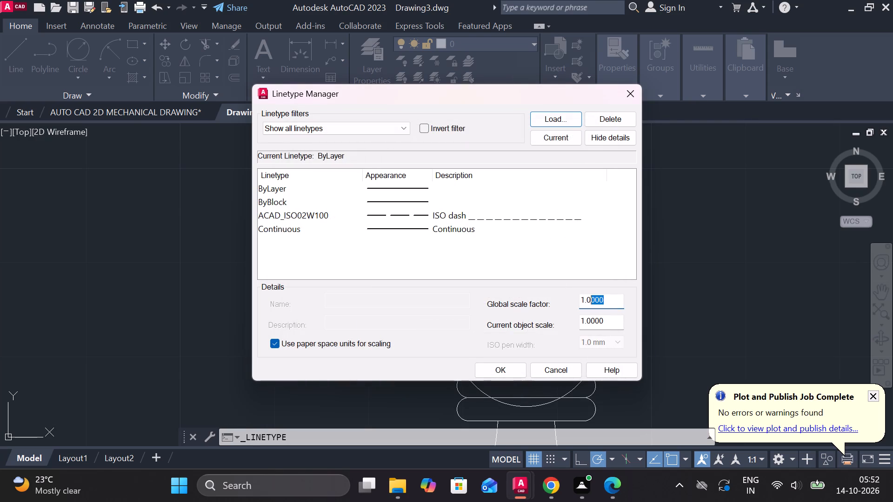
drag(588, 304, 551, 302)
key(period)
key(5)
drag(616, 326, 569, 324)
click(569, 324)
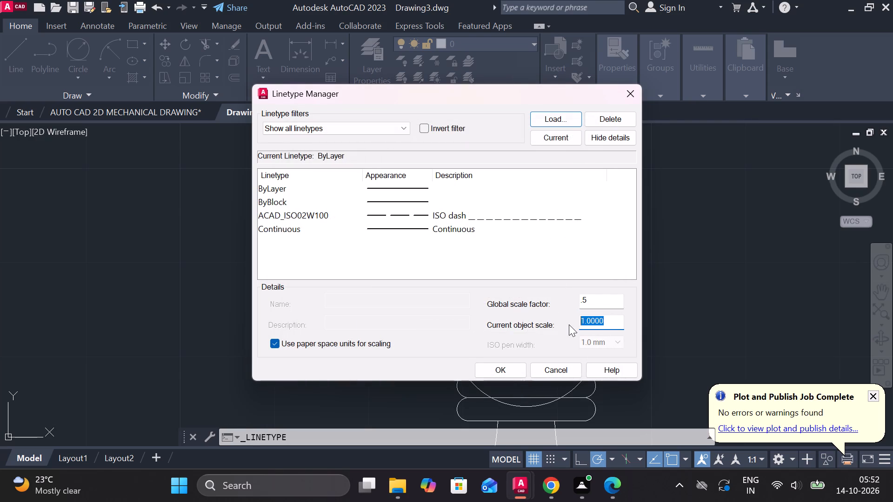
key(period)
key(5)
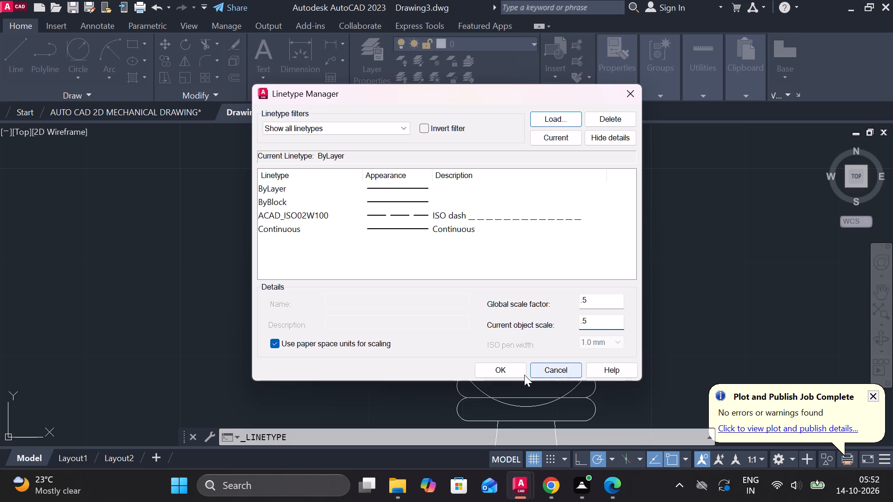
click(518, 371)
Assign the ACAD_ISO02W100 dashed linetype to the two horizontal band lines near the top of the large circle.
click(538, 284)
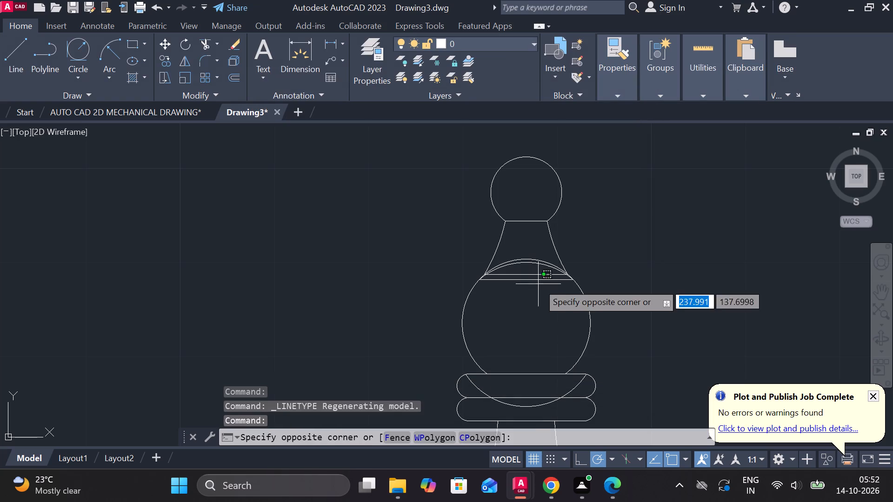
click(536, 277)
click(536, 275)
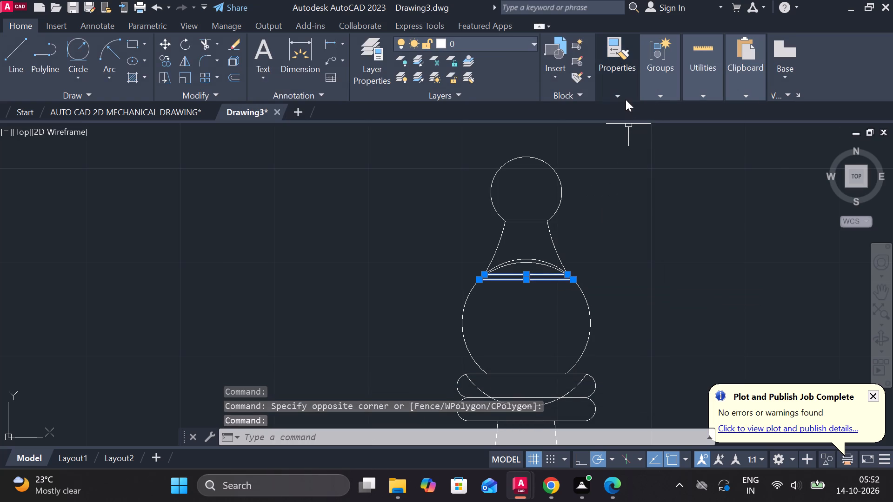
click(626, 99)
click(740, 145)
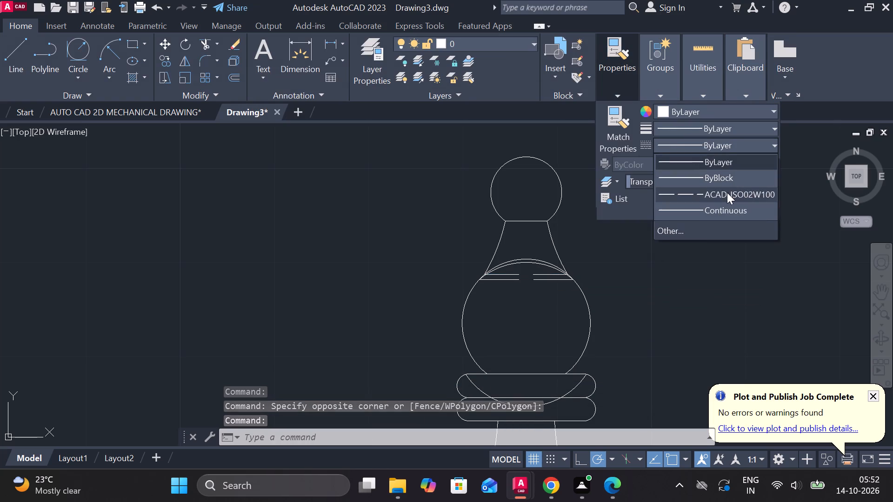
click(727, 192)
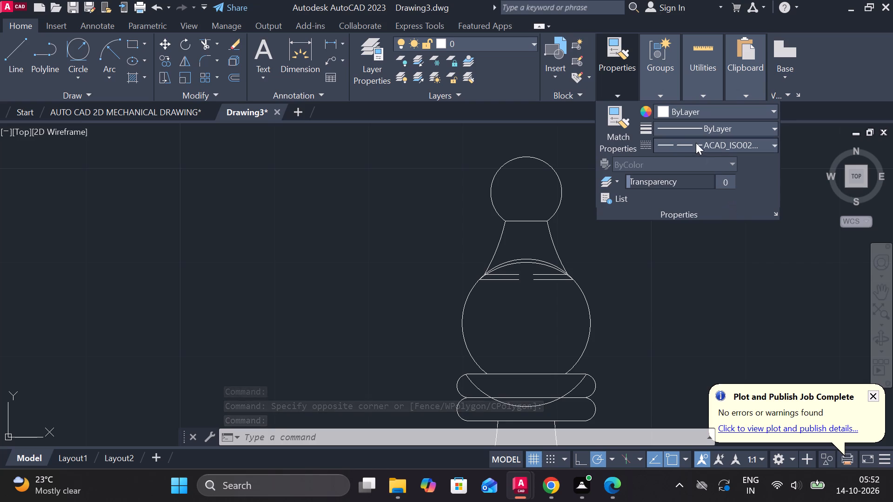
Set both the global linetype scale factor and the current object scale to 0.1.
click(695, 141)
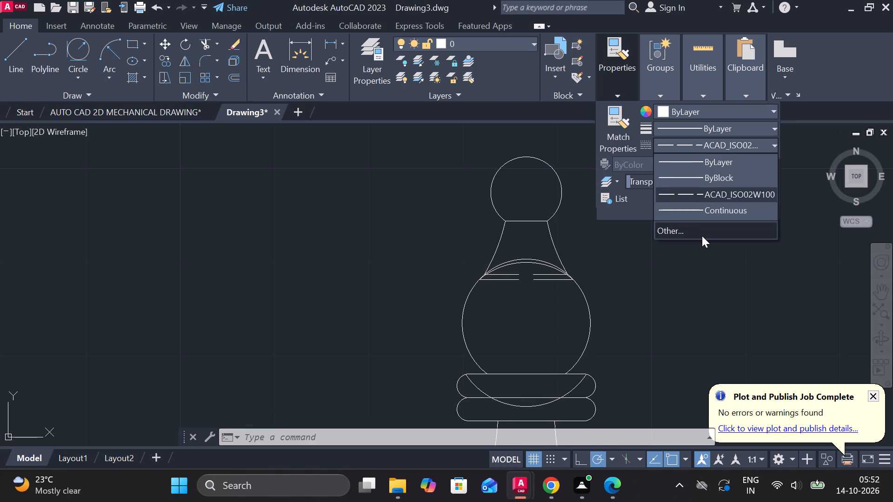
click(702, 234)
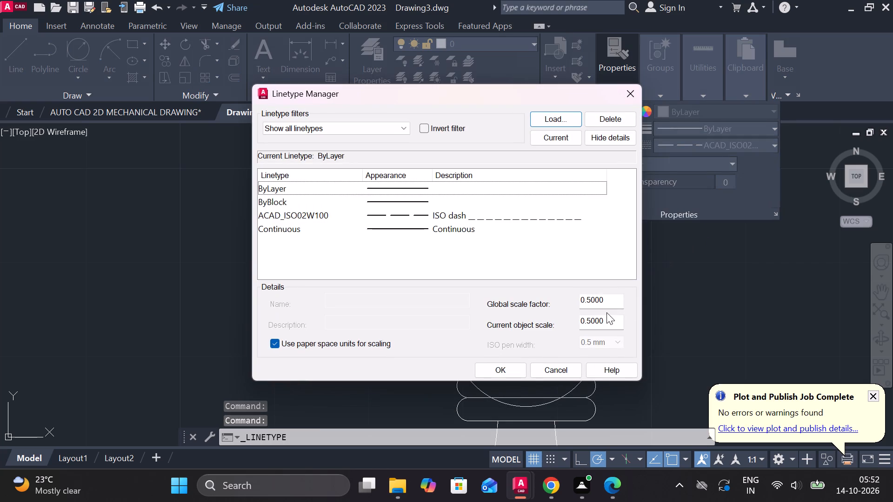
drag(613, 300, 560, 300)
key(period)
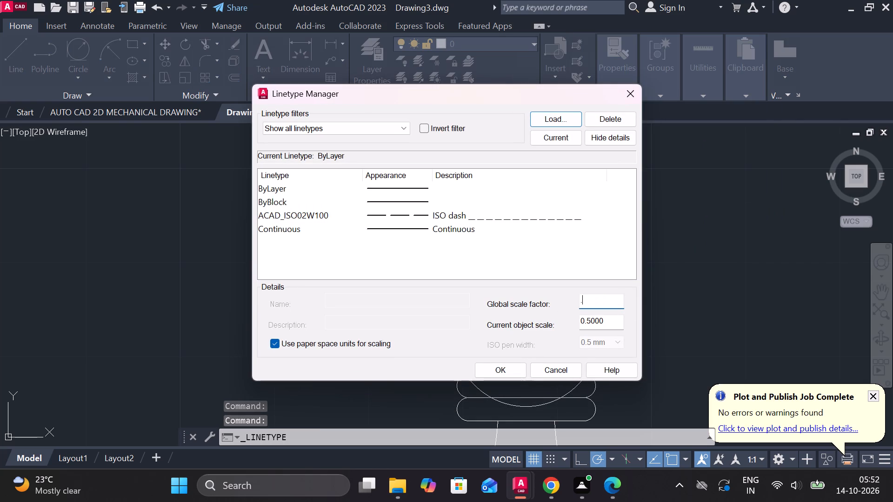
key(1)
drag(615, 324, 569, 324)
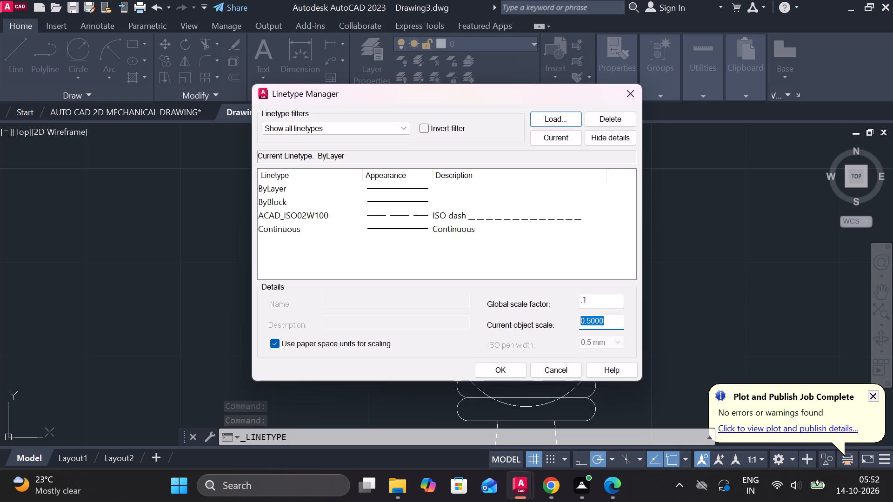
drag(569, 324, 560, 324)
key(period)
key(1)
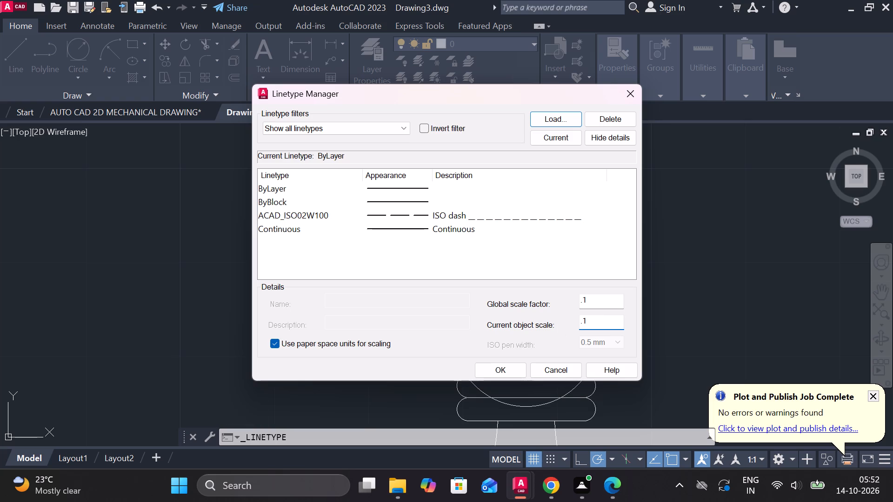
click(508, 359)
click(514, 367)
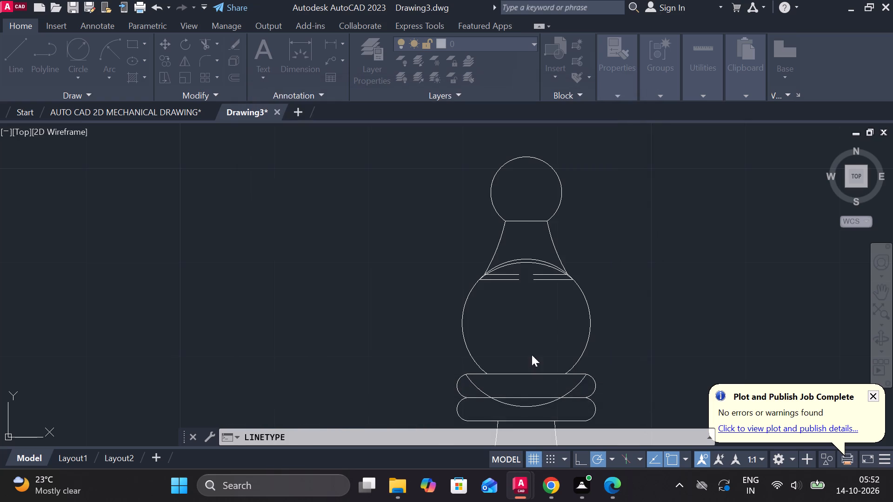
key(Escape)
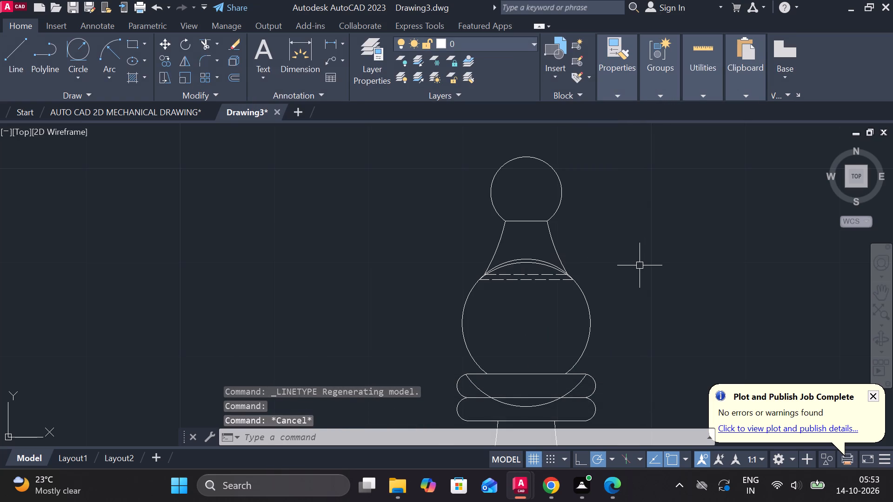
Erase the leftover lower arc that crosses the stacked slots beneath the large circle.
double_click(529, 407)
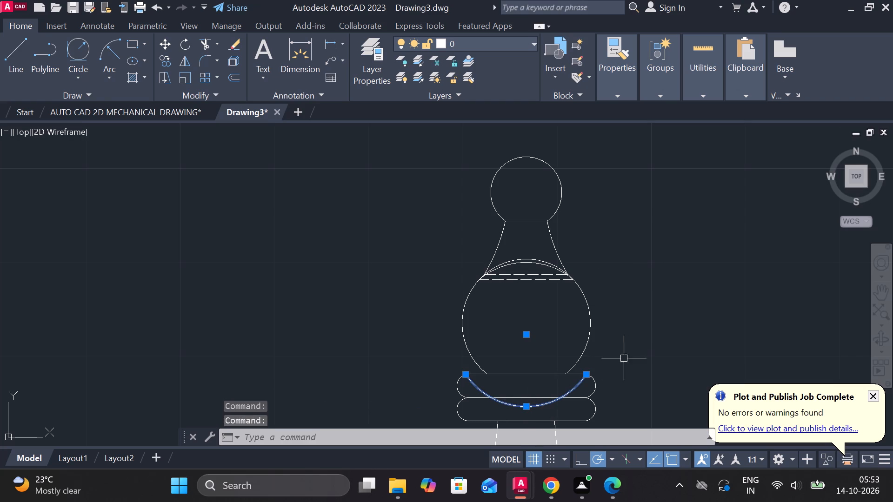
text(E)
key(space)
Add a horizontal linear dimension for the upper slot's full width, placing it below the slots across the stem.
scroll(607, 329, down, 2)
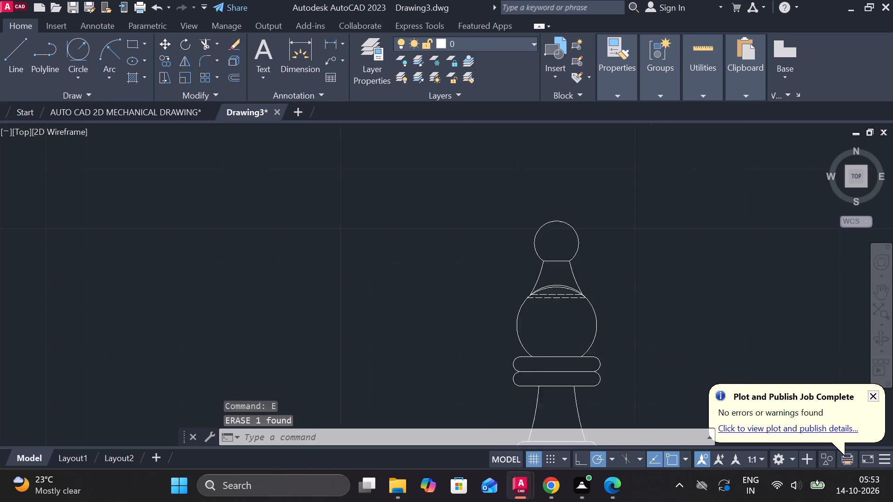
middle_drag(609, 325, 593, 232)
scroll(580, 213, up, 1)
middle_drag(580, 218, 545, 210)
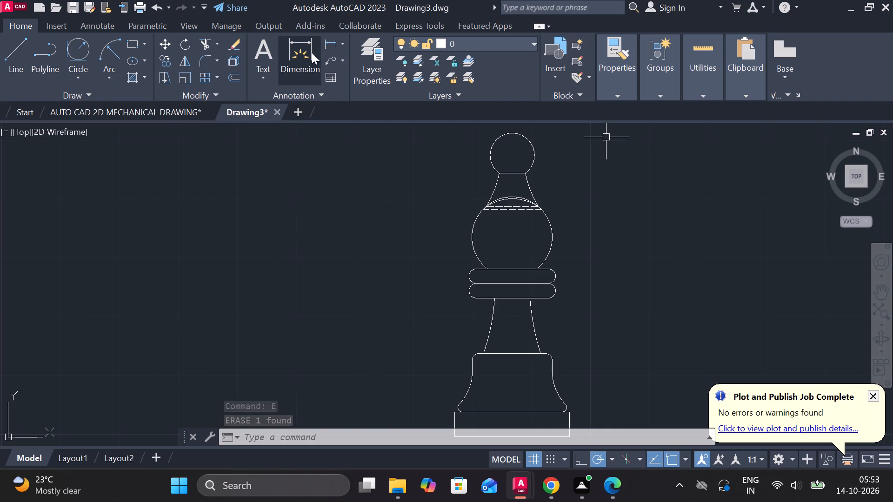
click(334, 48)
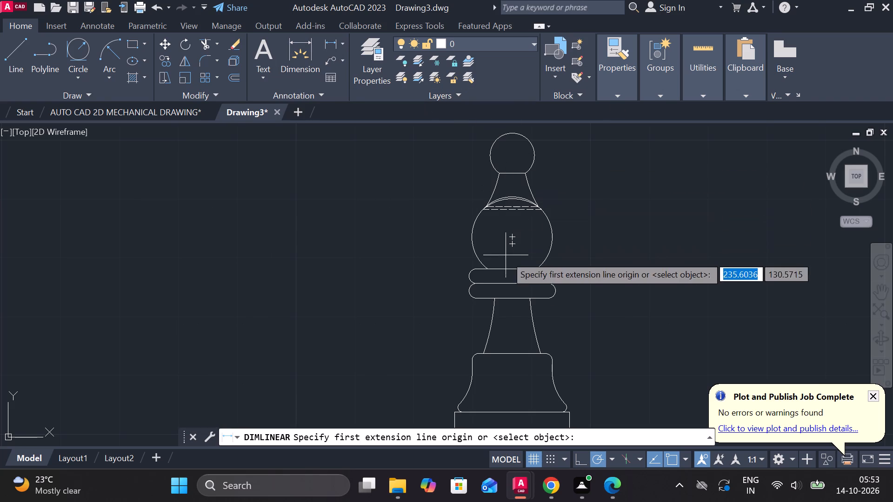
click(468, 279)
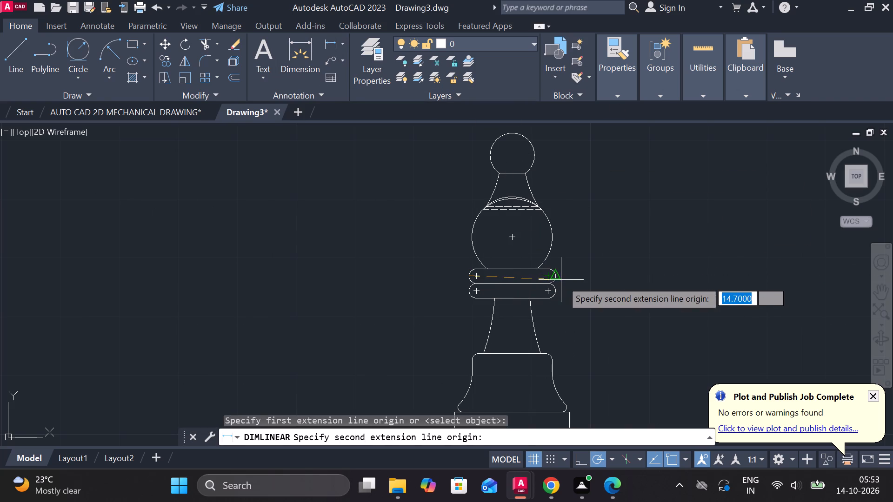
click(561, 280)
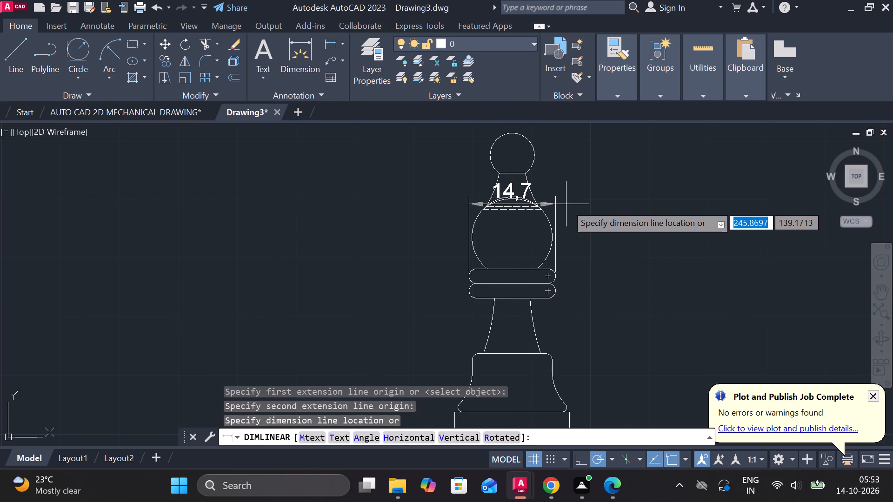
middle_drag(572, 325, 556, 233)
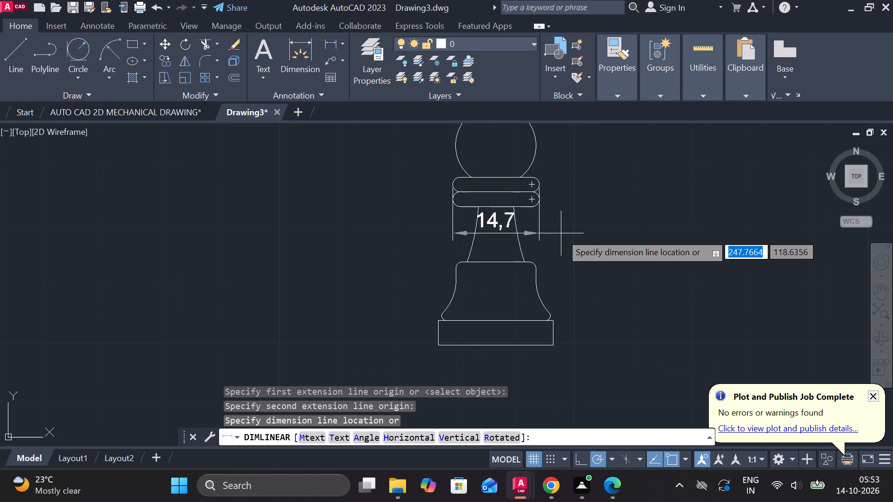
scroll(543, 247, up, 1)
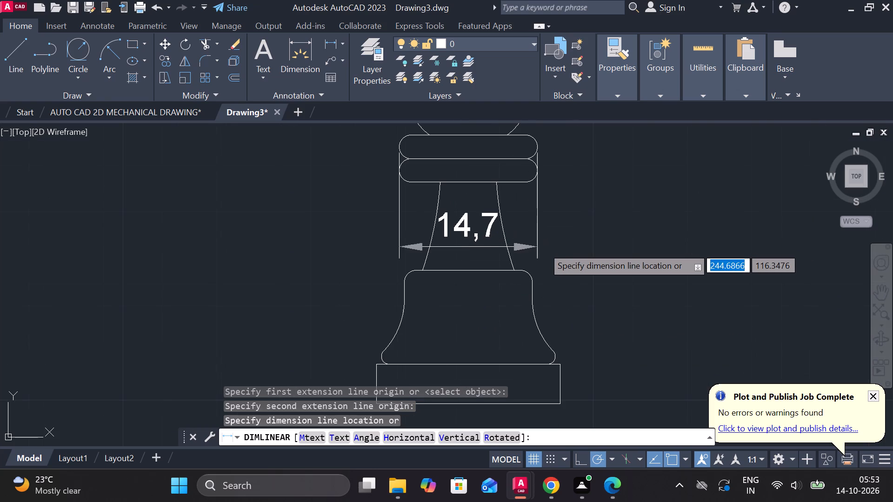
click(543, 253)
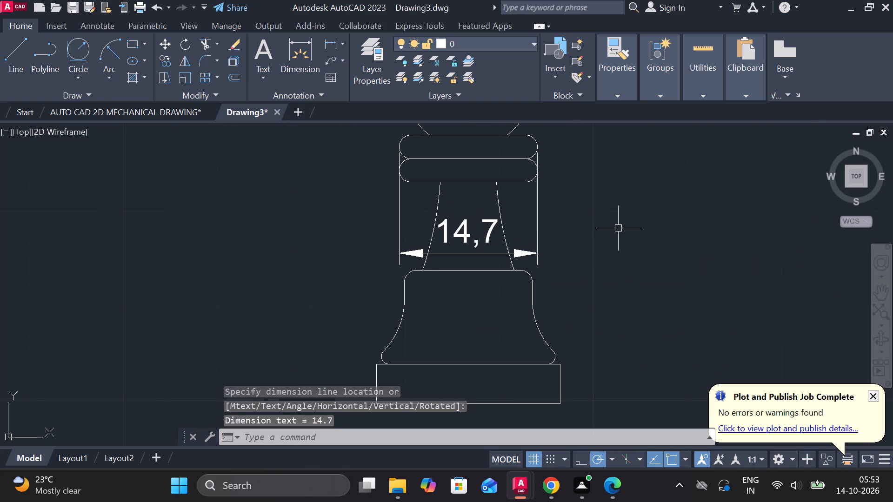
key(Escape)
Modify the ISO-25 dimension style to use a text height of 1.5.
text(D)
key(space)
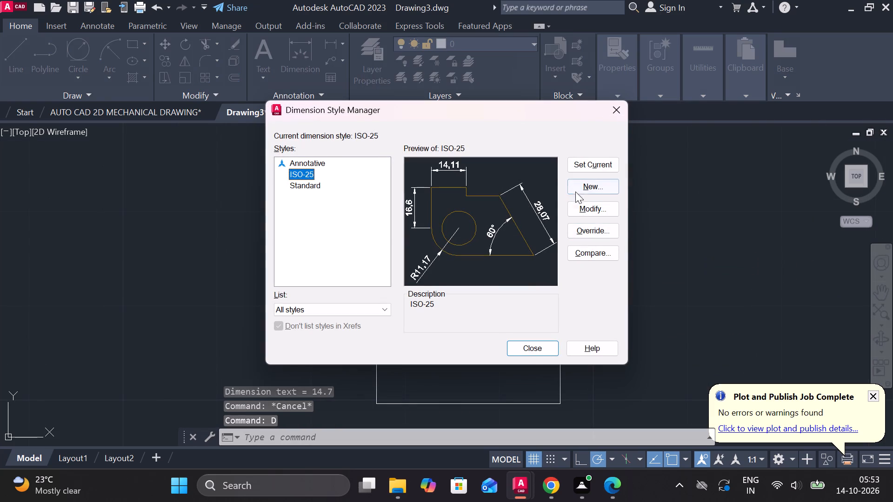
click(583, 201)
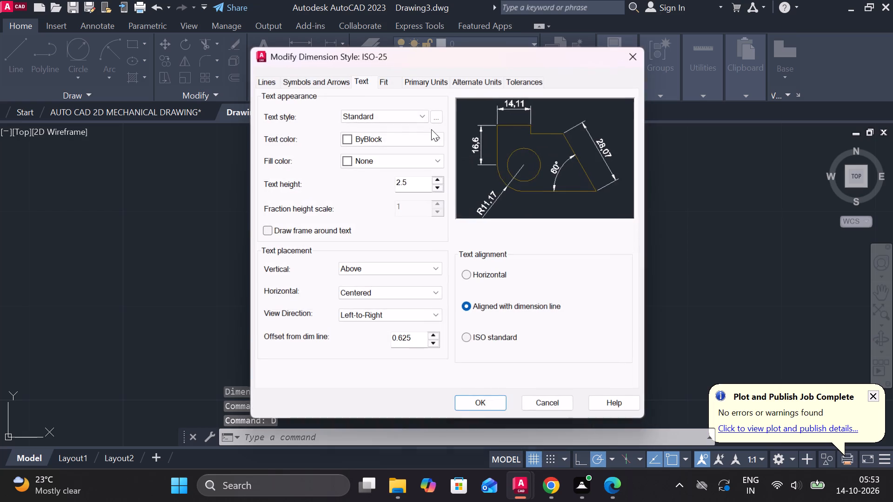
click(358, 80)
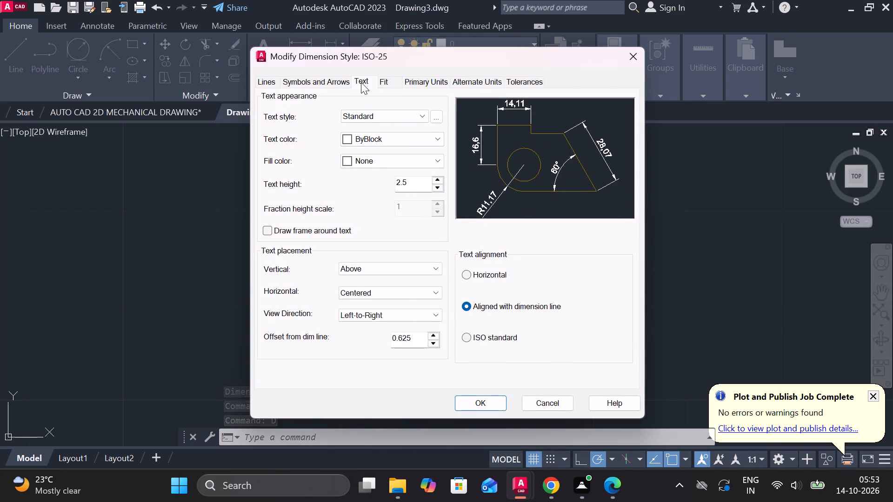
click(312, 82)
click(359, 81)
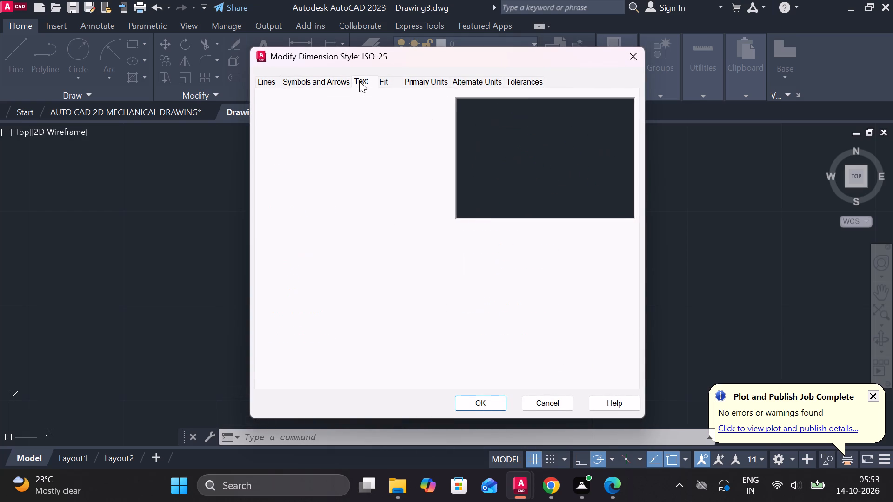
drag(407, 179, 377, 180)
text(1.)
key(5)
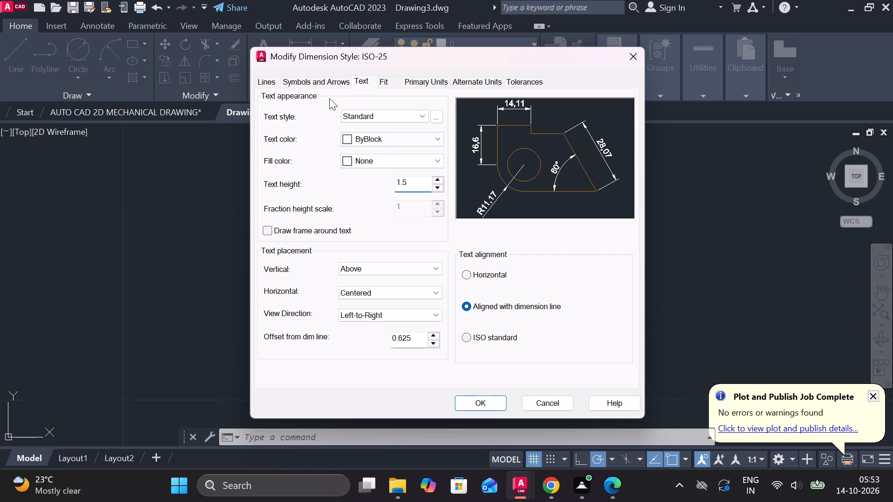
Set the ISO-25 style's arrow size to 1, apply the style changes and make the style current.
click(323, 75)
click(326, 89)
click(326, 85)
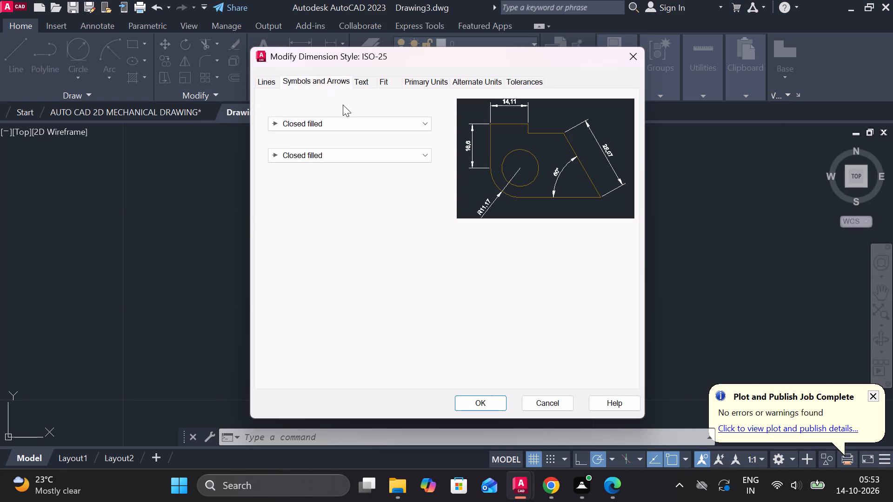
drag(293, 221, 249, 219)
click(249, 219)
key(1)
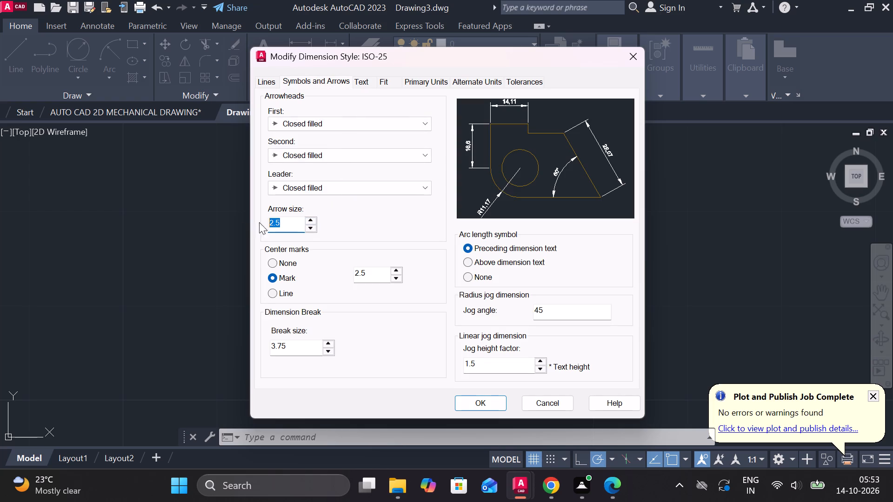
double_click(413, 86)
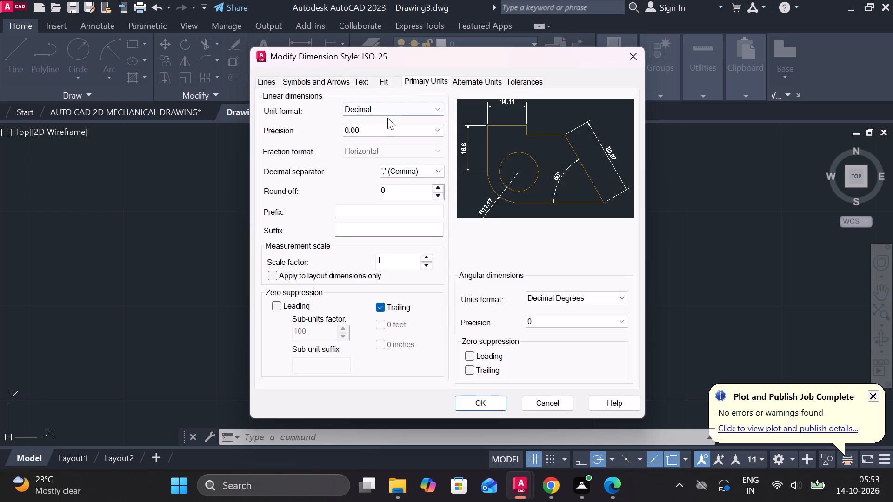
click(389, 79)
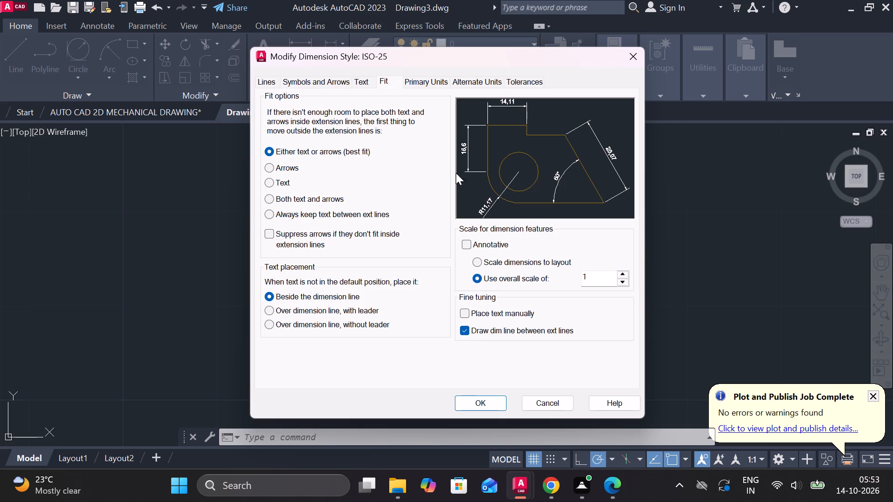
click(493, 420)
click(492, 401)
click(574, 162)
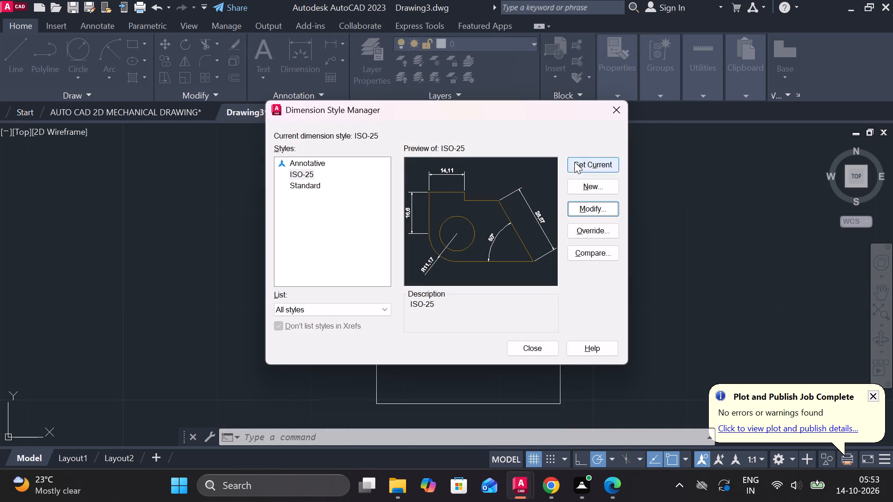
click(538, 347)
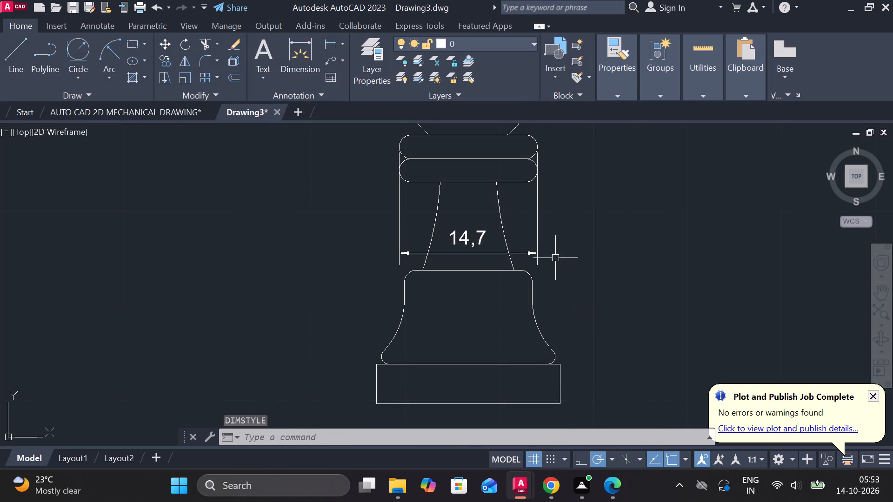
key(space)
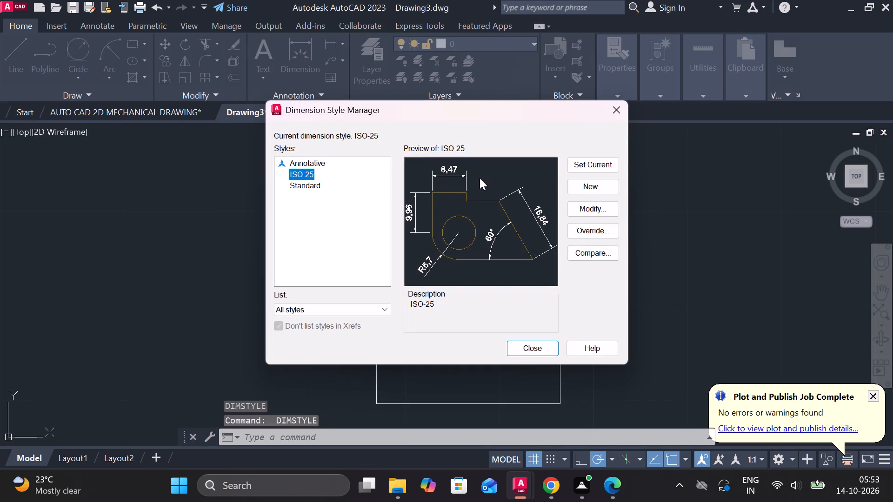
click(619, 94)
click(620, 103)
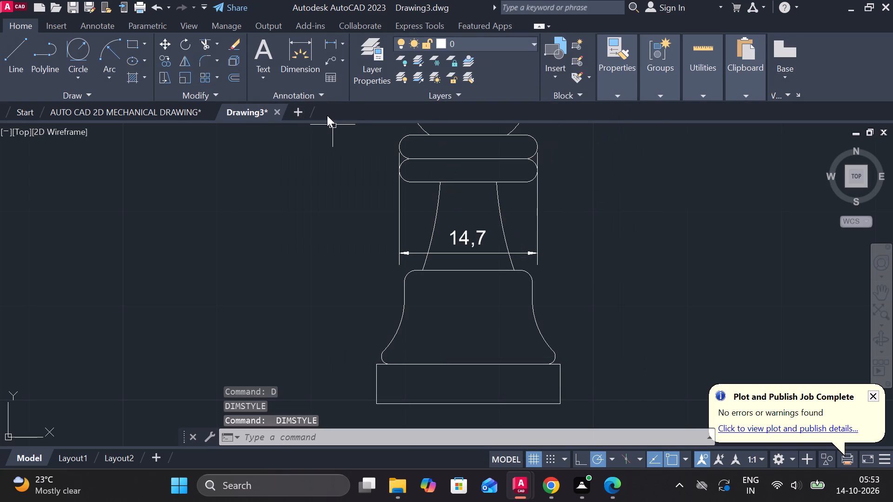
Add a horizontal linear dimension across the stem's top end, placing it just beneath the stacked slots.
click(336, 46)
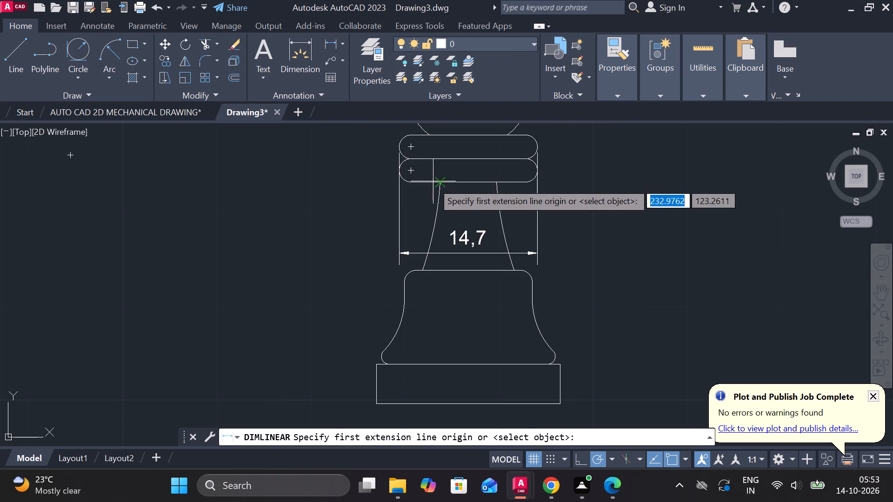
click(433, 183)
click(496, 185)
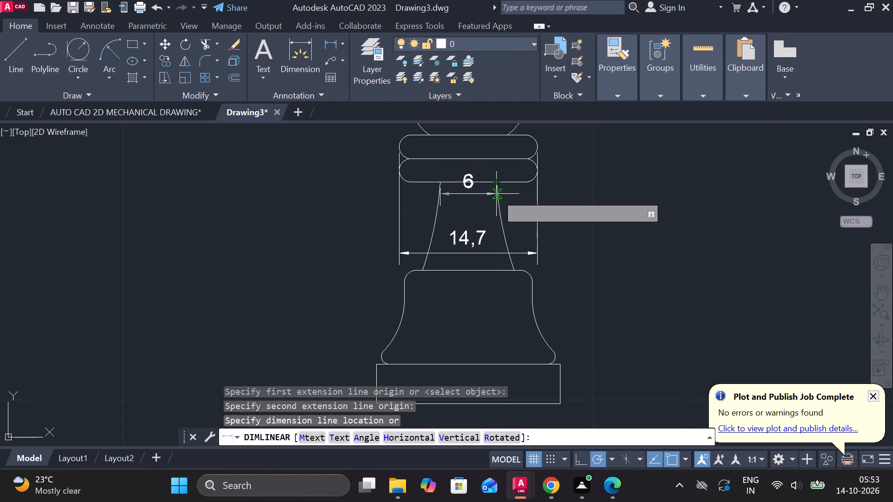
scroll(473, 205, up, 1)
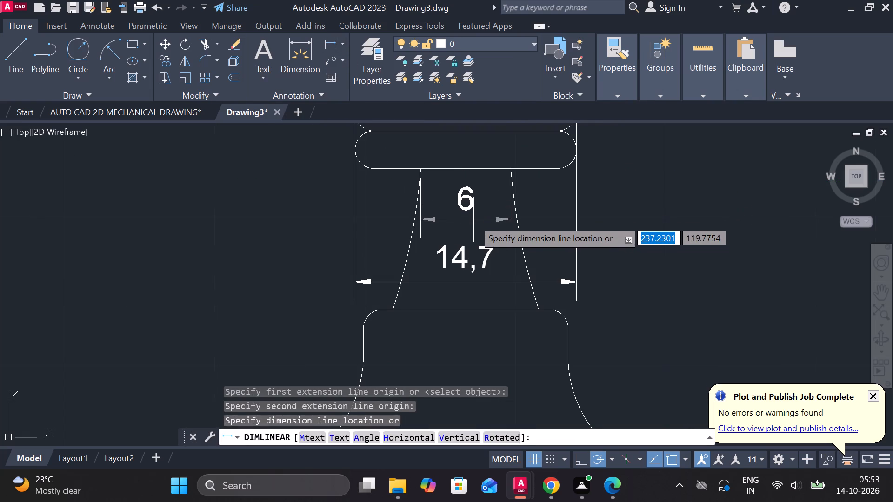
click(475, 213)
Insert a diameter symbol before the stem-top dimension's text.
double_click(464, 198)
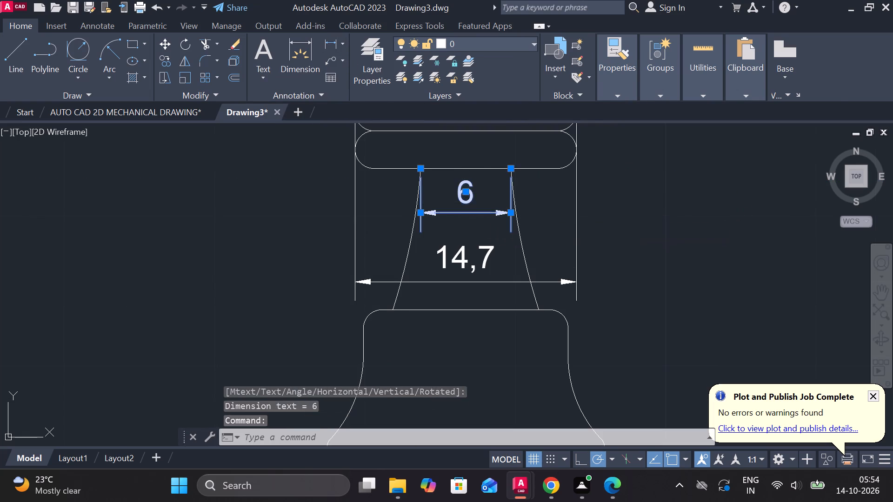
click(594, 83)
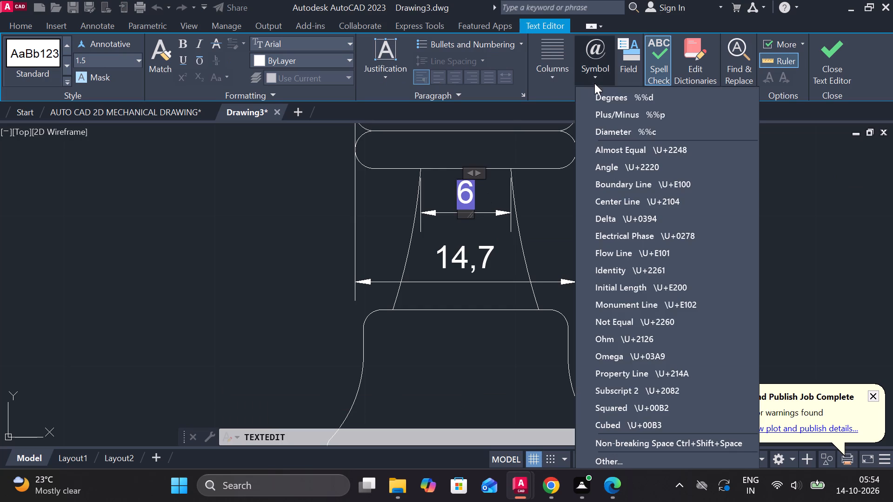
click(615, 128)
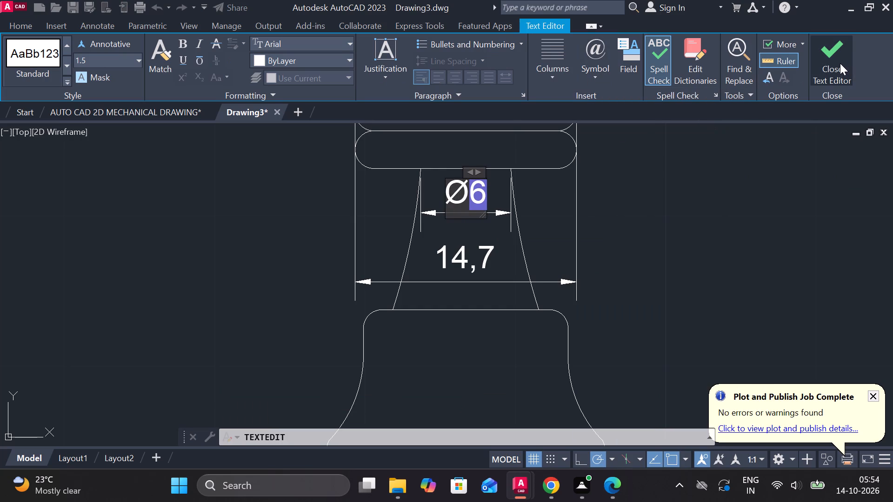
click(832, 62)
Replace the slot-width dimension's text with Ø14.7, using the diameter symbol.
triple_click(449, 259)
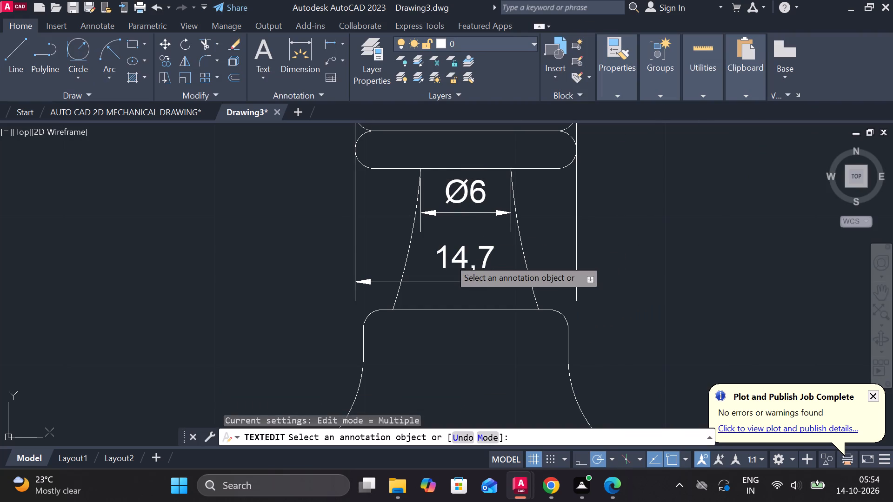
click(597, 61)
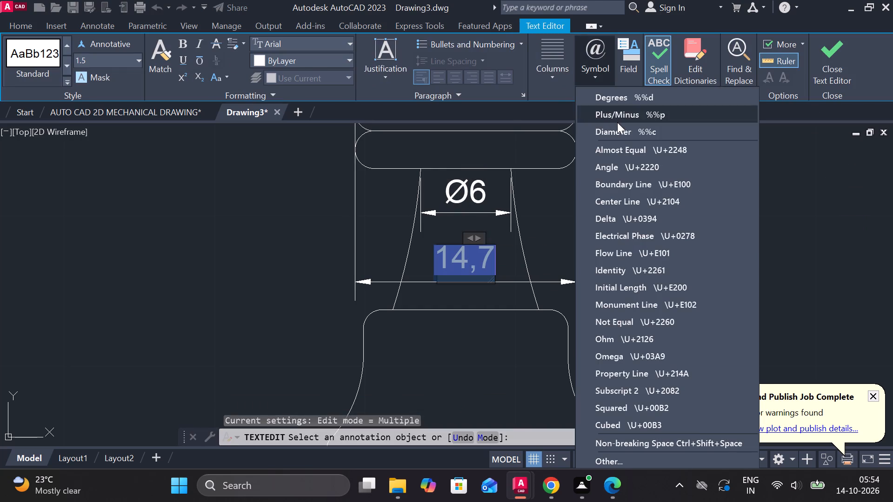
click(619, 129)
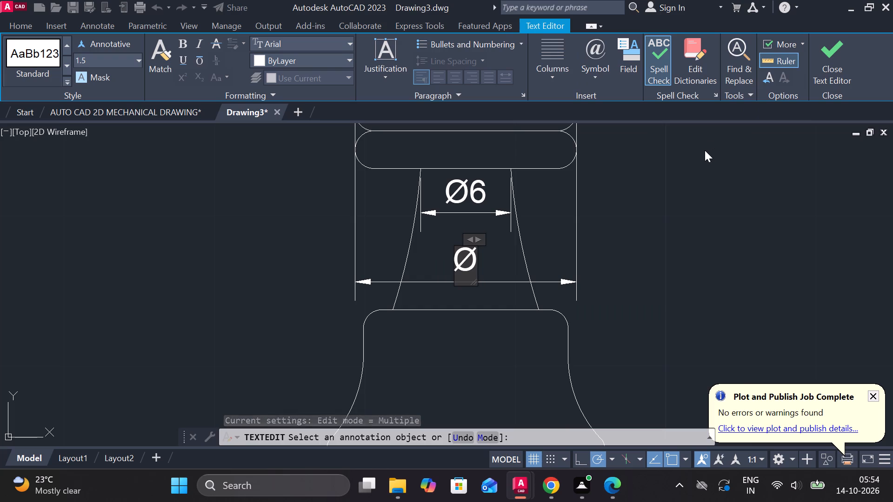
text(14.)
key(7)
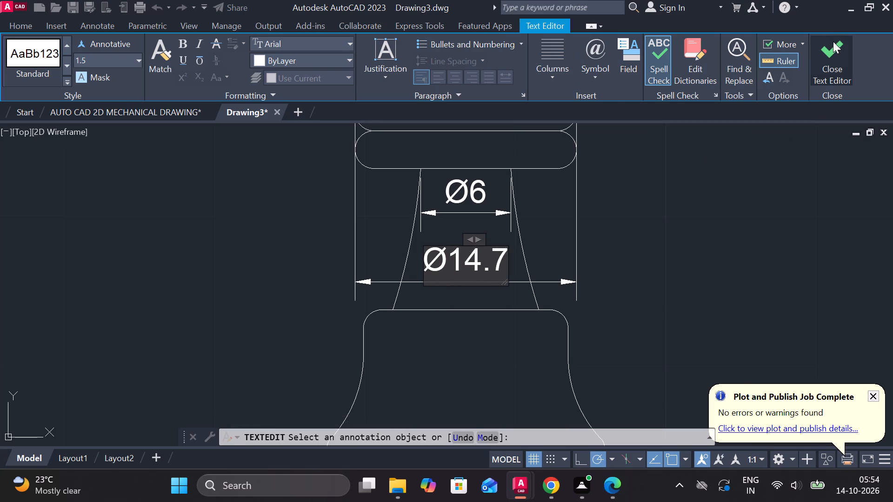
click(833, 41)
Add a horizontal linear dimension between the large head circle's side quadrants, placing it above the small top circle.
scroll(680, 236, down, 1)
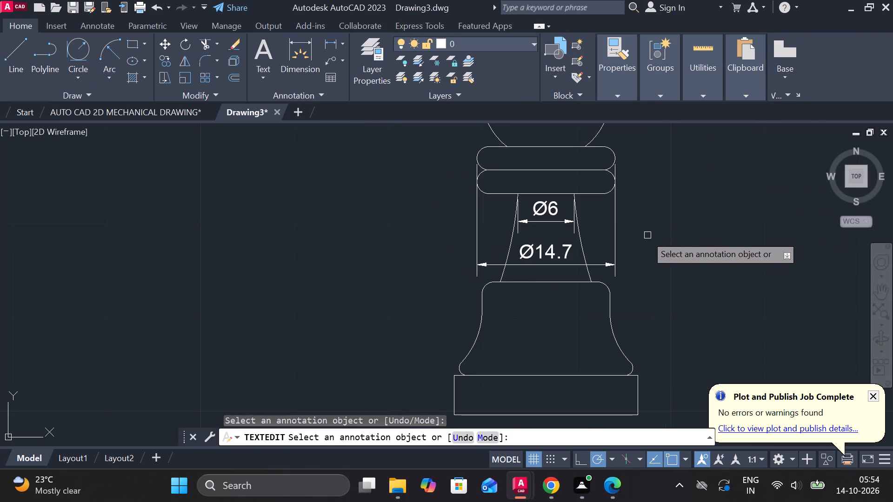
click(338, 49)
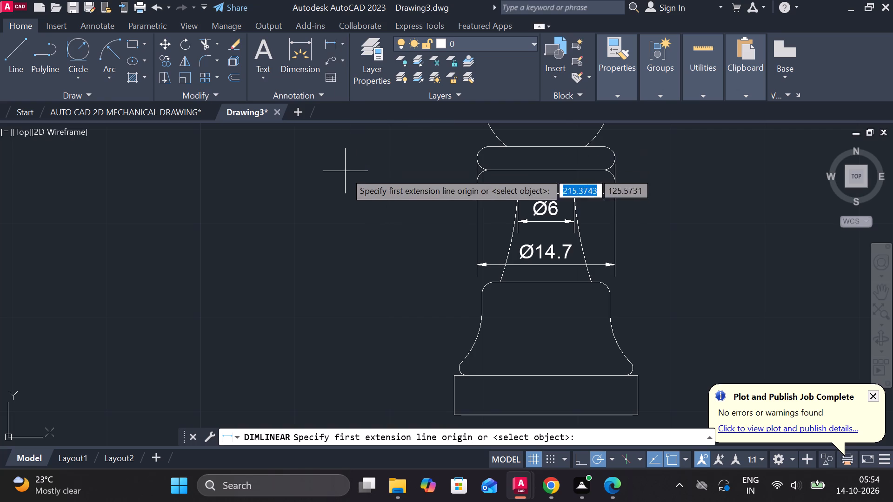
click(332, 42)
scroll(387, 189, down, 2)
middle_drag(387, 189, 362, 273)
scroll(373, 256, up, 1)
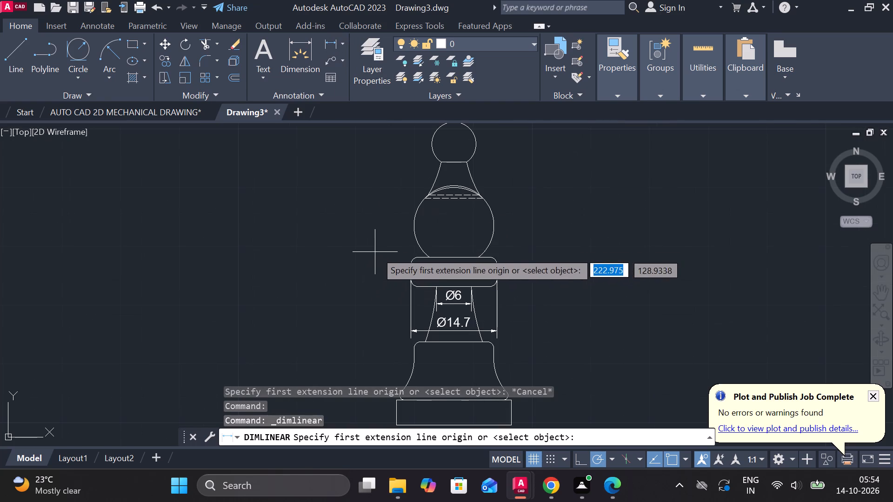
click(407, 225)
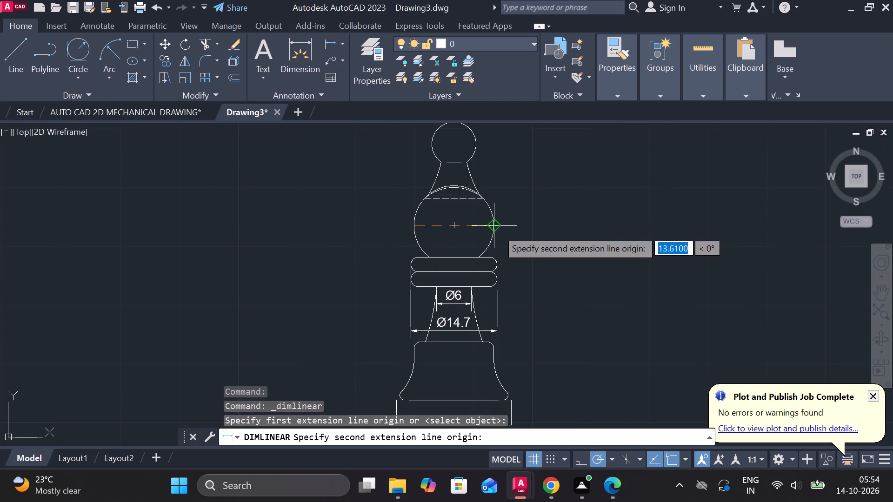
click(497, 230)
middle_drag(487, 158, 466, 233)
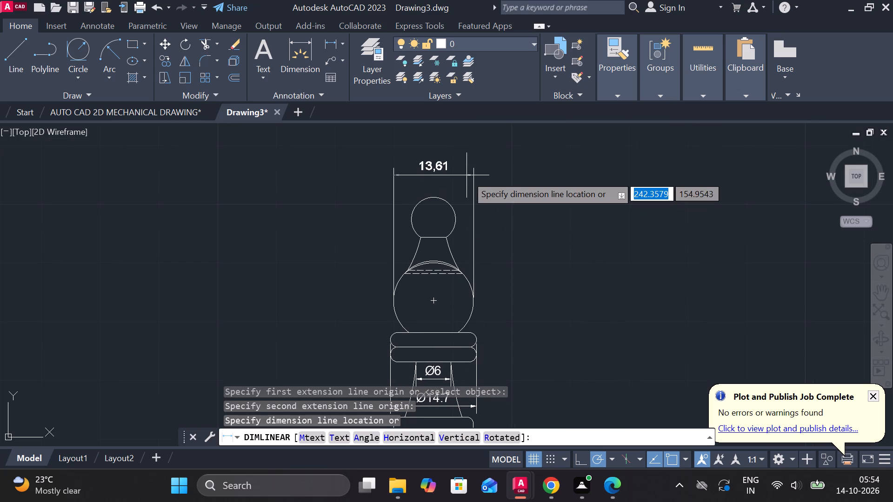
click(466, 184)
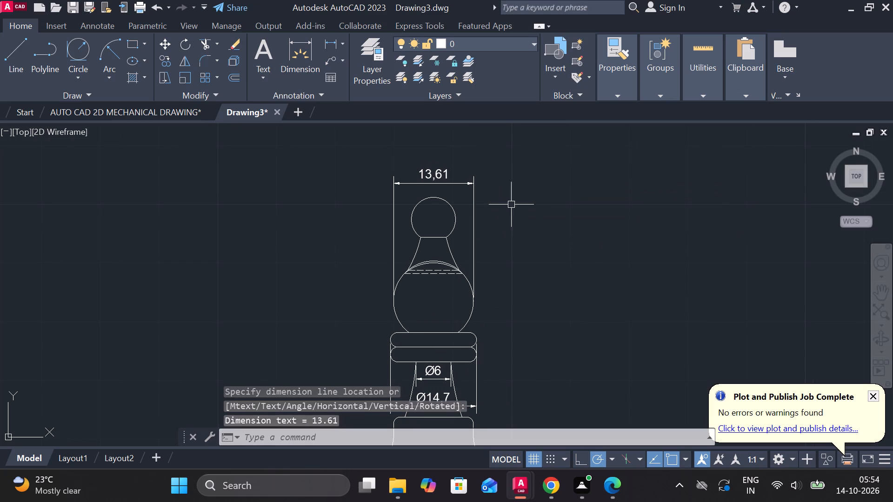
Add a horizontal linear dimension for the base rectangle's full width, placing it below the base.
scroll(541, 224, down, 1)
middle_drag(520, 247, 537, 207)
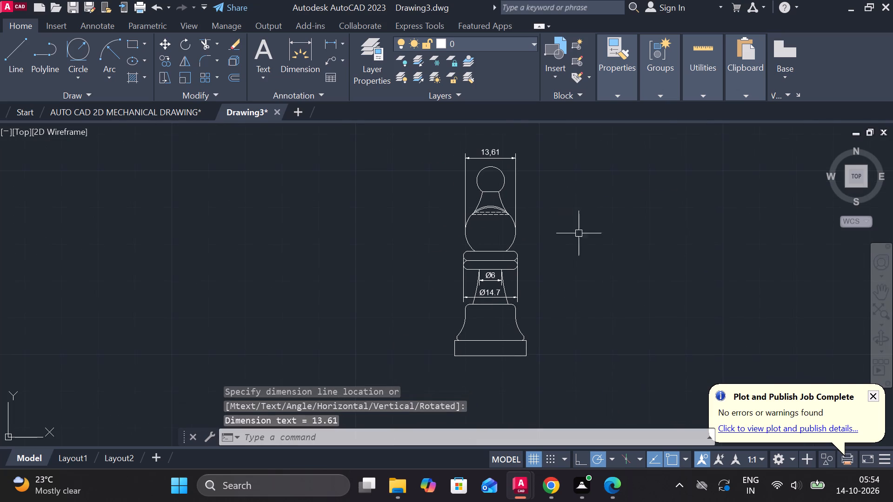
key(space)
middle_drag(548, 342, 548, 267)
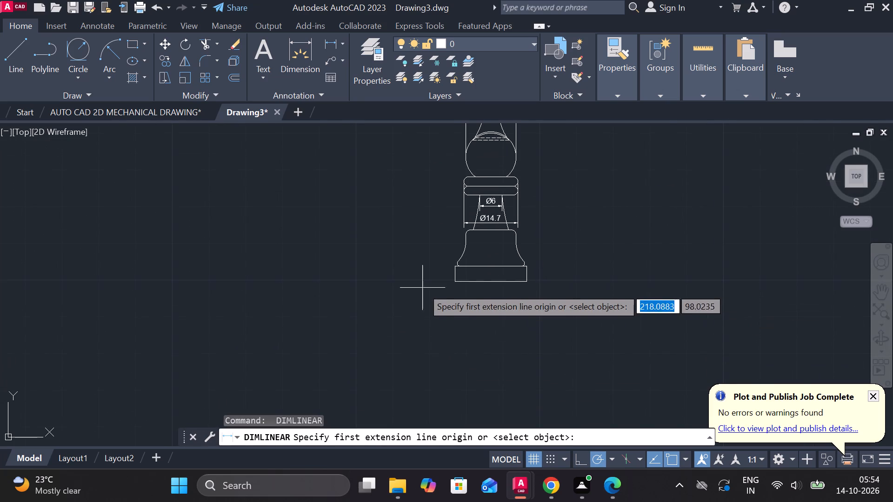
click(455, 284)
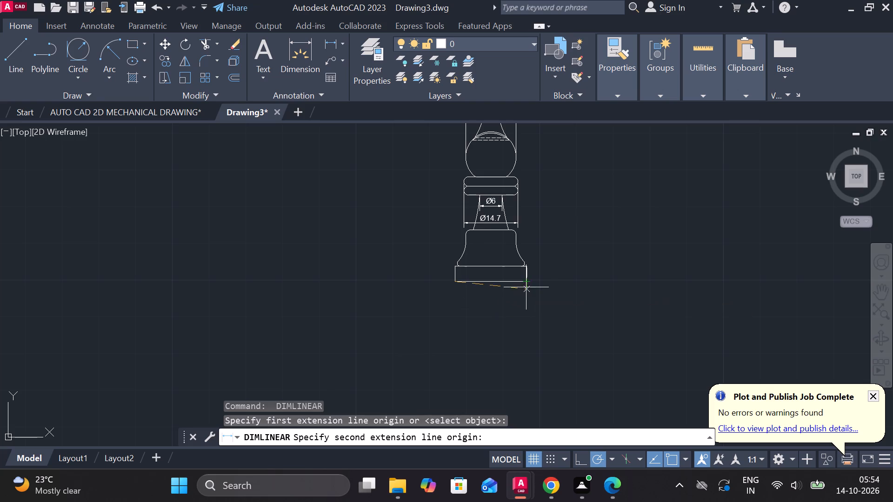
click(528, 278)
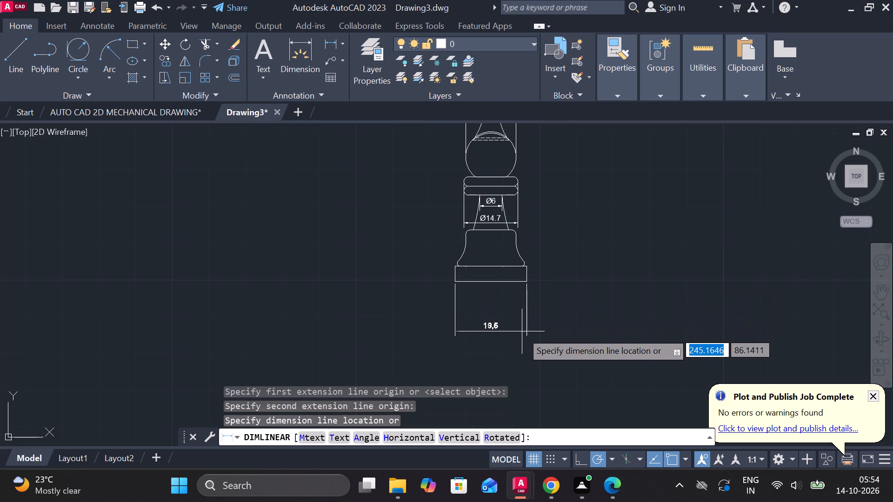
click(524, 325)
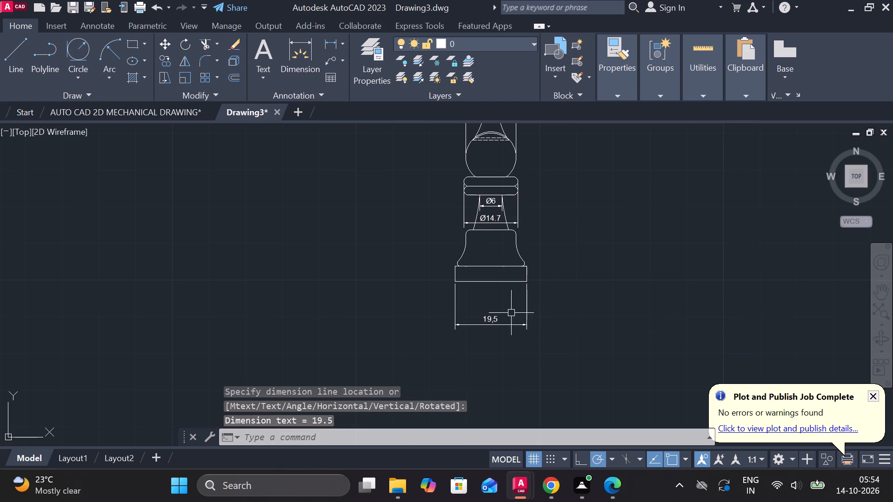
Add a horizontal linear dimension between the vertical sides of the flared body, placing it below the base above the base-width dimension.
scroll(504, 306, up, 1)
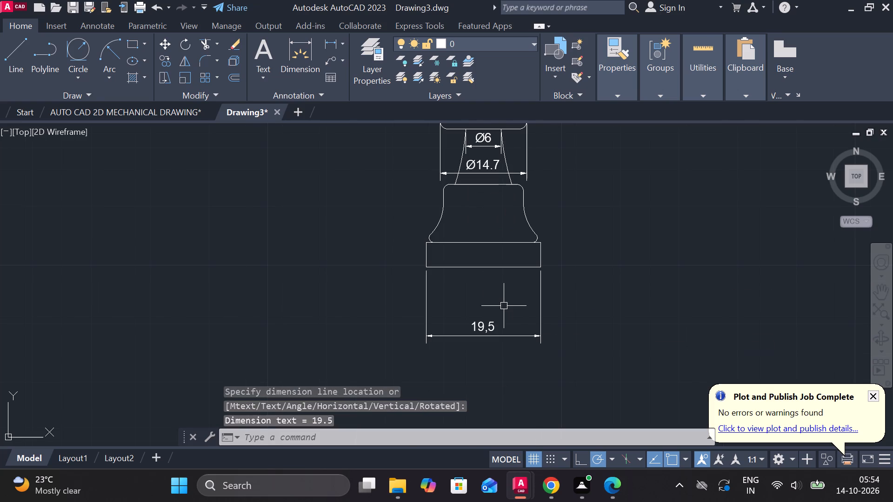
key(space)
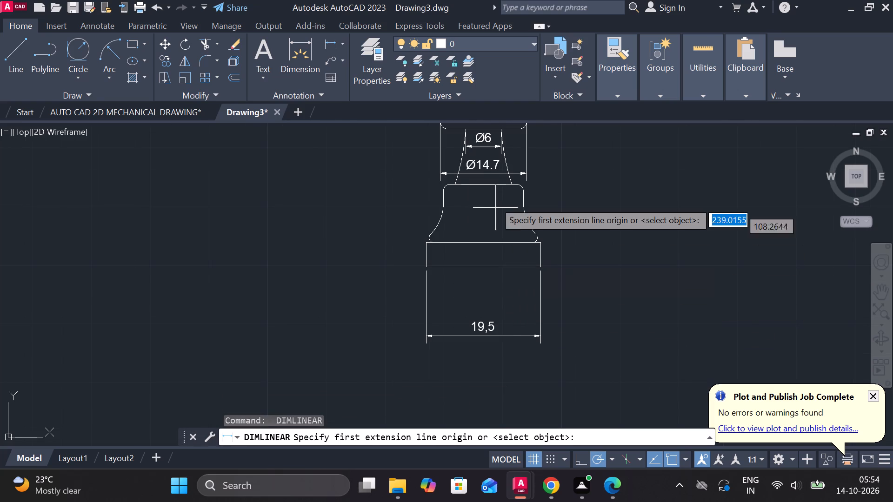
click(442, 198)
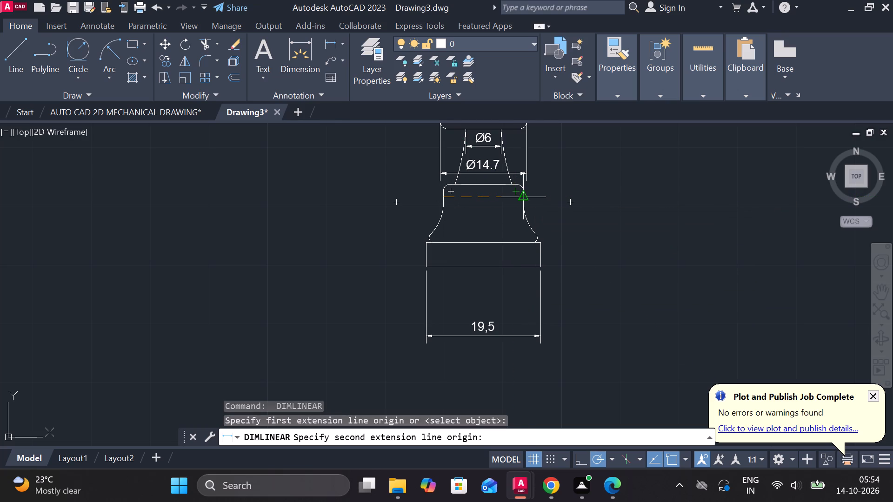
click(523, 199)
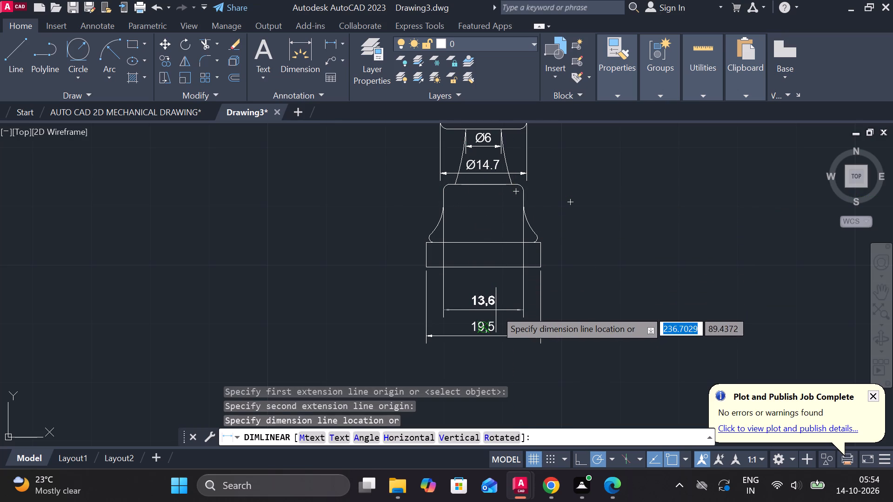
click(496, 310)
Move the flared-body width dimension upward, clear of the base-width dimension's text.
scroll(487, 323, up, 2)
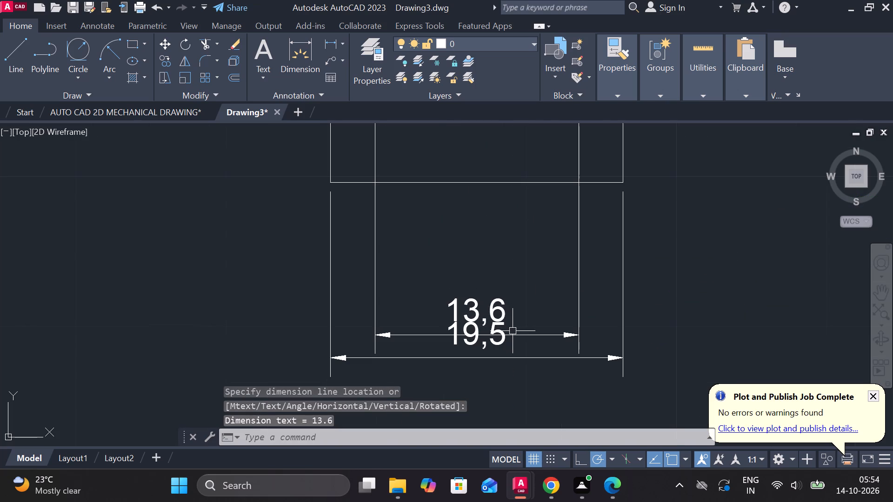
click(513, 332)
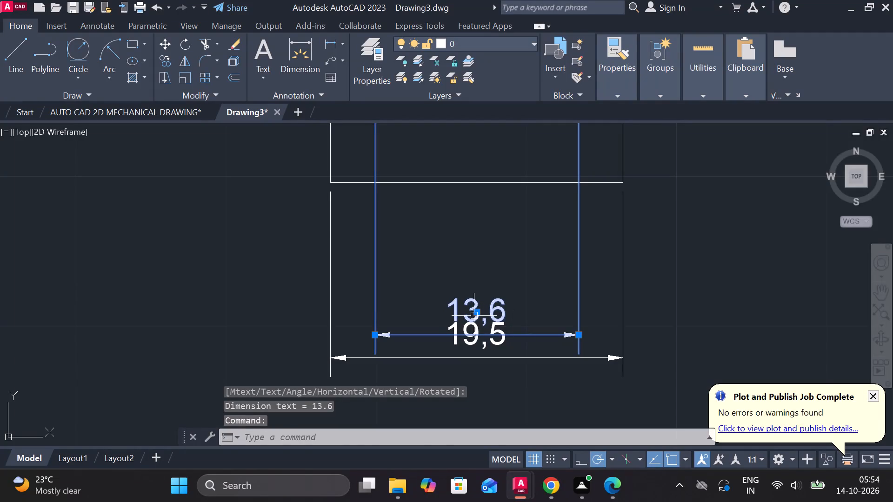
click(477, 313)
click(478, 295)
key(Escape)
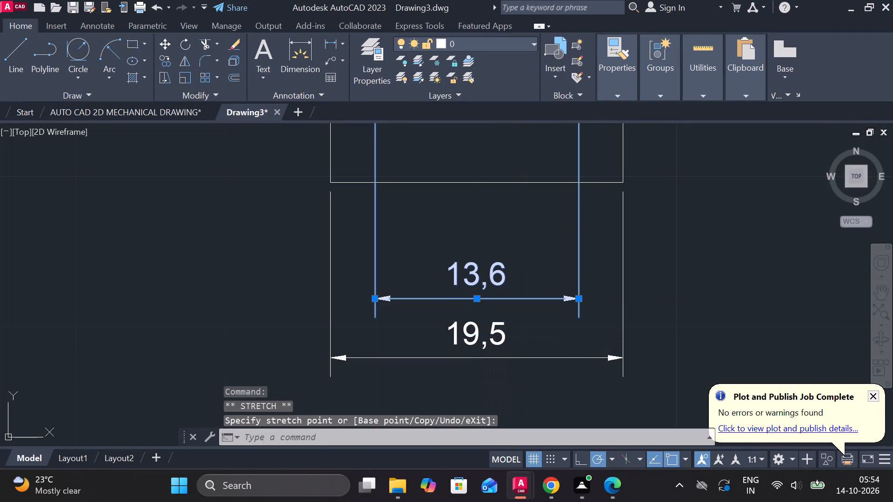
Add a horizontal linear dimension across the stem's lower end on the flared body's top edge, placing it between the base and the body-width dimension.
scroll(522, 238, down, 1)
middle_drag(520, 232, 501, 295)
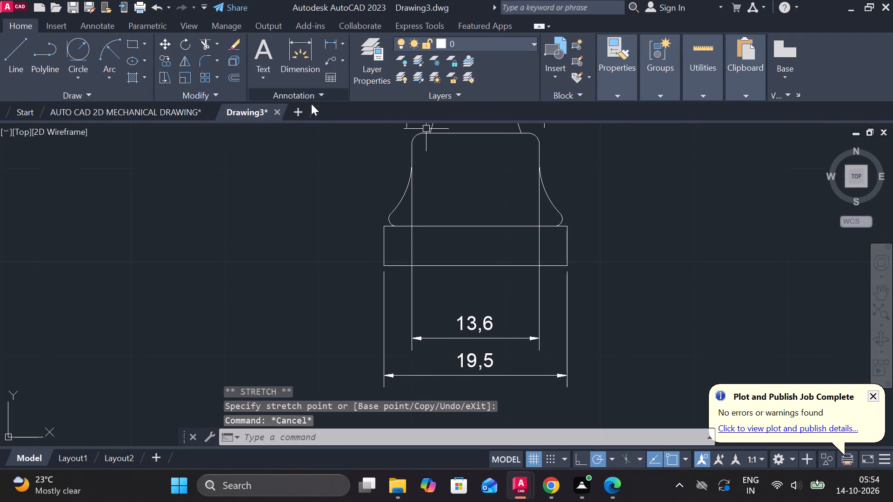
click(331, 39)
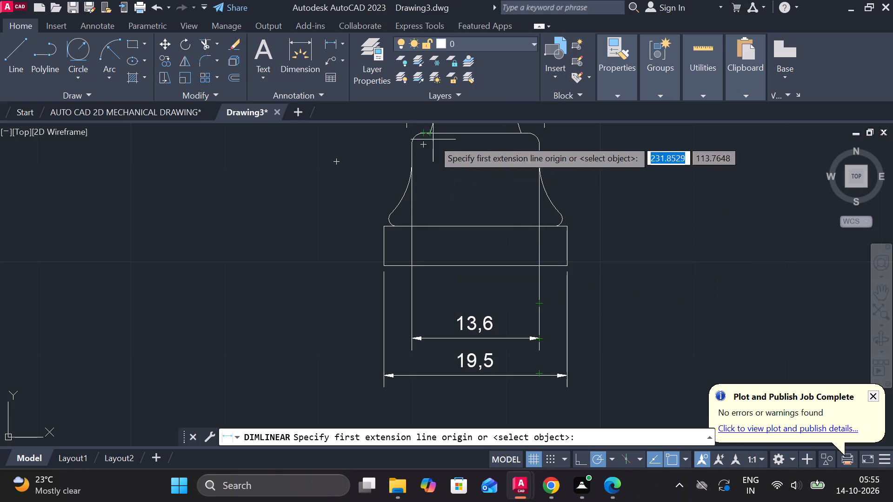
middle_drag(447, 172, 446, 216)
click(430, 178)
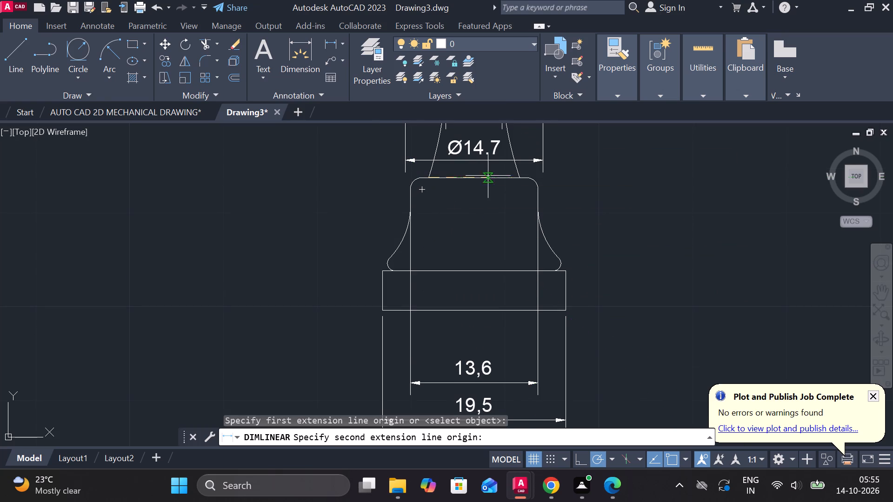
click(520, 177)
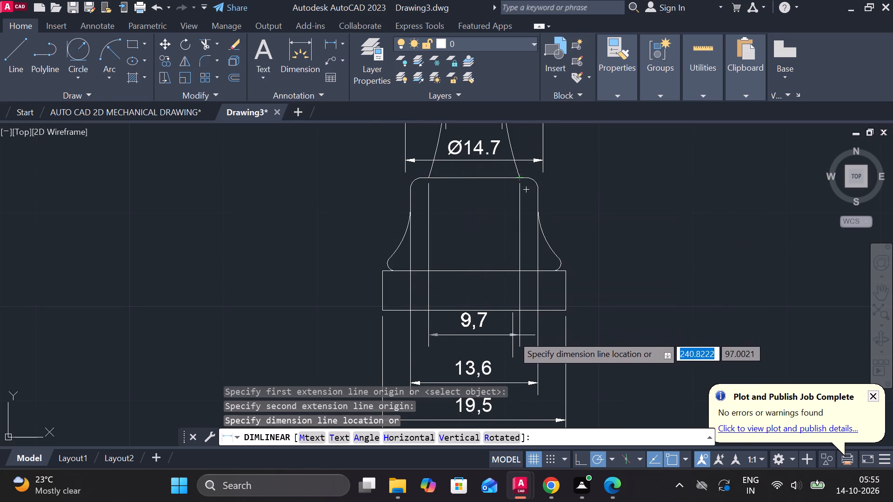
click(510, 343)
middle_drag(497, 304, 491, 304)
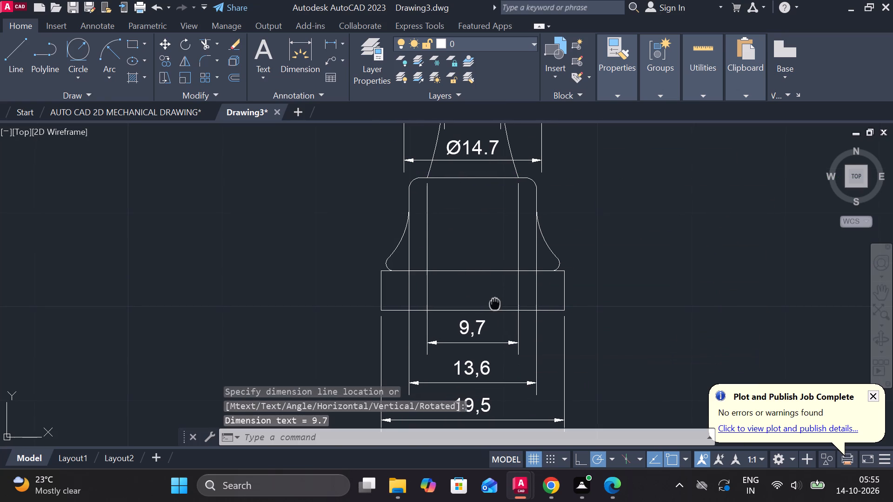
Insert a diameter symbol before the value of the stem's lower-end width dimension.
middle_drag(491, 304, 466, 231)
key(Escape)
double_click(449, 254)
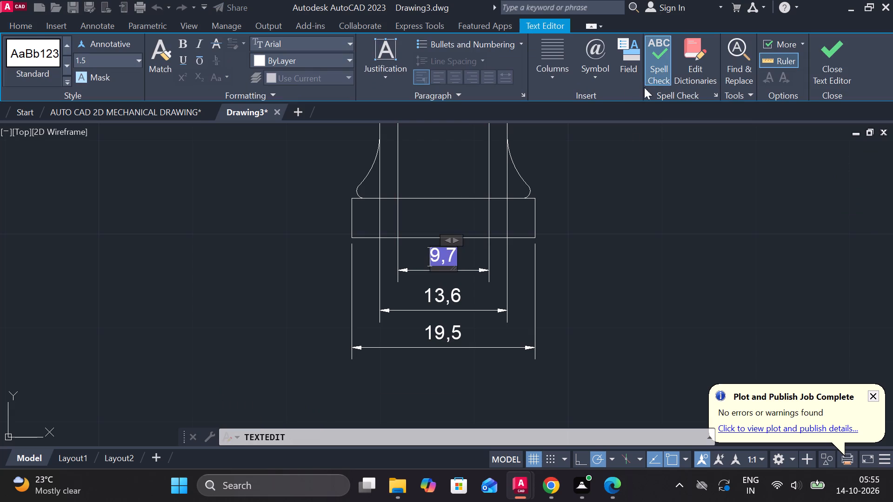
click(599, 75)
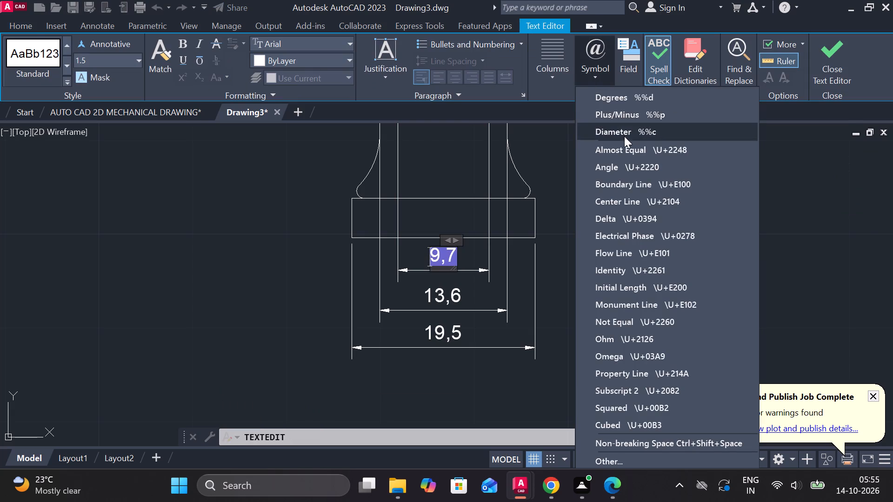
click(614, 129)
click(817, 57)
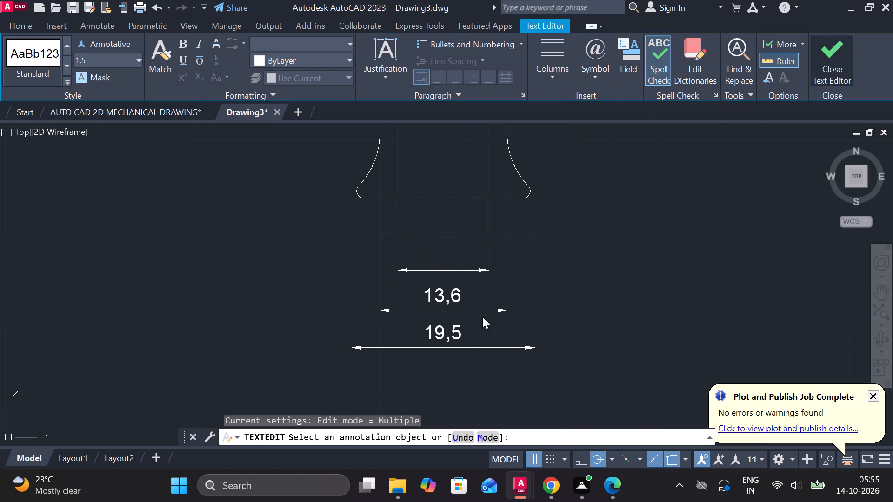
Replace the flared-body width dimension's text with Ø13.6, using the diameter symbol.
triple_click(440, 301)
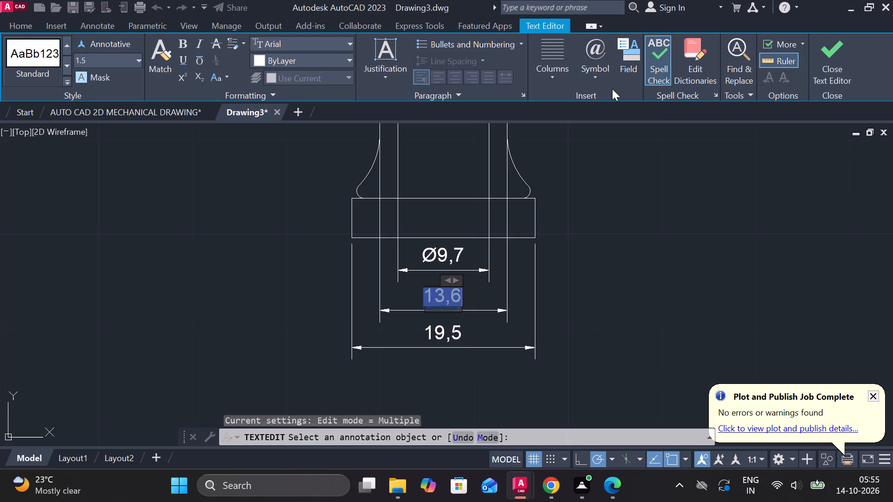
click(605, 73)
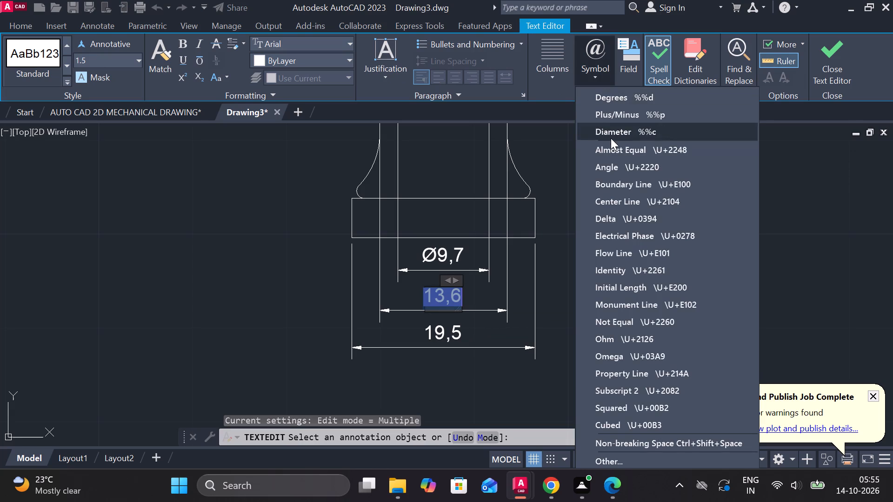
click(611, 138)
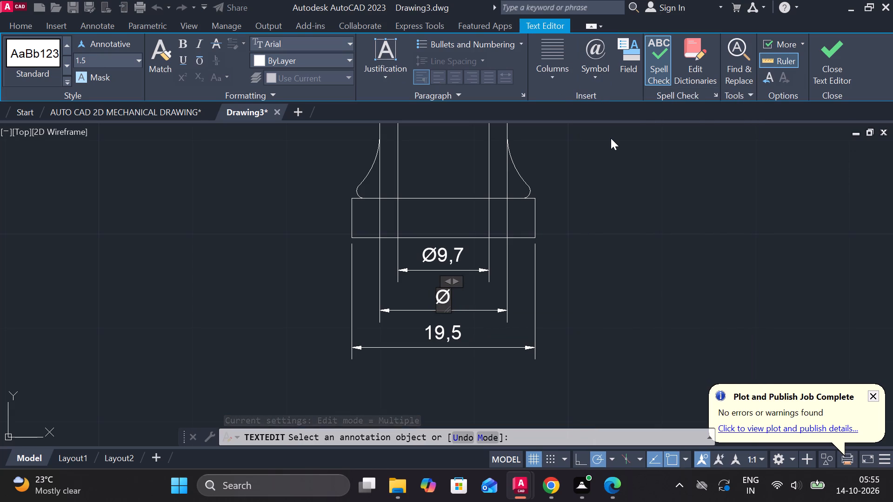
text(13)
text(.6)
click(829, 46)
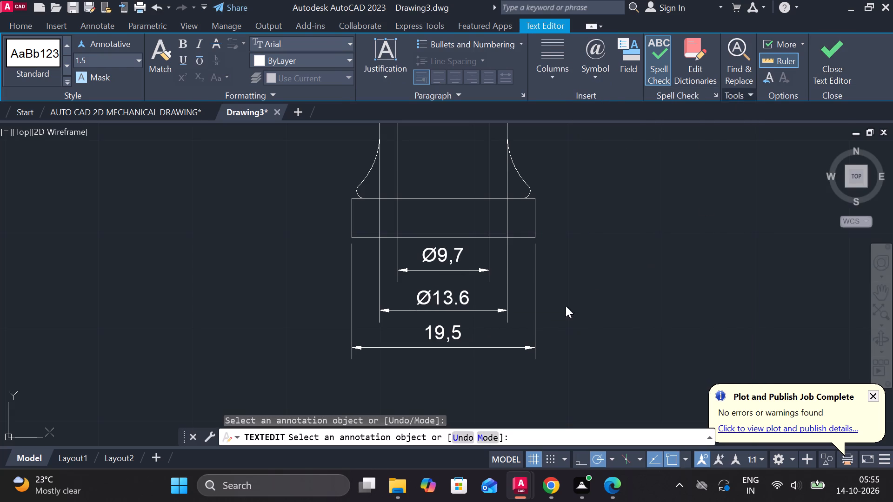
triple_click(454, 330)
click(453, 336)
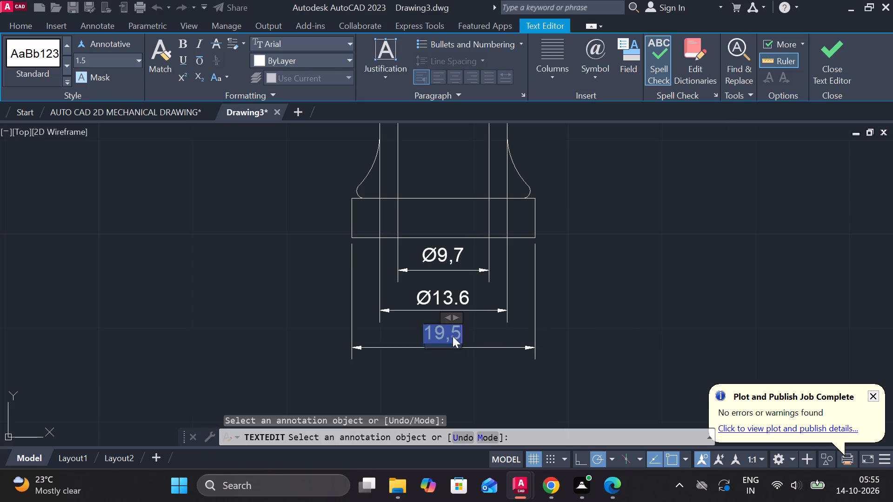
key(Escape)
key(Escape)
Insert a diameter symbol before the value of the base rectangle's width dimension.
double_click(459, 331)
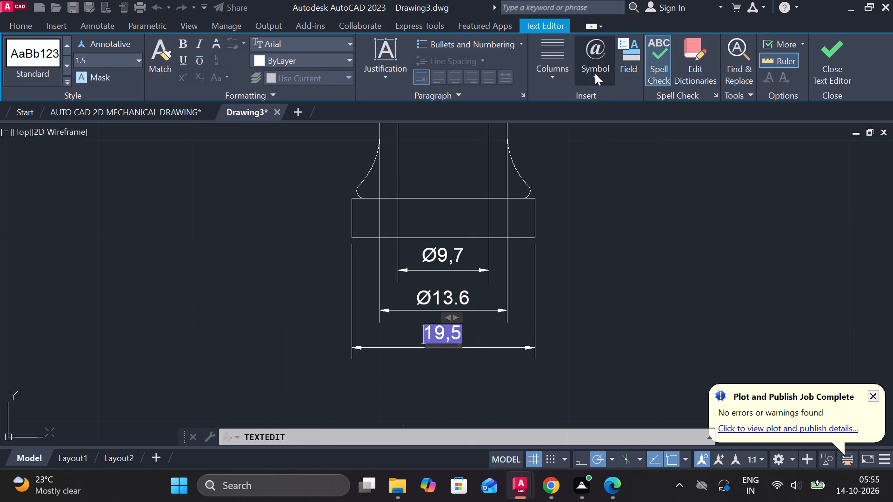
click(595, 71)
click(640, 135)
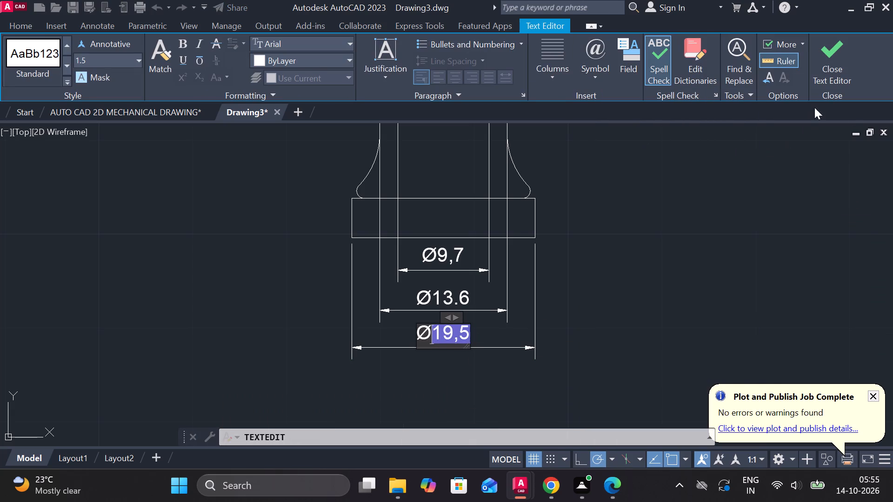
click(827, 78)
Add a vertical linear dimension for the upper slot's height, placing it to the right of the slots.
scroll(520, 322, down, 1)
scroll(551, 247, down, 1)
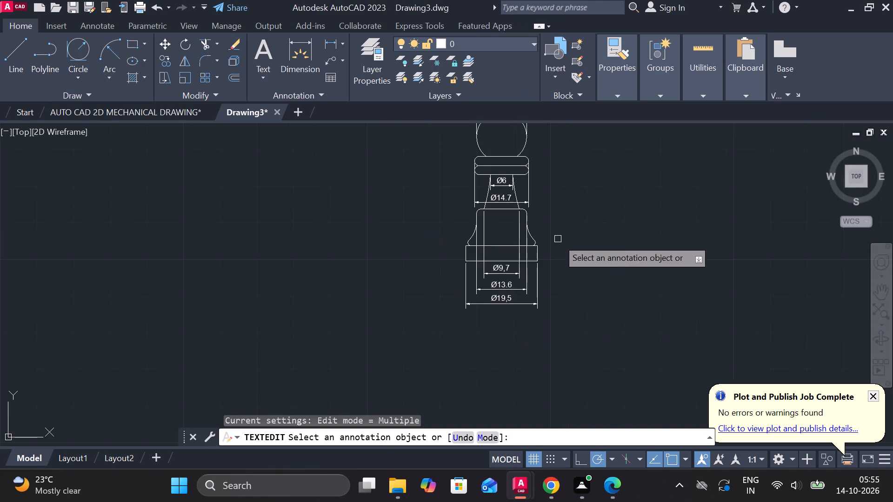
middle_drag(558, 235, 574, 264)
scroll(557, 228, up, 1)
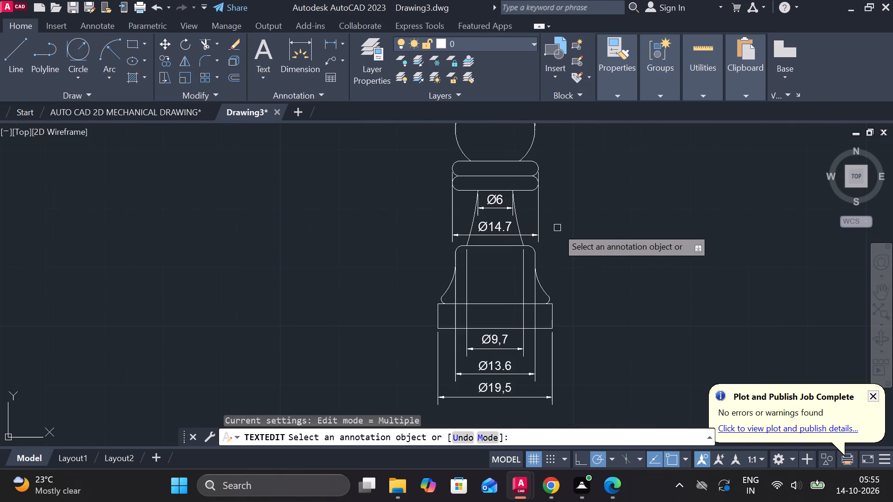
click(324, 44)
scroll(362, 184, up, 1)
middle_drag(362, 184, 297, 237)
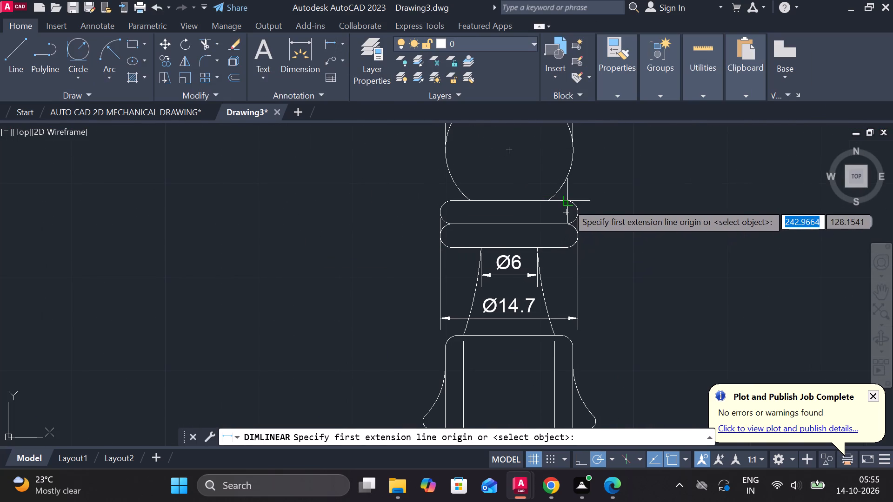
click(567, 203)
click(568, 228)
click(624, 222)
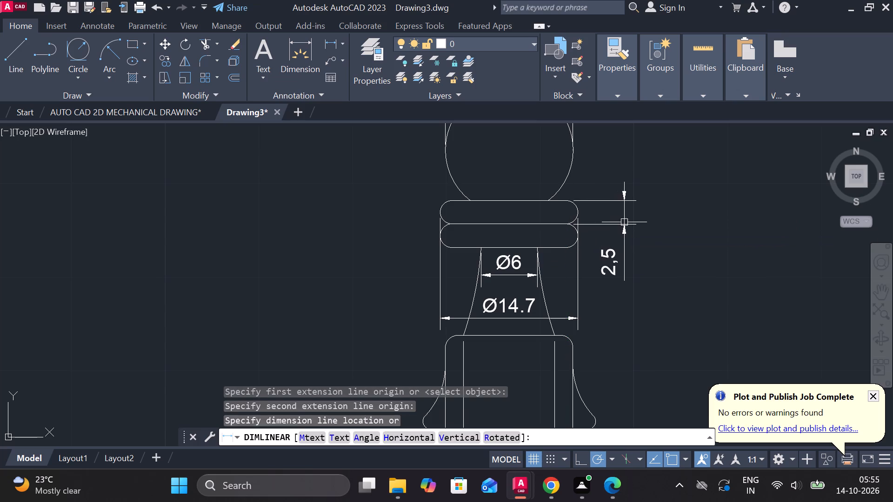
Add a vertical linear dimension from the flared body's top edge to the base's top edge, placing it left of the body.
middle_drag(336, 246, 411, 196)
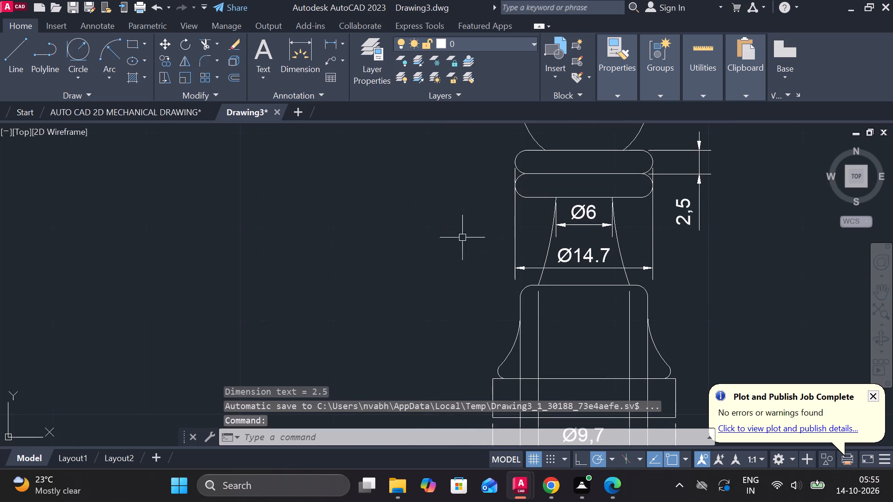
key(v)
key(Escape)
key(space)
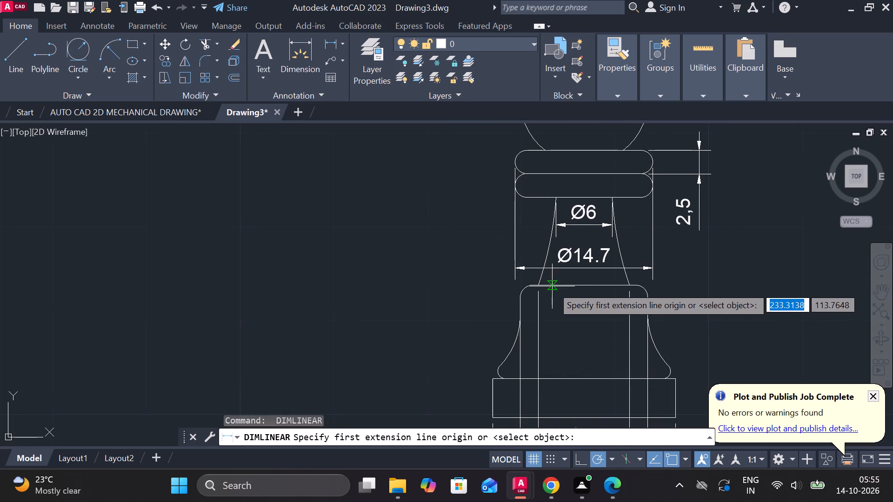
click(552, 286)
click(559, 378)
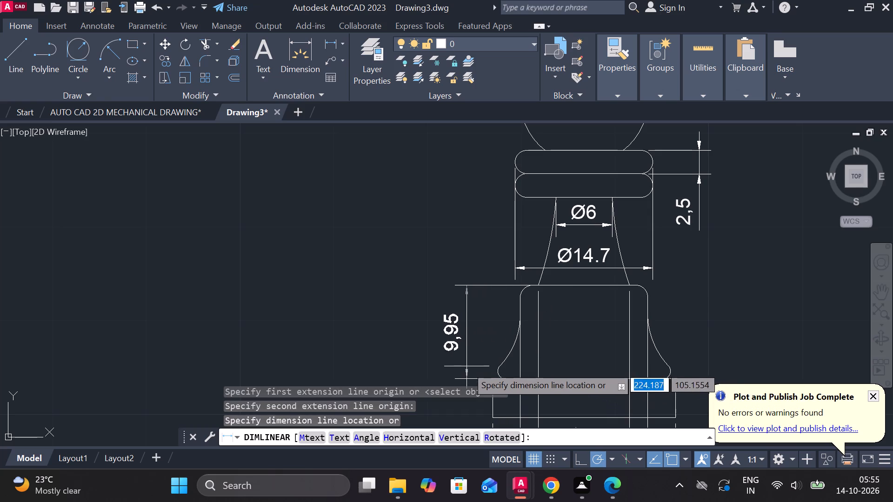
middle_drag(466, 366, 471, 333)
click(454, 333)
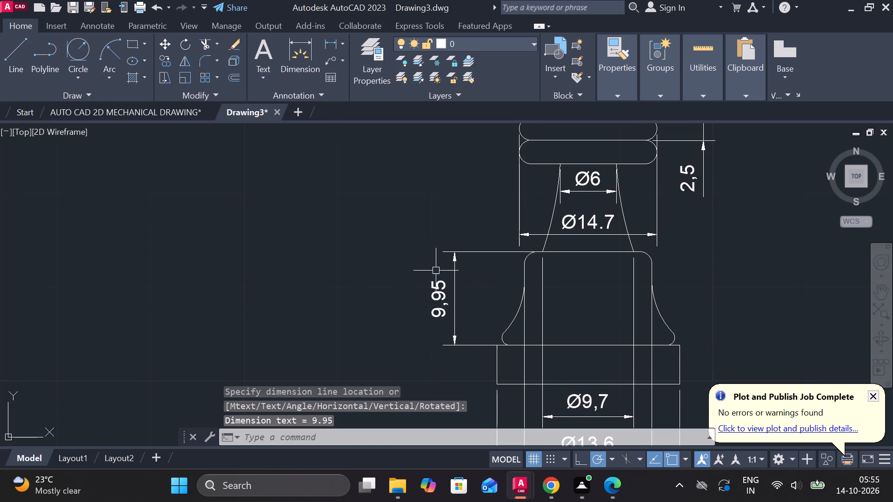
Add a vertical linear dimension for the lower slot's height, placing it to the left of the slots.
middle_drag(431, 215, 429, 301)
key(space)
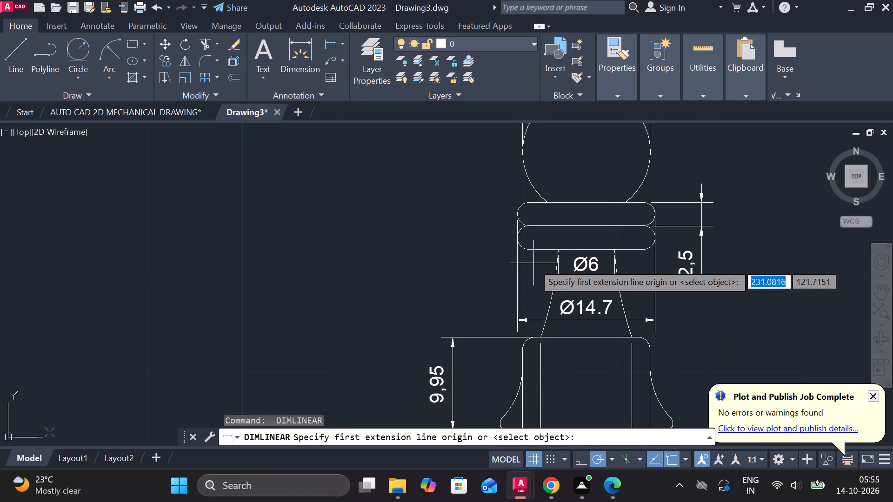
scroll(533, 232, up, 1)
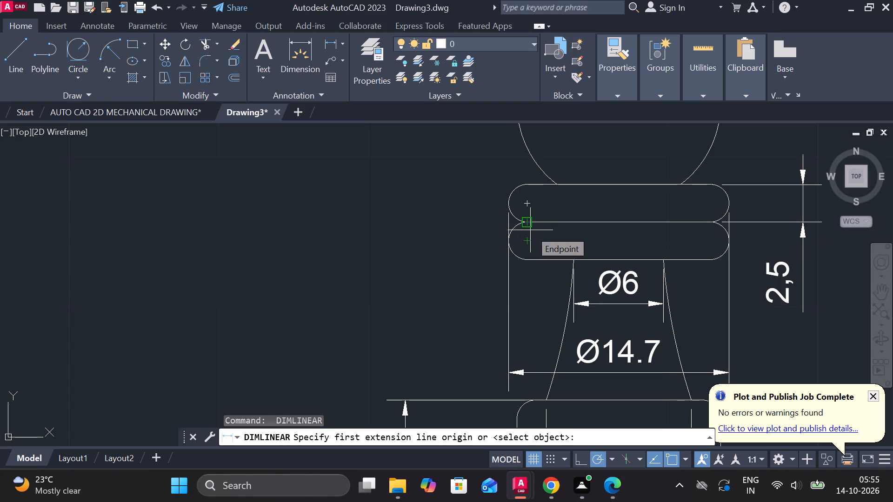
click(530, 230)
double_click(526, 264)
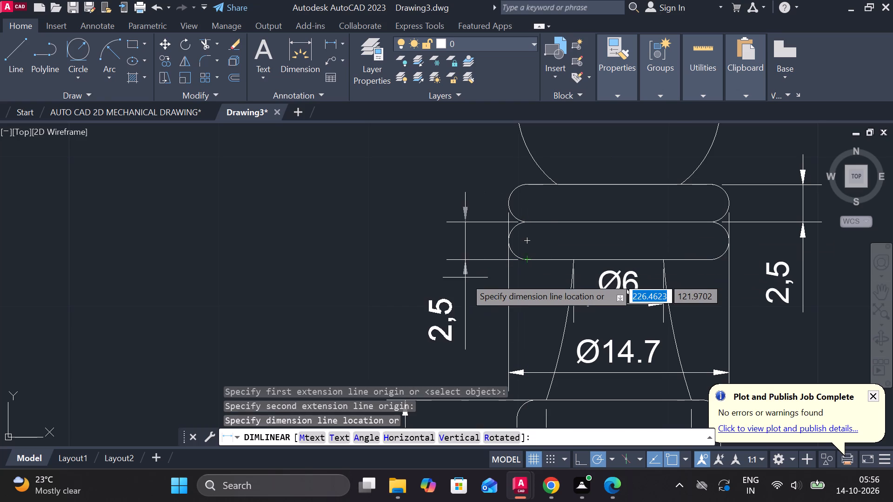
scroll(465, 277, down, 1)
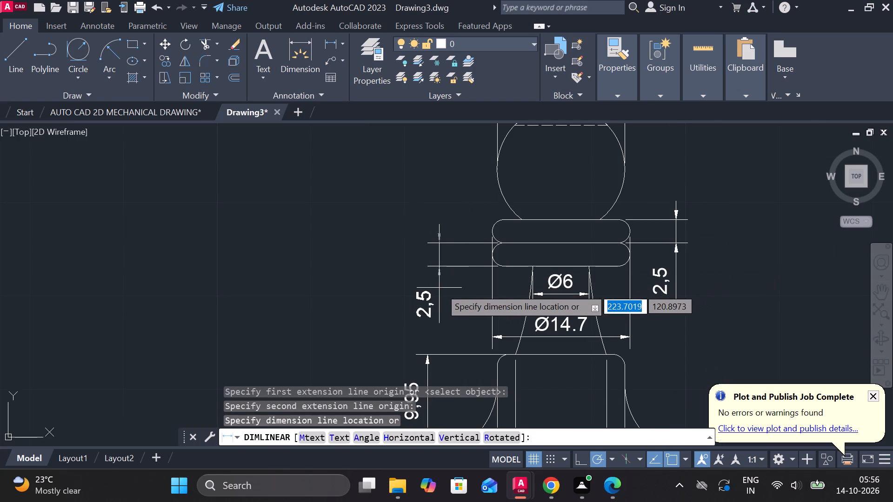
click(461, 288)
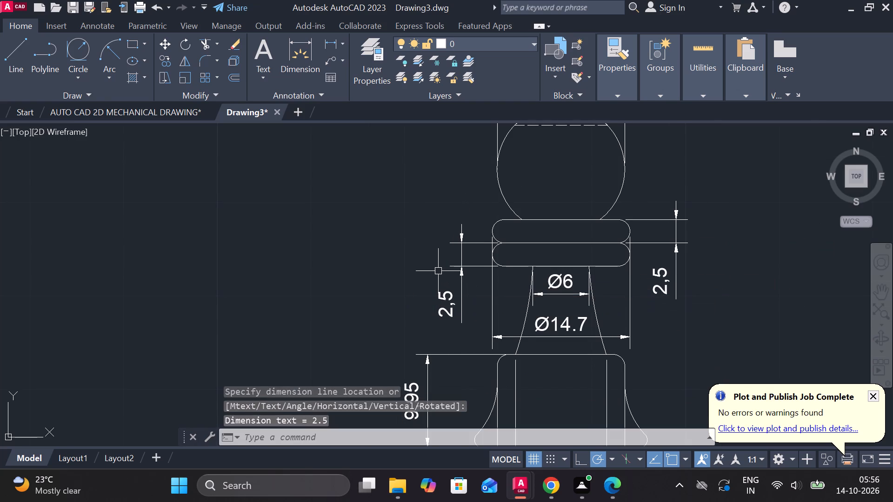
Add a vertical linear dimension for the stem, from the lower slot's bottom to the flared body's top, left of the lower-slot dimension.
scroll(438, 271, down, 1)
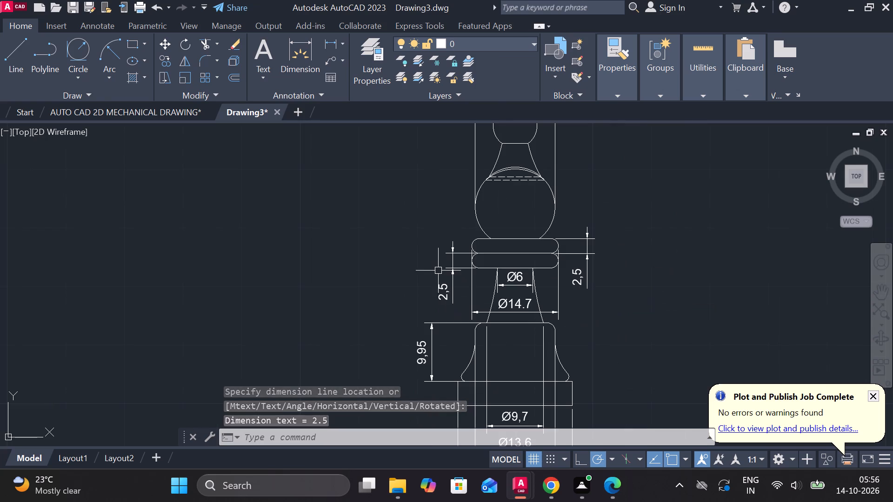
middle_drag(368, 251, 398, 295)
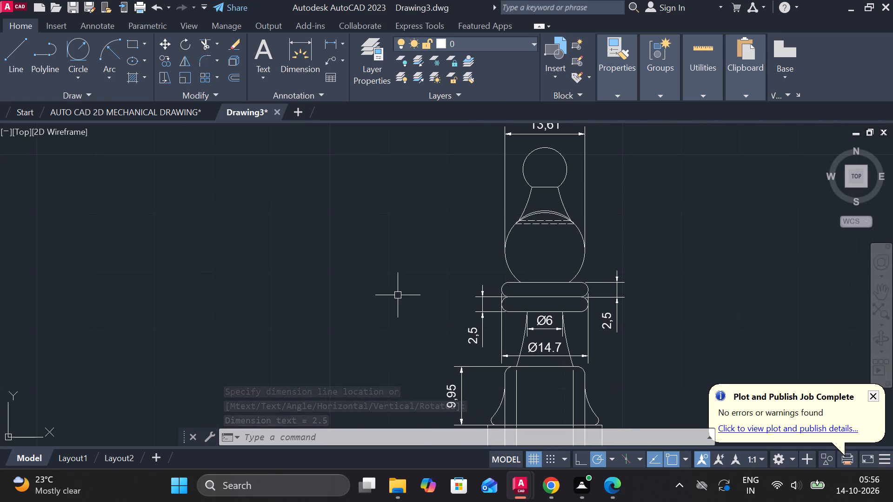
middle_drag(398, 294, 400, 251)
scroll(546, 268, up, 1)
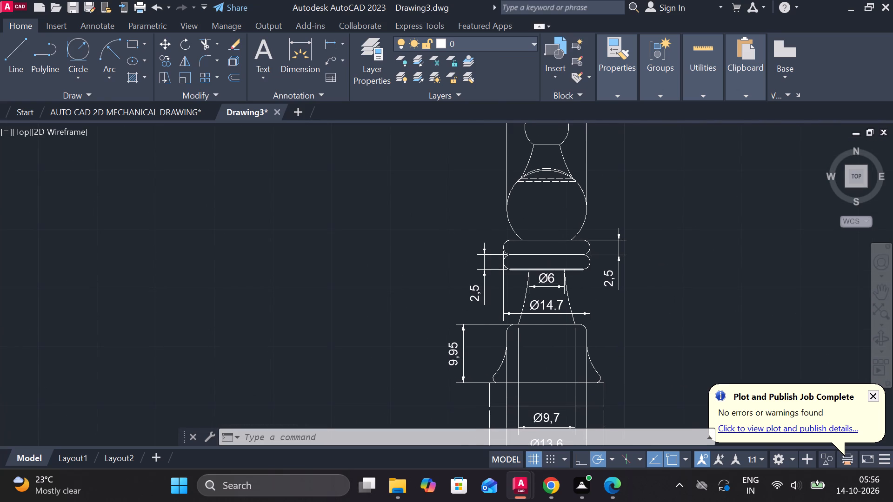
key(space)
click(499, 273)
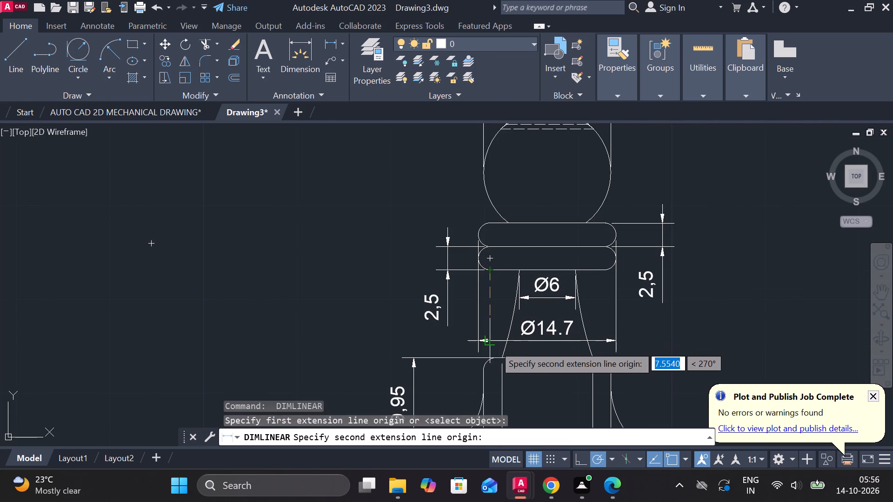
click(493, 355)
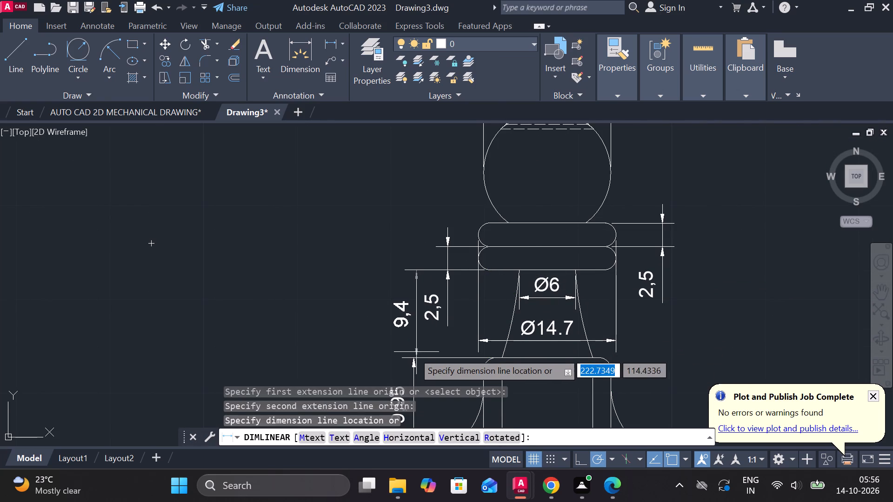
click(410, 353)
Add a vertical linear dimension from the small head circle's flat bottom to the upper slot's top edge, placing it left of the head.
middle_drag(372, 256, 352, 294)
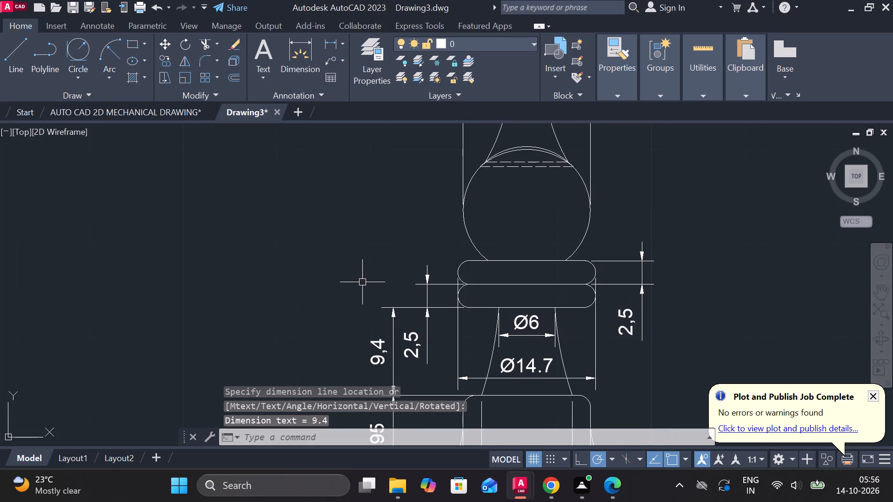
middle_drag(362, 269, 364, 339)
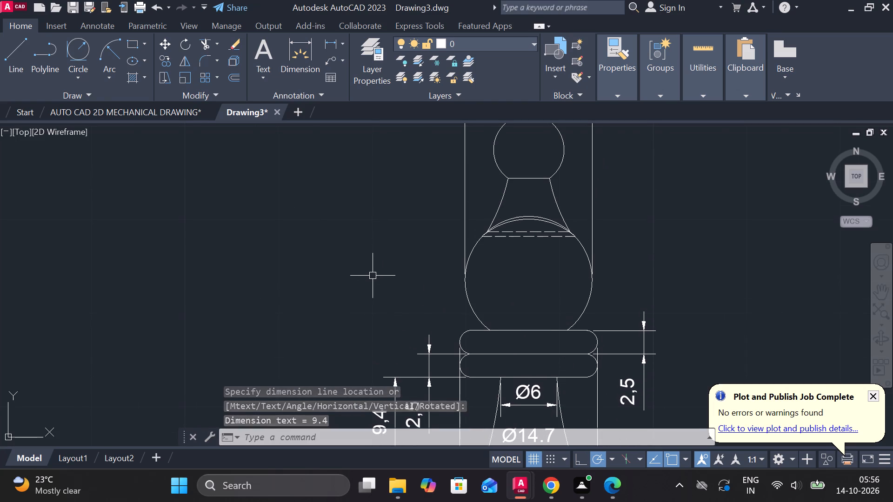
scroll(373, 276, down, 1)
key(space)
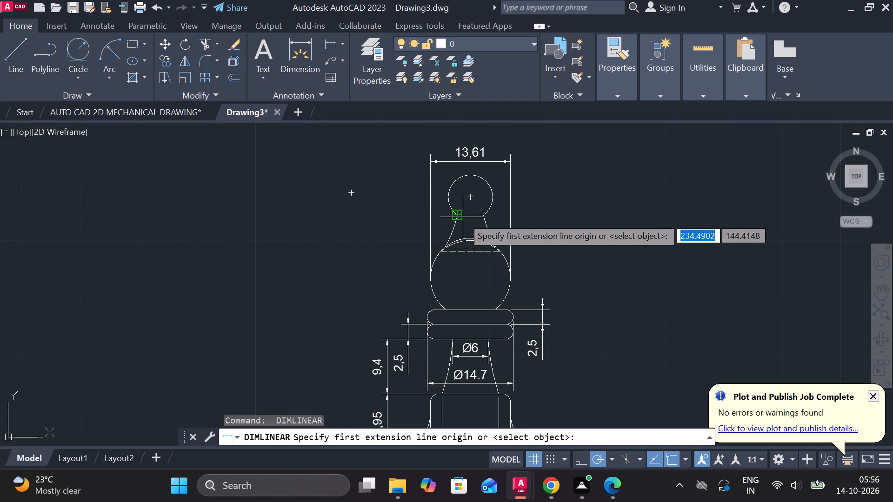
click(463, 217)
click(458, 306)
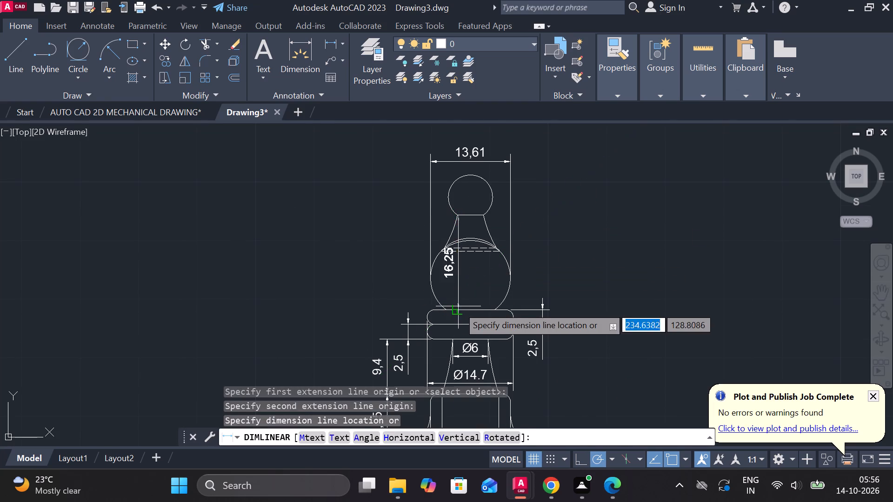
scroll(409, 303, up, 2)
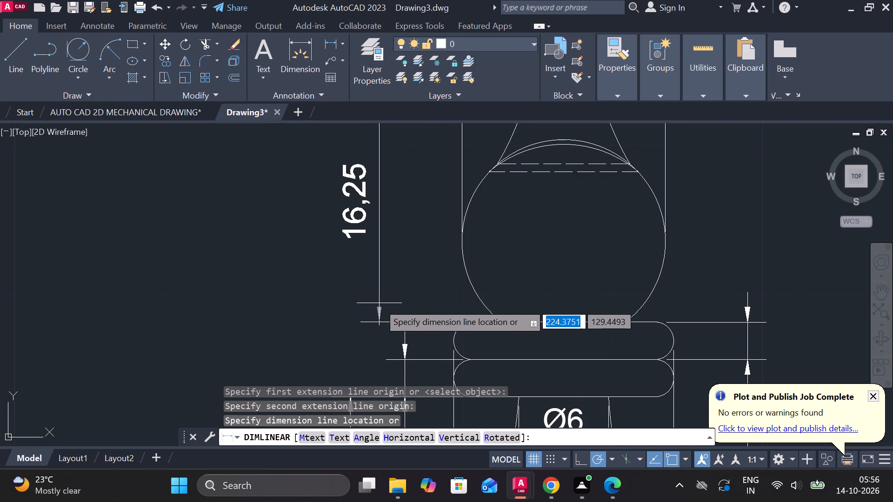
scroll(376, 303, down, 1)
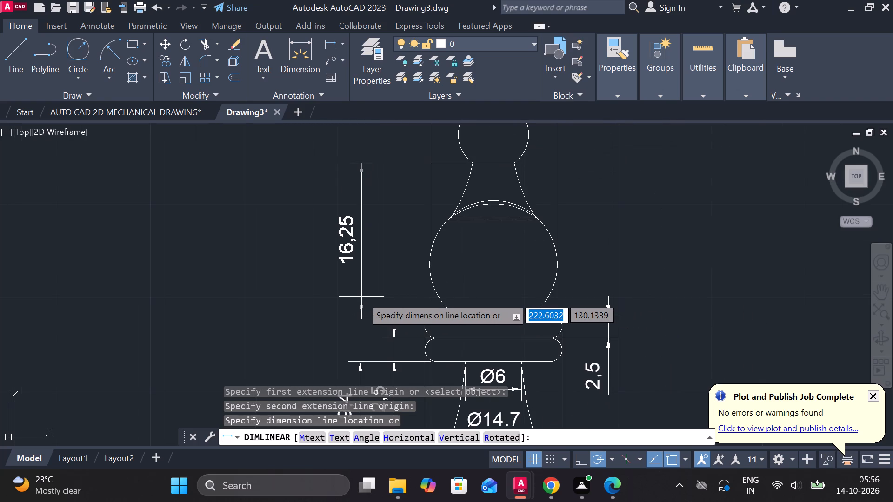
click(361, 297)
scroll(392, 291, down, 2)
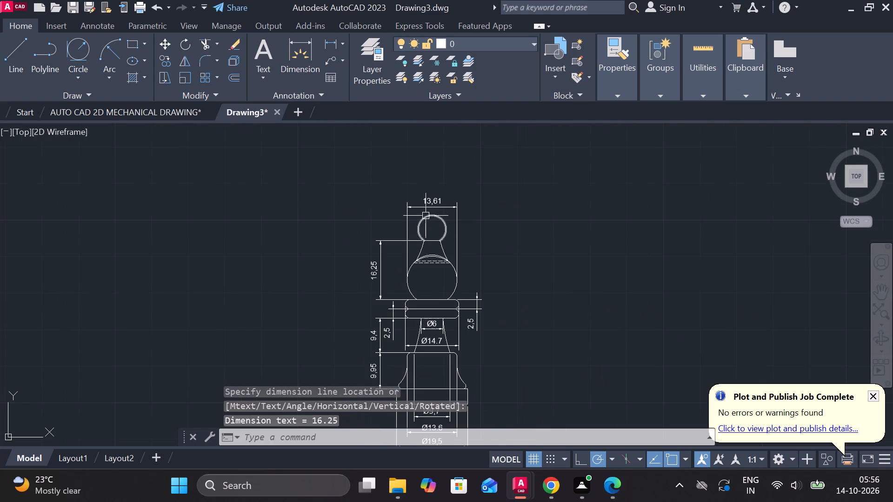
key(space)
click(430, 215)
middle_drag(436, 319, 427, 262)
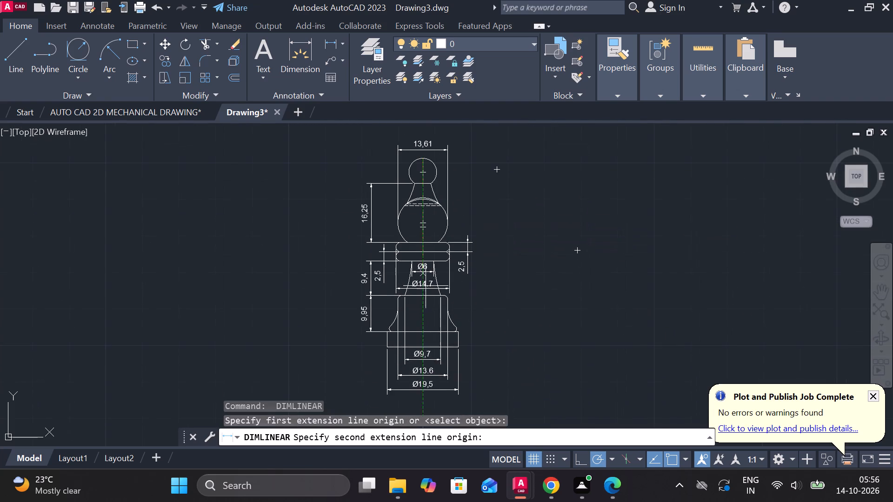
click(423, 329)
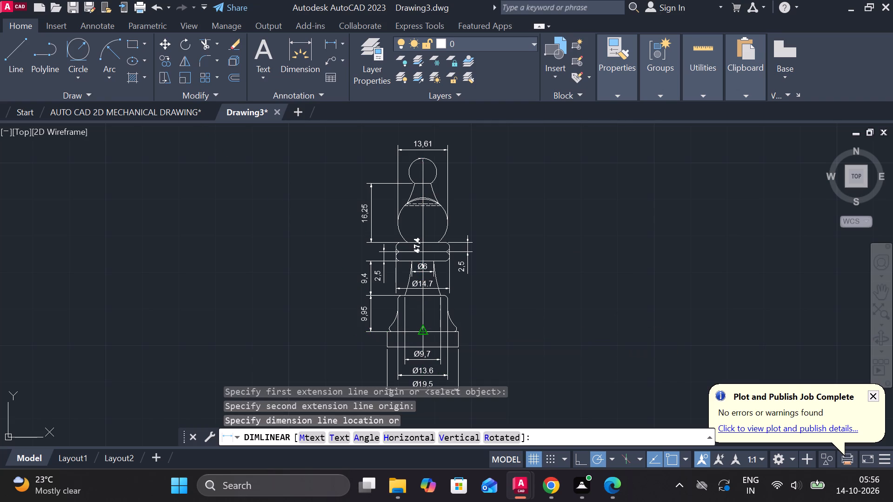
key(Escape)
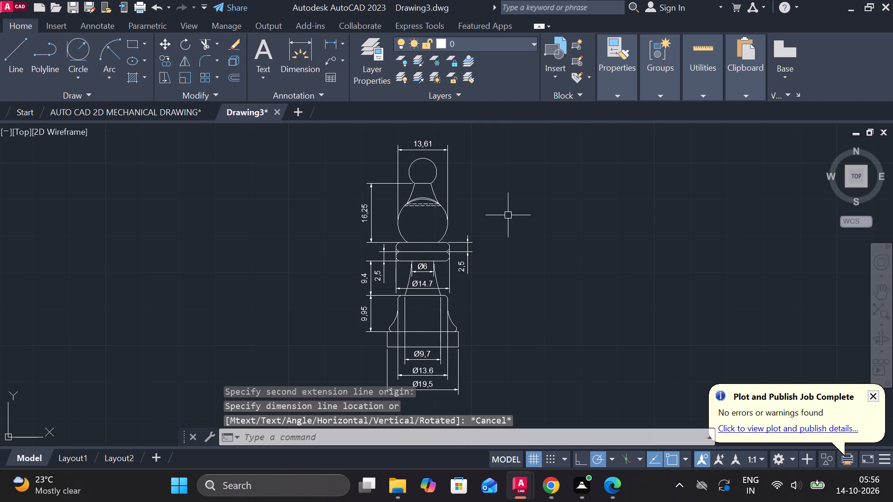
Add an overall height linear dimension from the top of the small head circle to the base's bottom edge, left of the other dimensions.
click(330, 46)
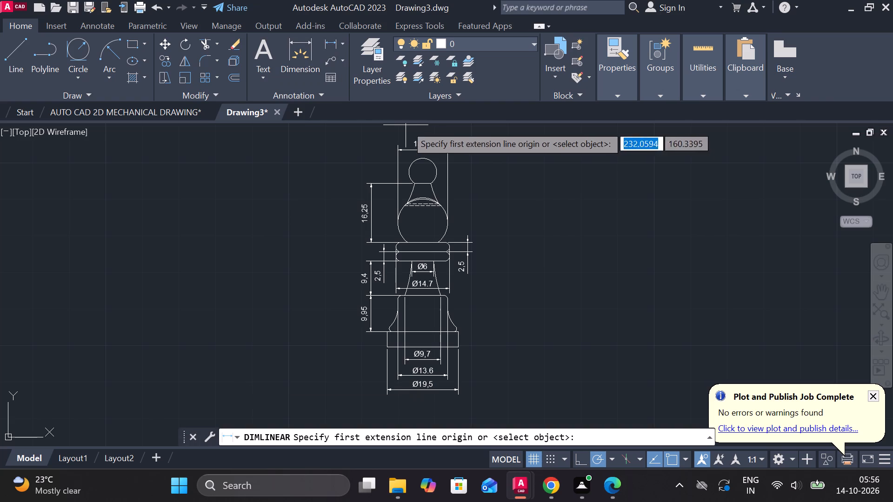
click(421, 159)
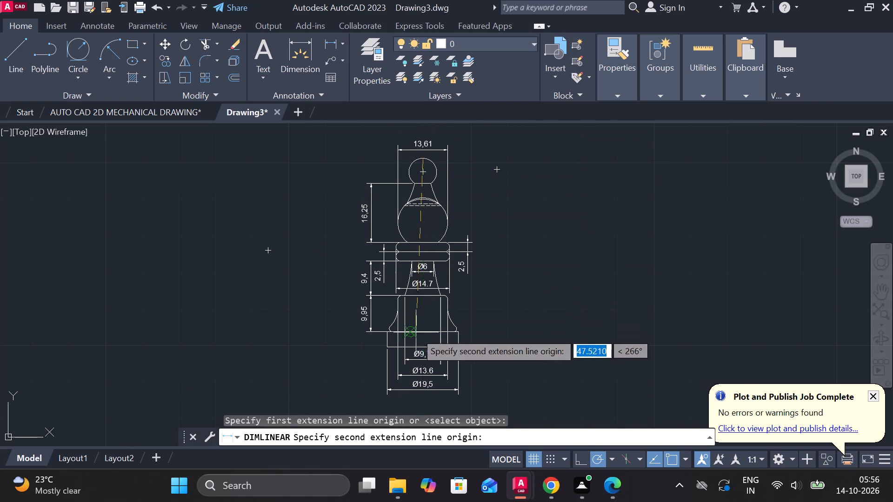
click(420, 347)
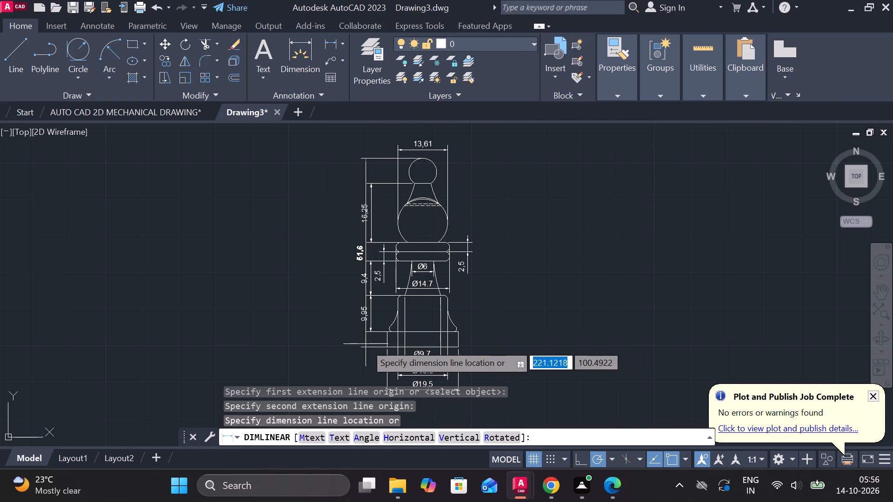
click(339, 344)
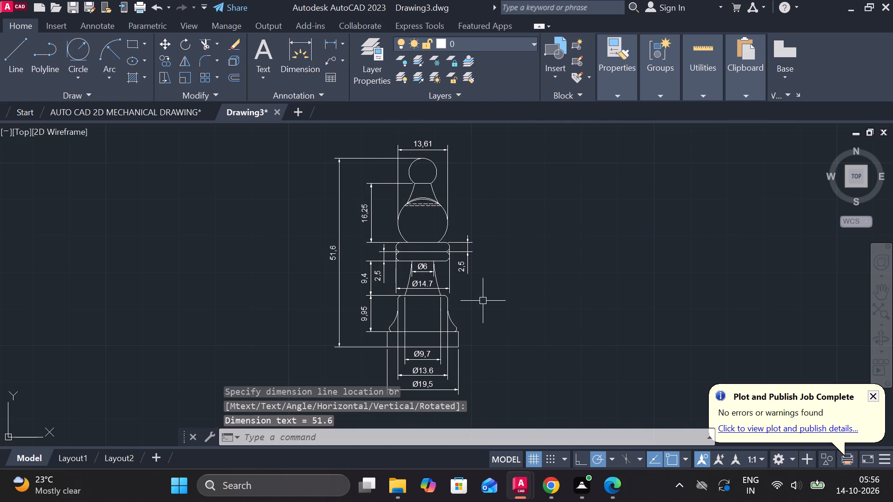
Add a radius dimension to the small head circle, placing its text above and to the right of the circle.
middle_drag(503, 176, 502, 214)
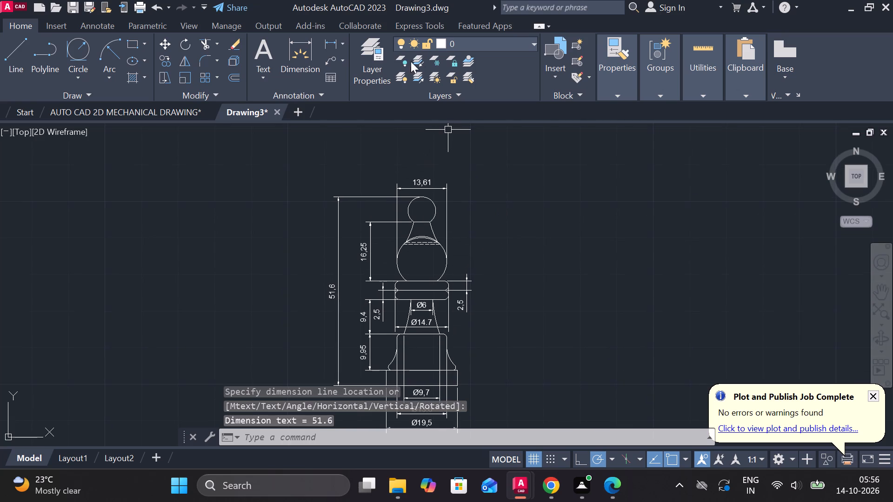
click(344, 47)
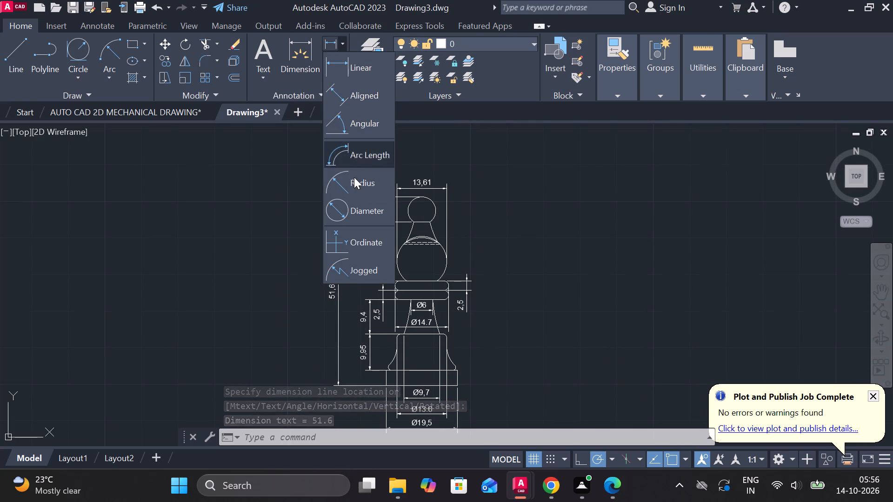
click(354, 177)
click(433, 205)
scroll(470, 204, up, 1)
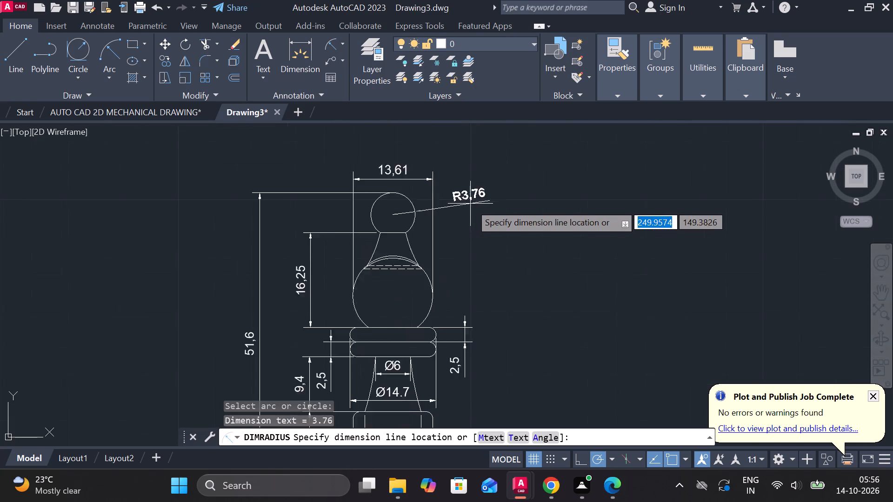
scroll(470, 204, up, 1)
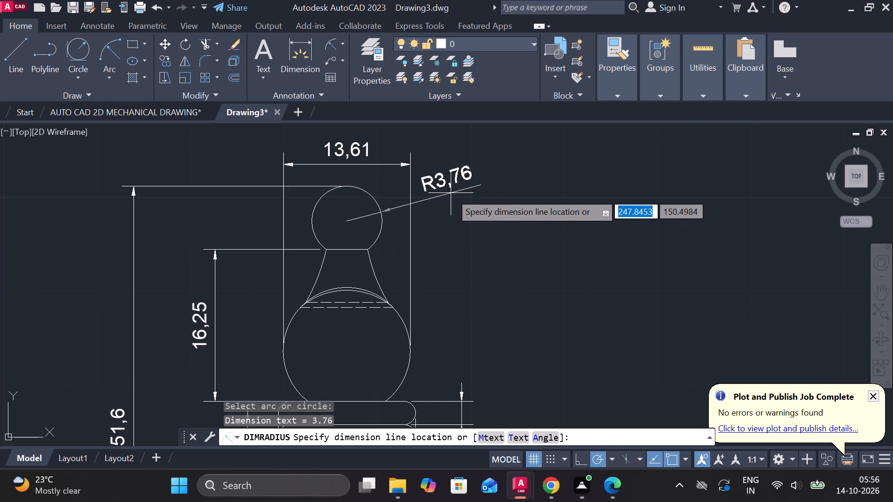
click(451, 188)
Modify the ISO-25 dimension style with text height 2 and ISO standard text alignment, and set the style current.
scroll(519, 208, down, 3)
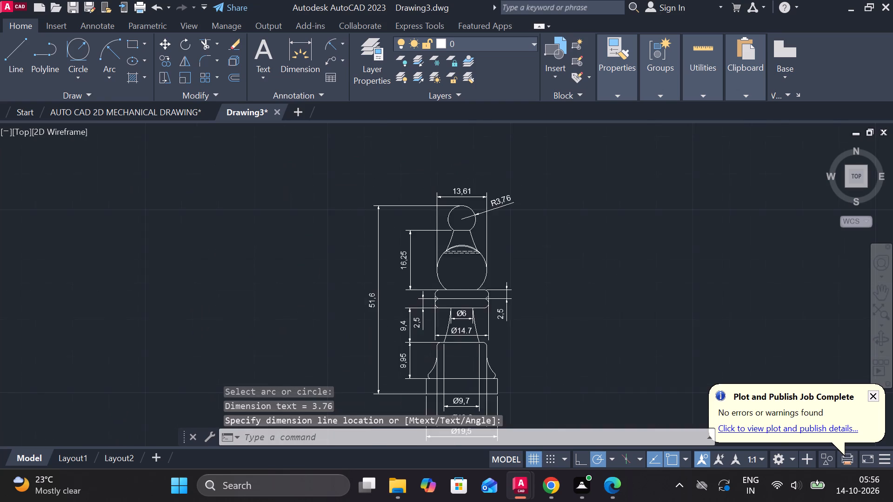
middle_drag(546, 225, 461, 218)
scroll(453, 222, up, 1)
middle_drag(456, 225, 431, 175)
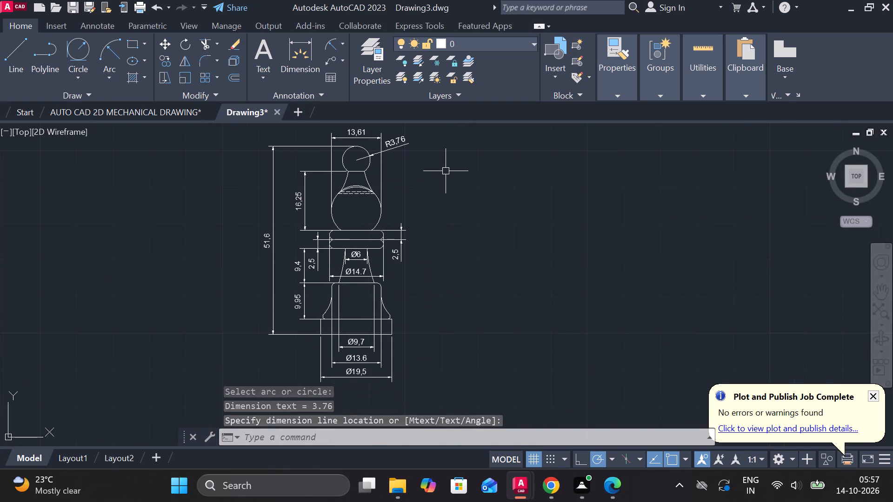
middle_drag(456, 190, 457, 214)
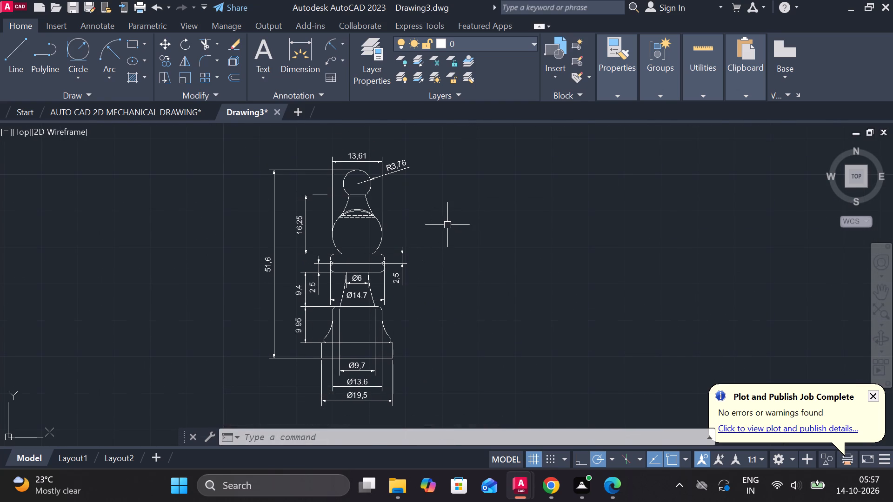
key(Escape)
key(d)
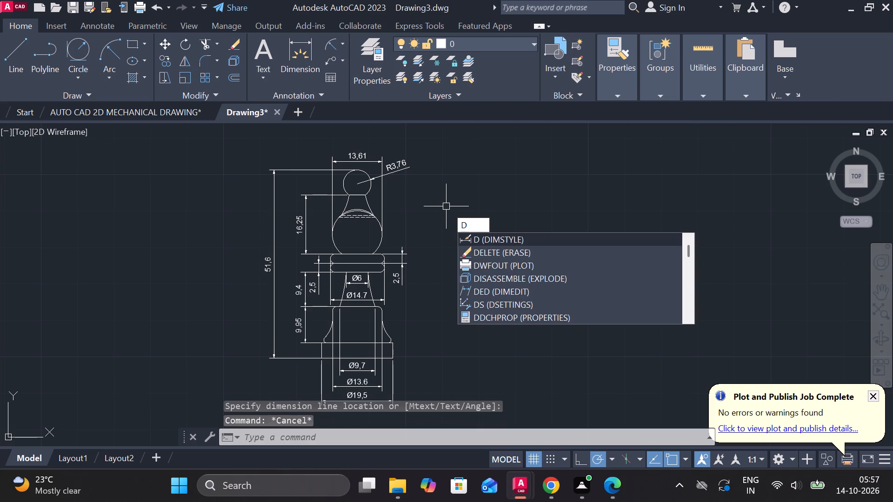
key(Escape)
text(D)
key(space)
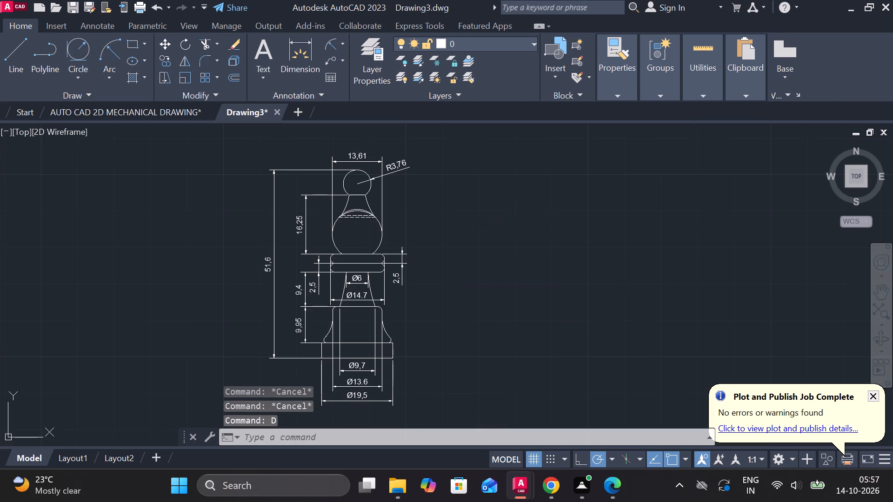
click(578, 210)
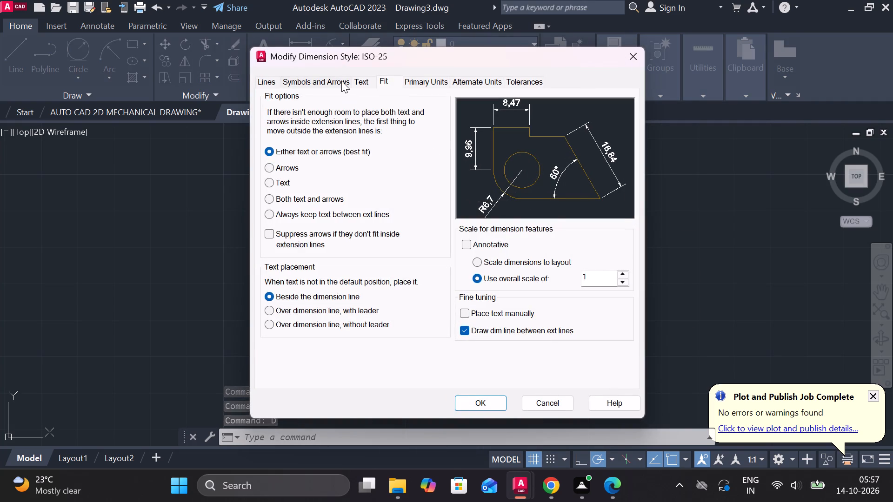
click(341, 81)
click(288, 221)
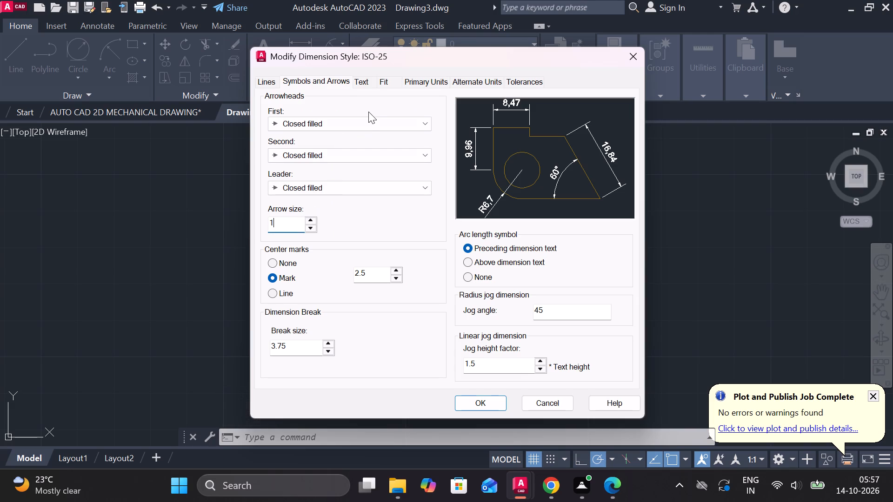
click(374, 85)
drag(409, 184, 391, 184)
key(2)
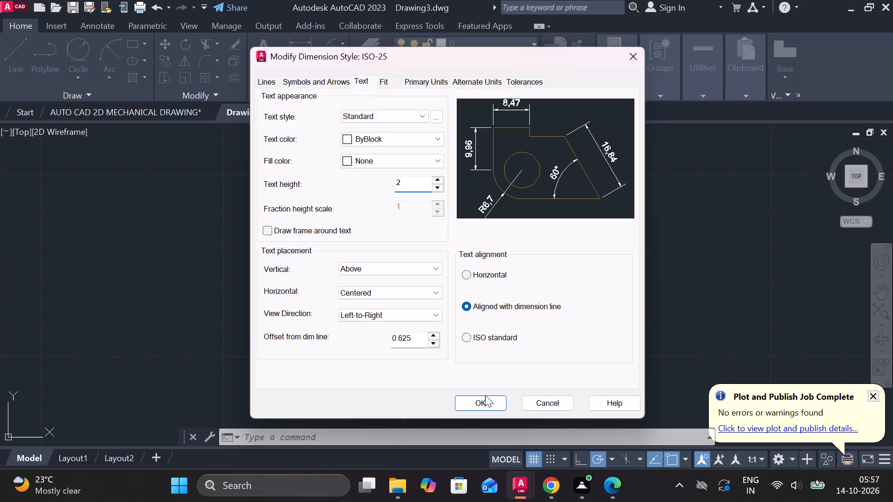
click(467, 339)
click(482, 400)
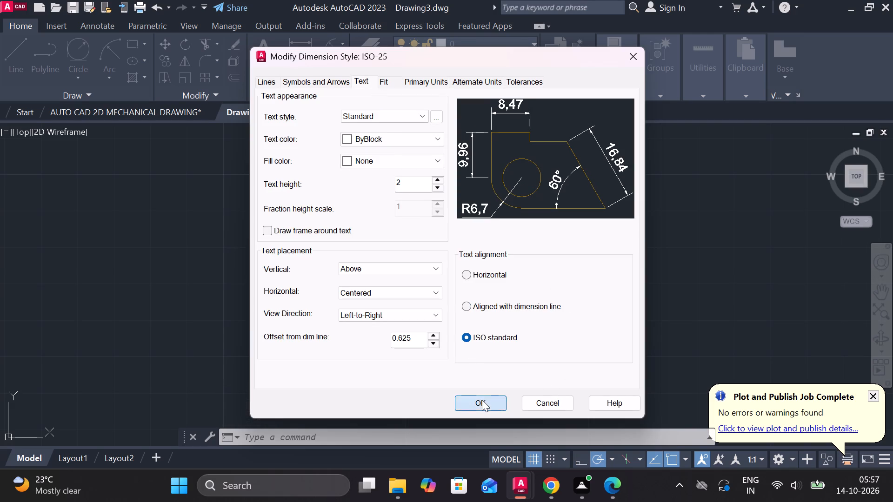
click(592, 159)
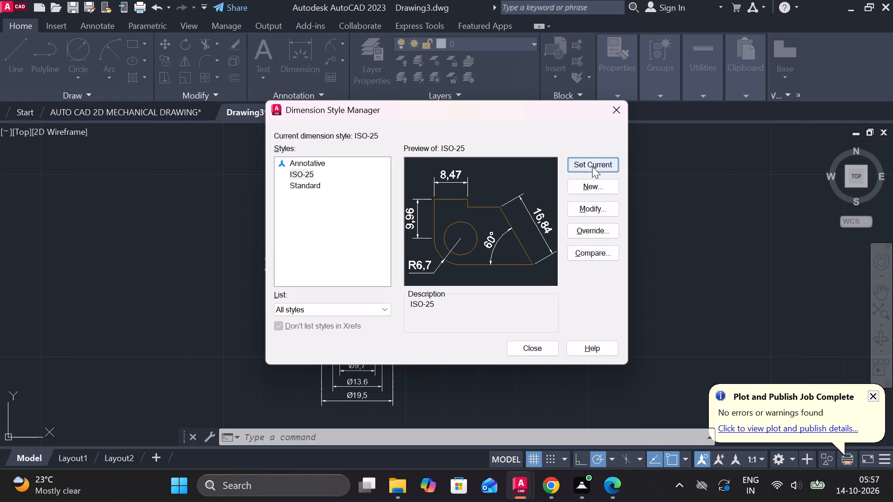
click(546, 349)
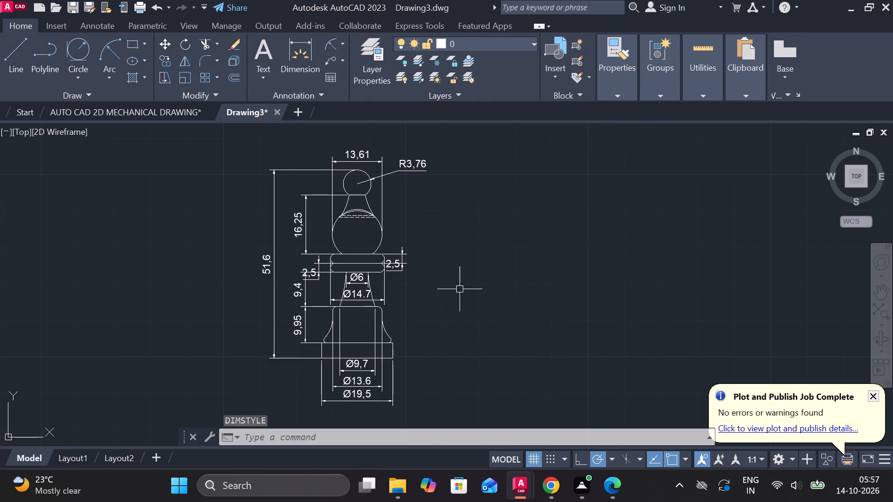
Move the Ø19,5 base-width dimension farther below the base to leave space beneath the Ø13.6 dimension.
scroll(324, 269, up, 1)
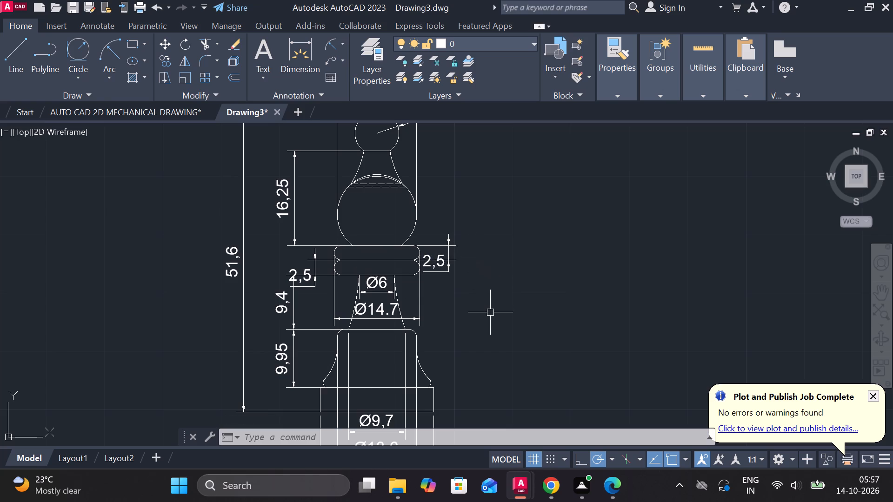
scroll(490, 313, down, 1)
middle_drag(487, 330, 492, 220)
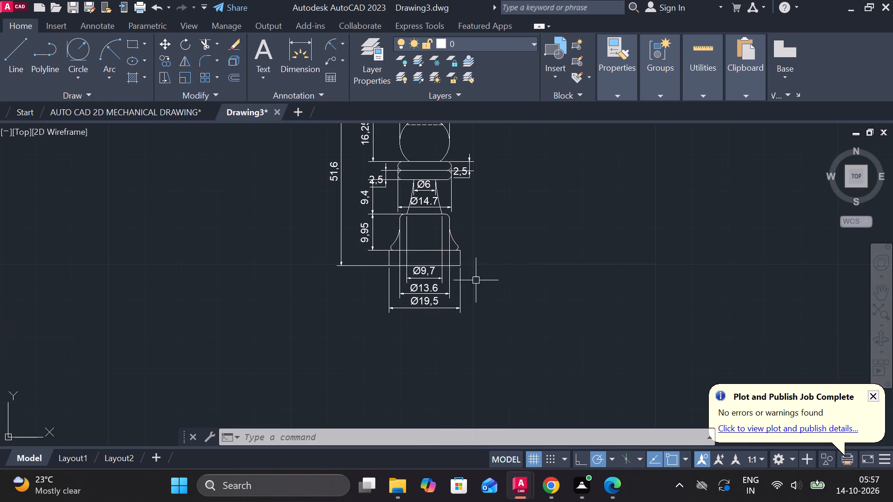
scroll(473, 281, up, 2)
middle_drag(473, 282, 500, 227)
click(409, 296)
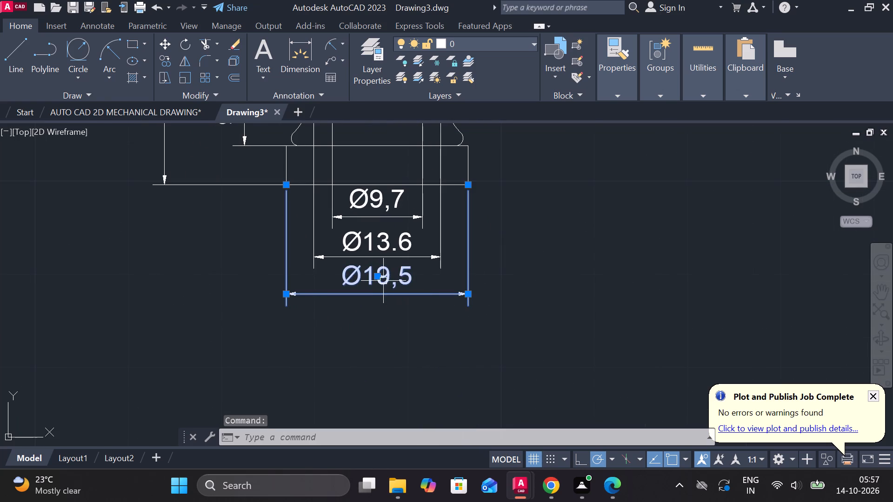
click(378, 277)
click(375, 317)
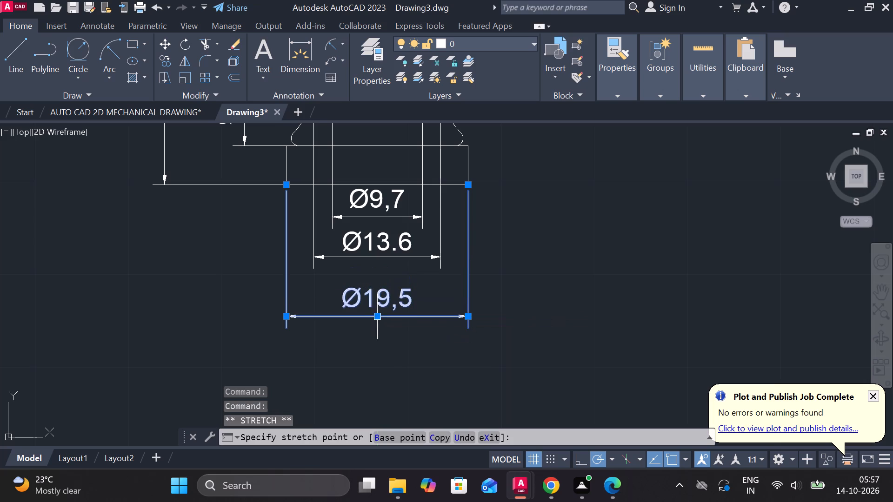
Move the Ø13.6 dimension lower beneath the base, keeping it above the Ø19,5 dimension.
click(366, 245)
click(379, 244)
click(380, 239)
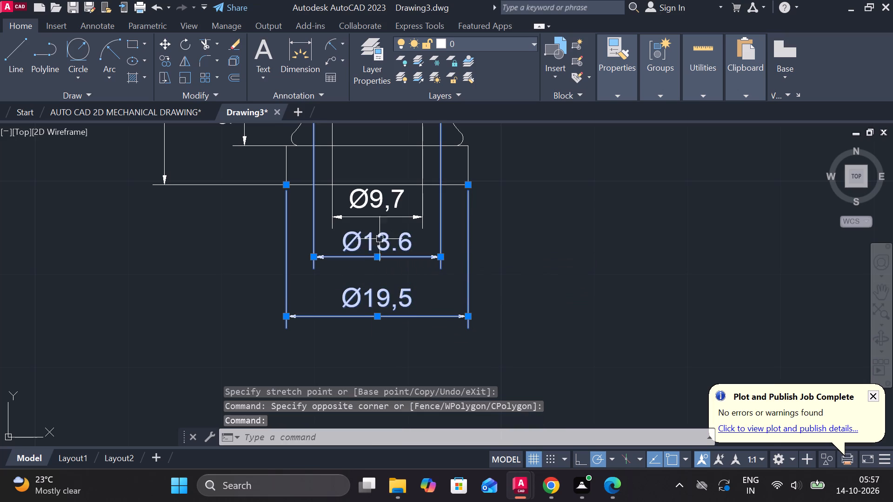
click(377, 254)
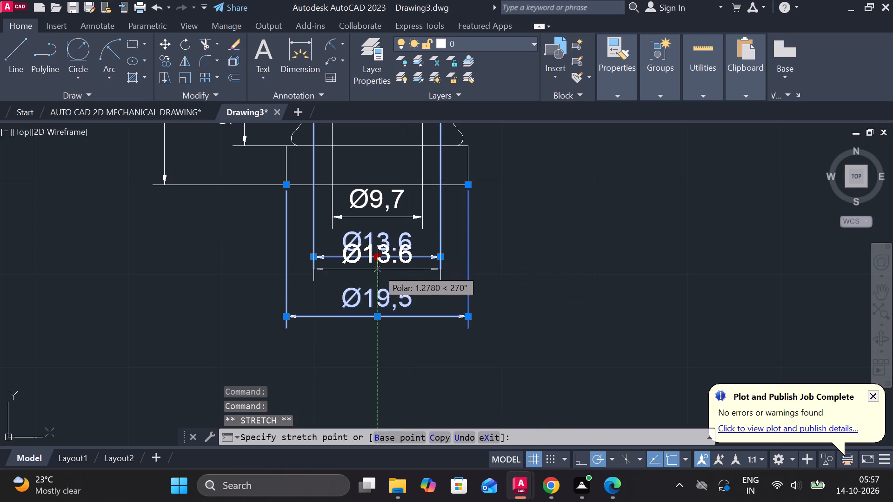
click(378, 272)
Move the Ø9,7 dimension lower beneath the base, closer to the Ø13.6 dimension, to even out the spacing.
click(380, 210)
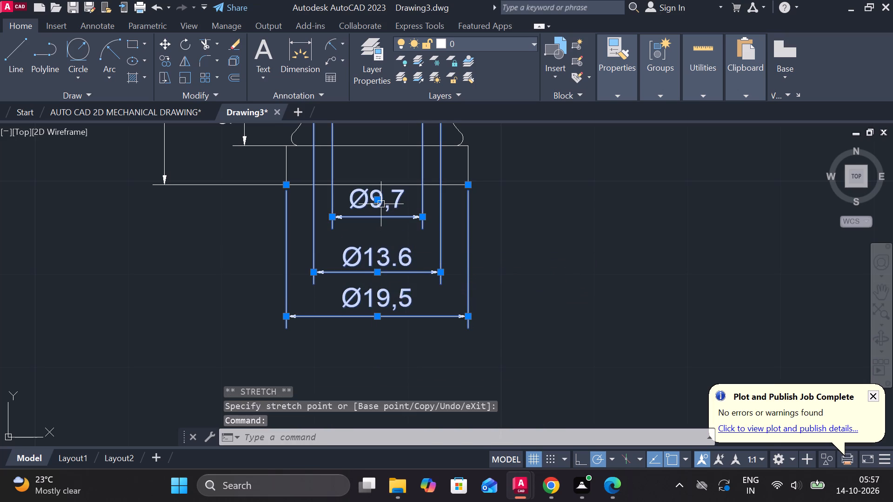
click(376, 203)
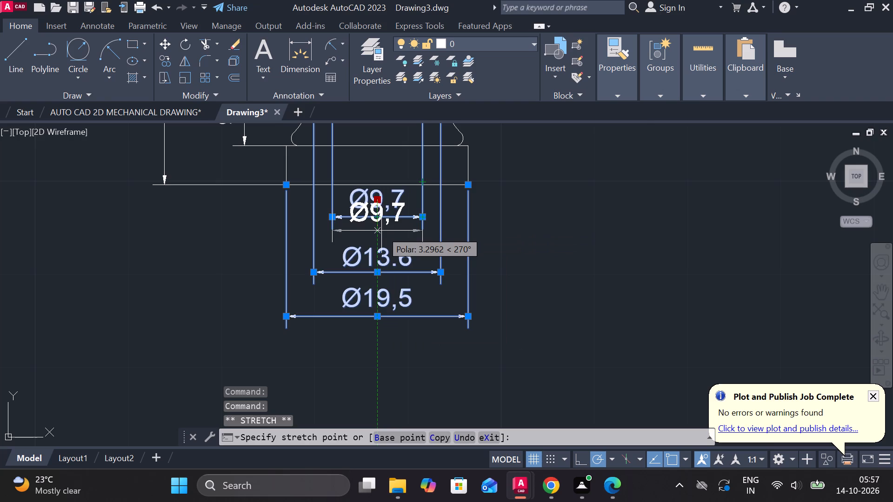
double_click(381, 231)
key(Escape)
scroll(503, 235, down, 1)
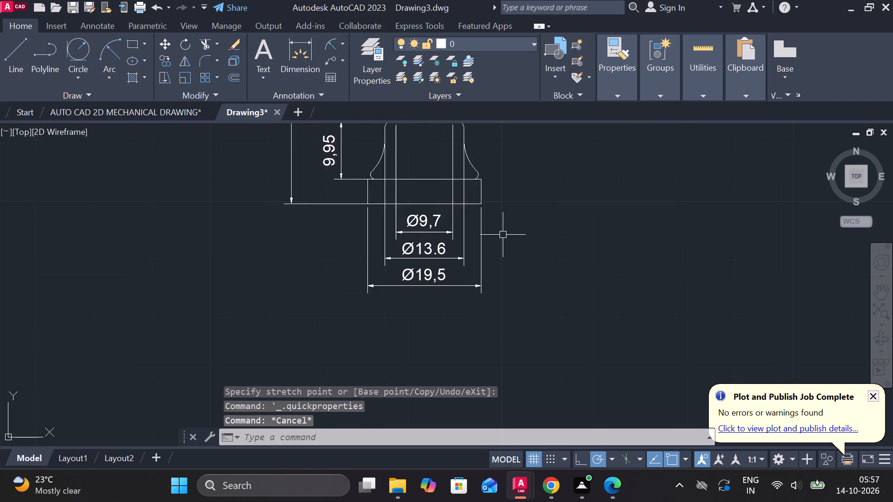
Add a vertical linear dimension for the height of the rectangular base, placed to the right of its right edge.
scroll(503, 235, down, 1)
middle_drag(521, 227, 411, 358)
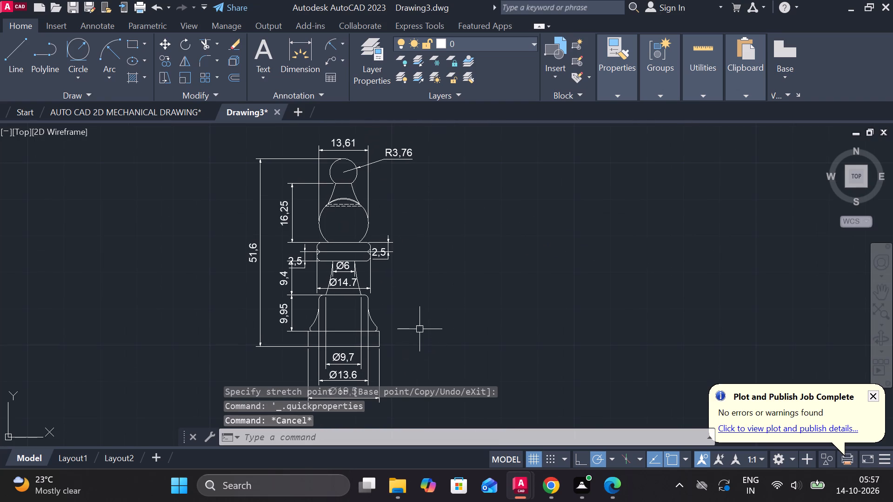
click(346, 46)
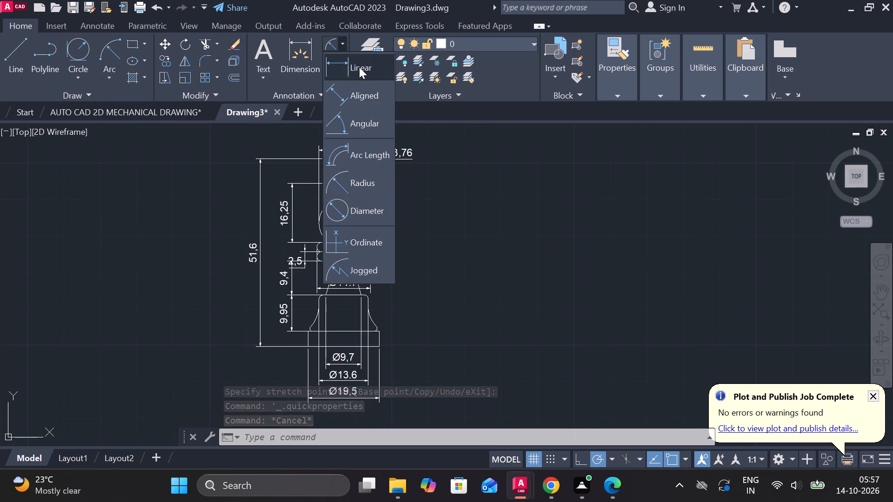
click(359, 67)
scroll(404, 334, up, 1)
middle_drag(403, 331, 433, 261)
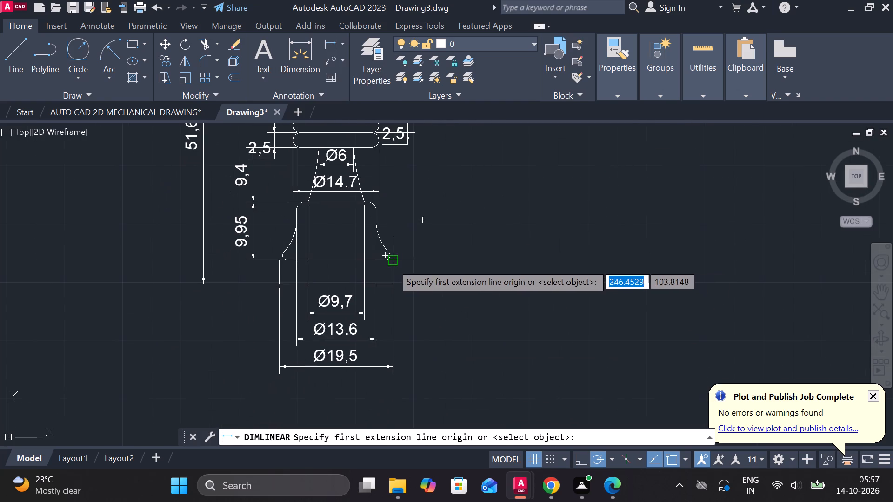
click(392, 263)
click(392, 281)
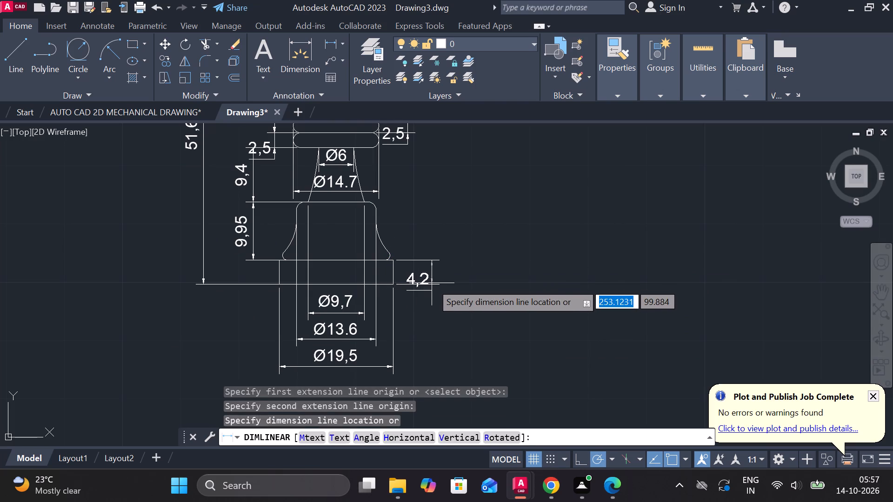
click(432, 283)
key(Escape)
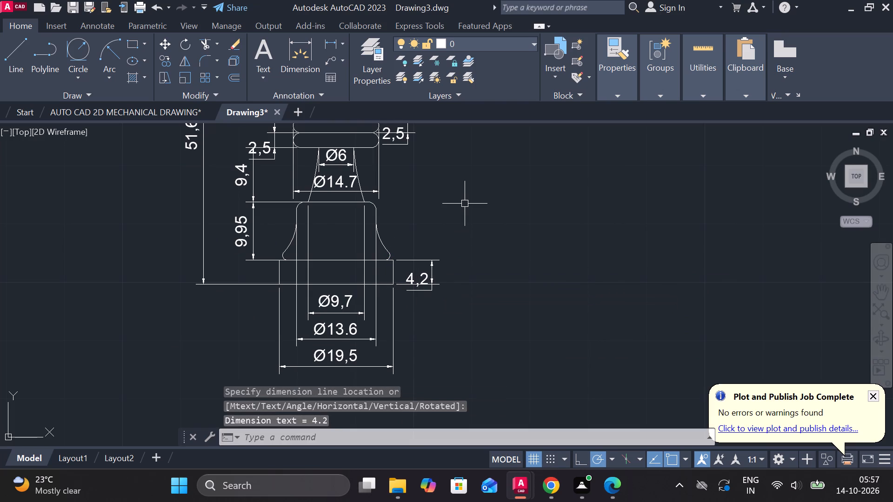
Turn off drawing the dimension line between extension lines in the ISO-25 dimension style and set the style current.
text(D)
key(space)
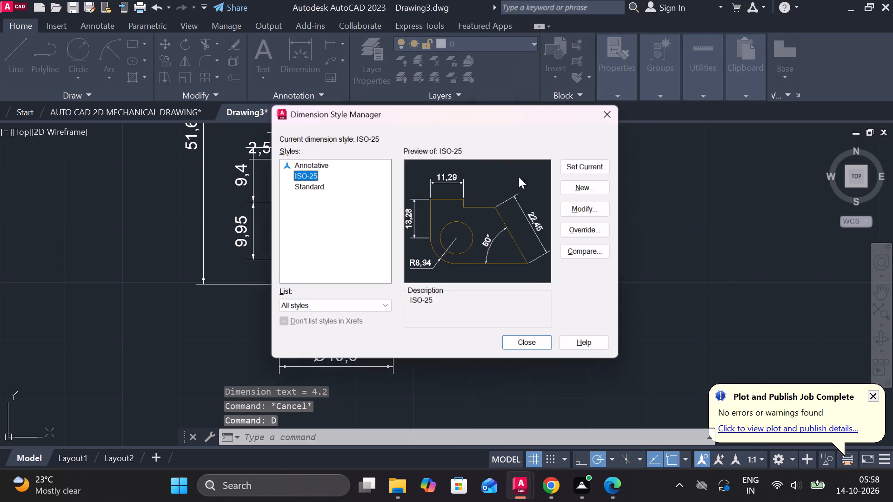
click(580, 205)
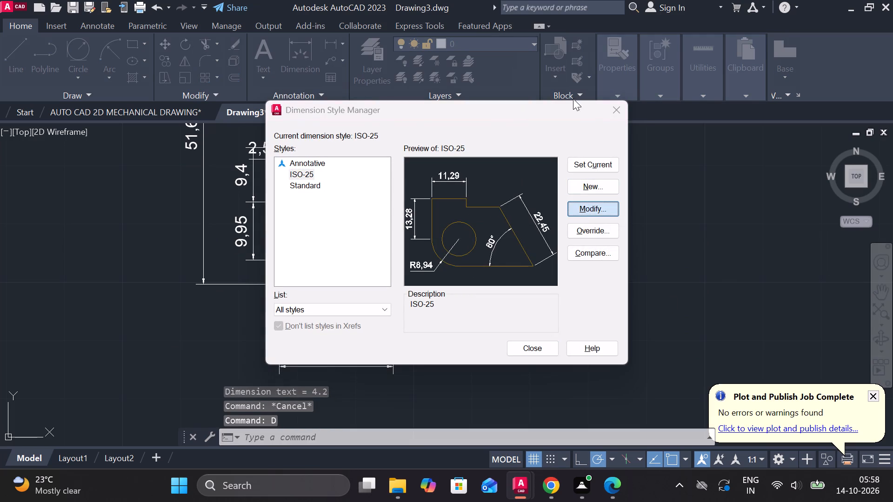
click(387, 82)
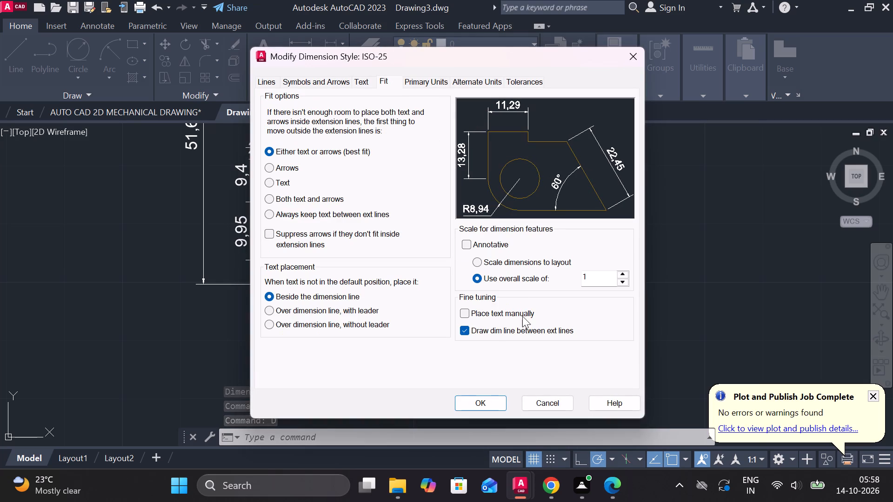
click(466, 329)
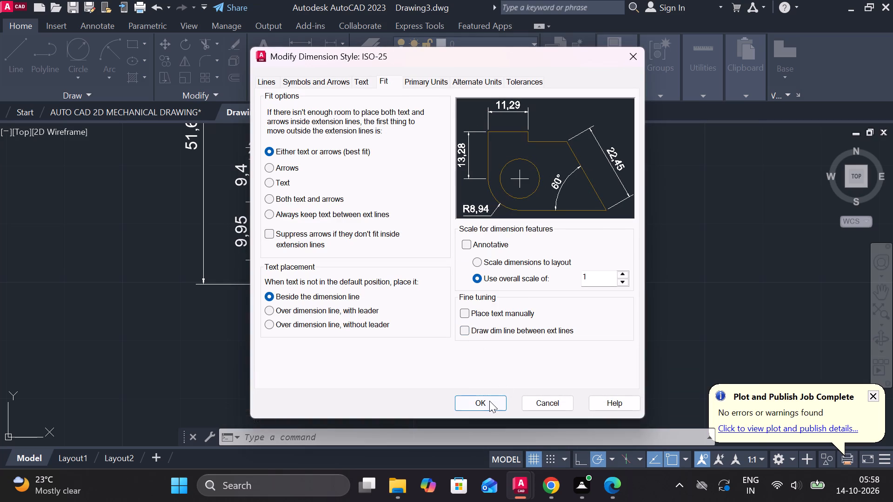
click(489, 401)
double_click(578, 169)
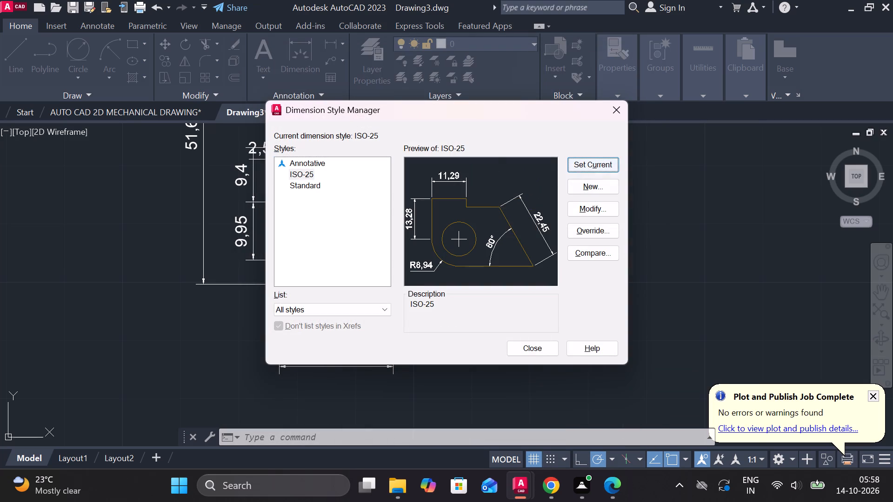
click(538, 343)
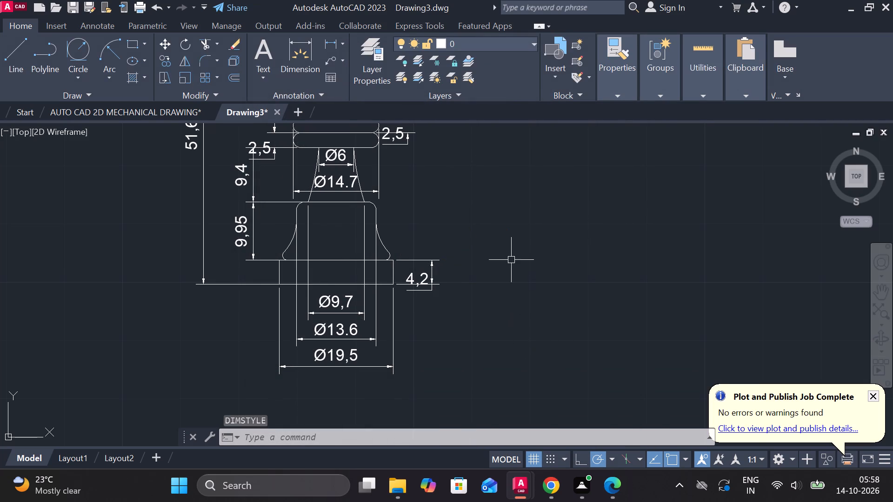
Examine the dimensions over the whole chess piece, from the small head circle down to the base, for readability.
scroll(511, 258, down, 1)
scroll(452, 200, up, 1)
middle_drag(452, 200, 458, 242)
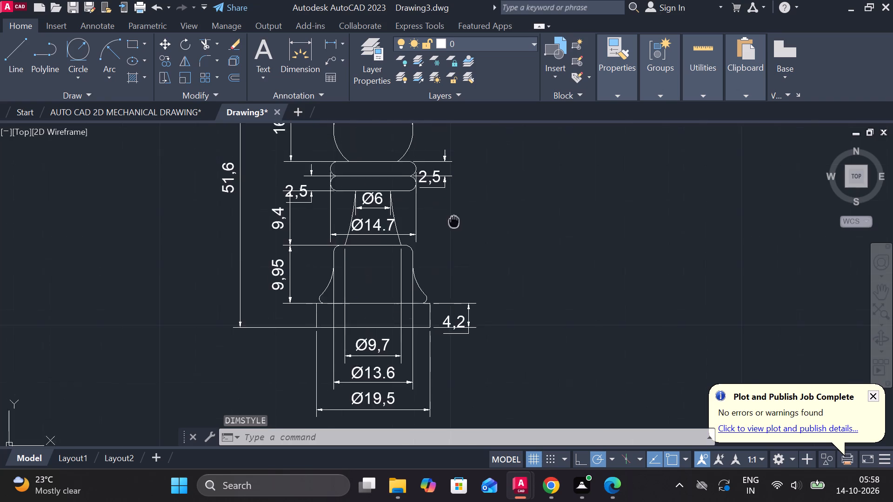
middle_drag(458, 242, 458, 331)
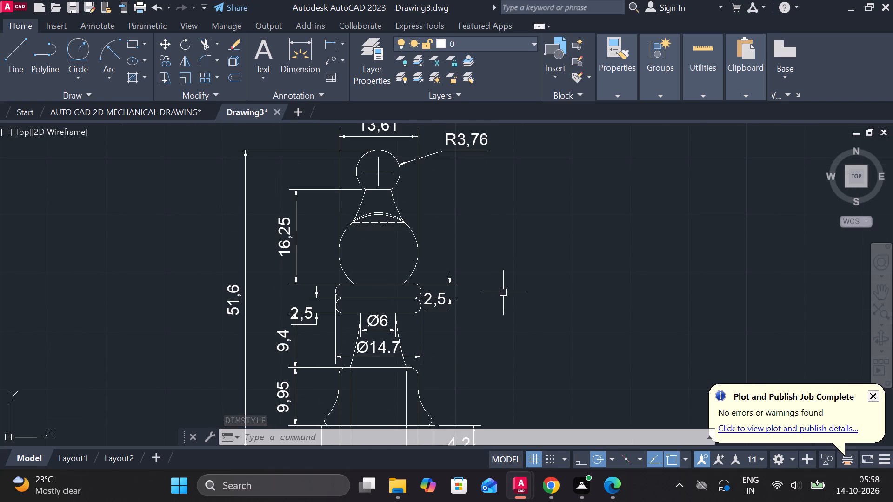
scroll(503, 292, down, 1)
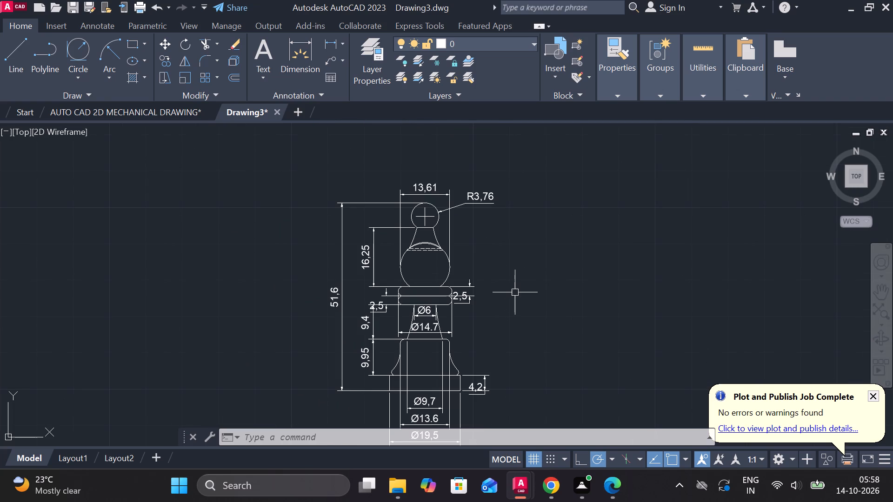
scroll(525, 309, up, 1)
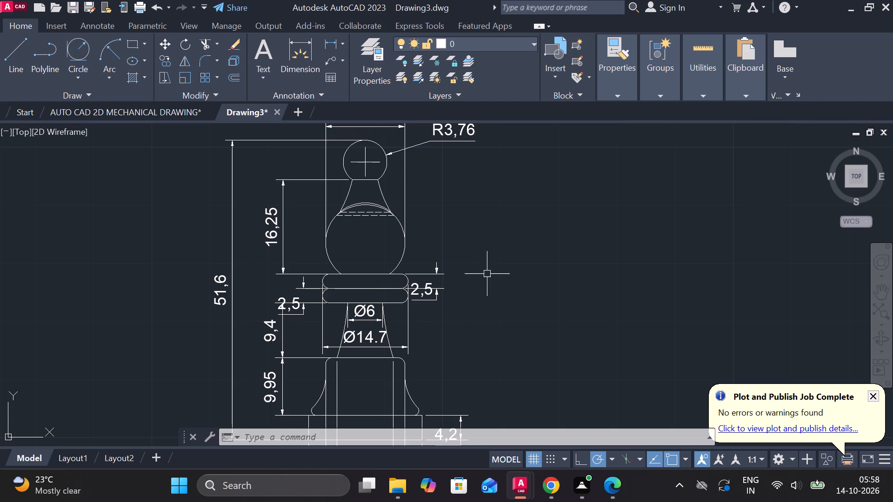
scroll(489, 271, down, 1)
middle_drag(507, 286, 466, 249)
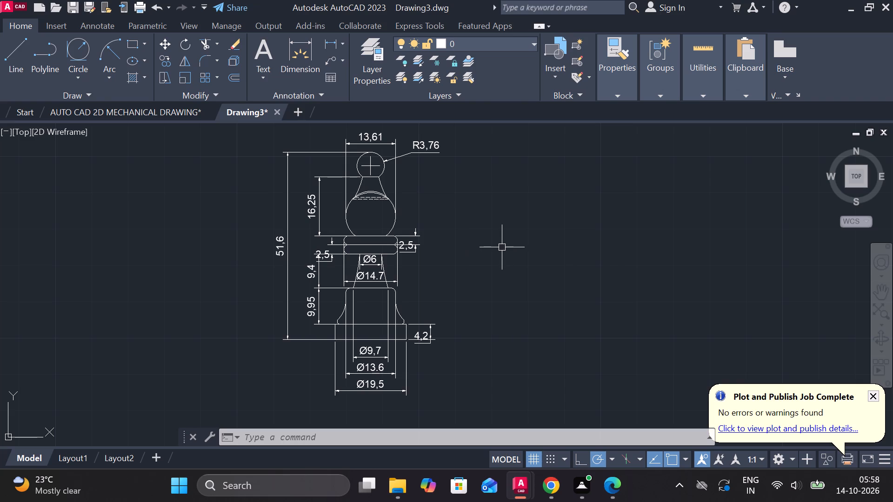
middle_drag(500, 247, 533, 291)
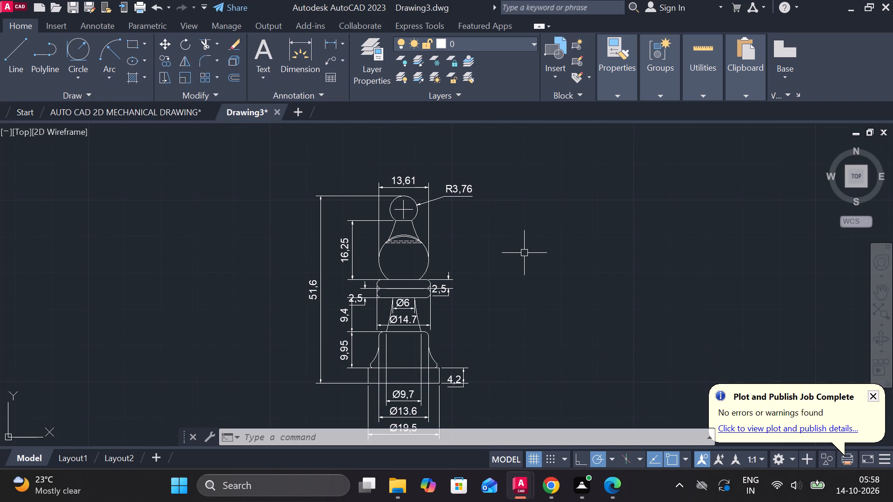
Set the ISO-25 dimension style's text height to 1.5 and set the style current.
key(space)
middle_drag(520, 249, 532, 286)
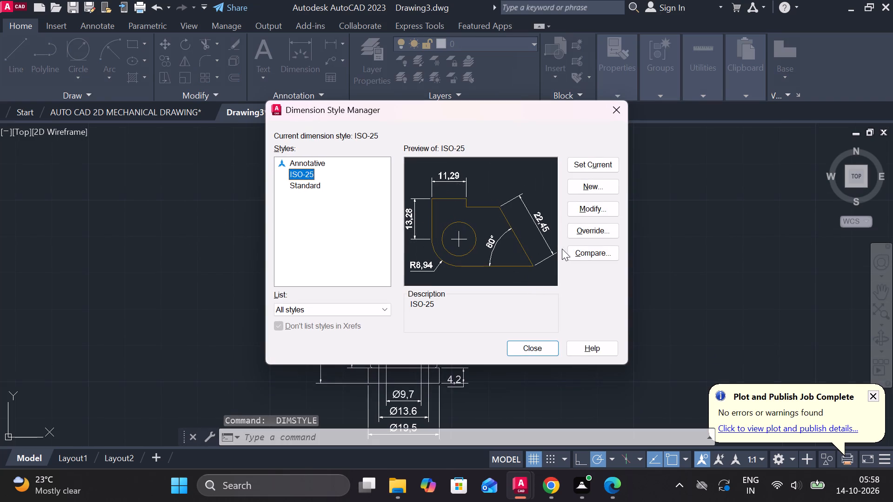
click(594, 209)
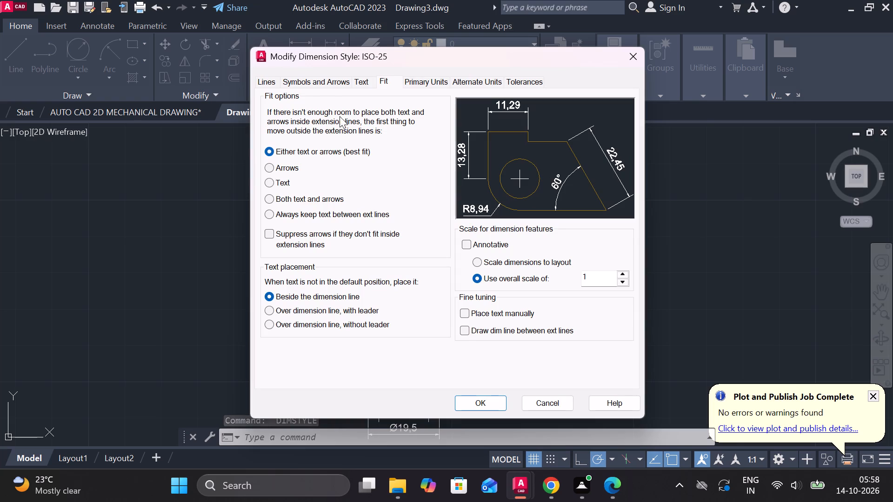
click(324, 84)
double_click(363, 81)
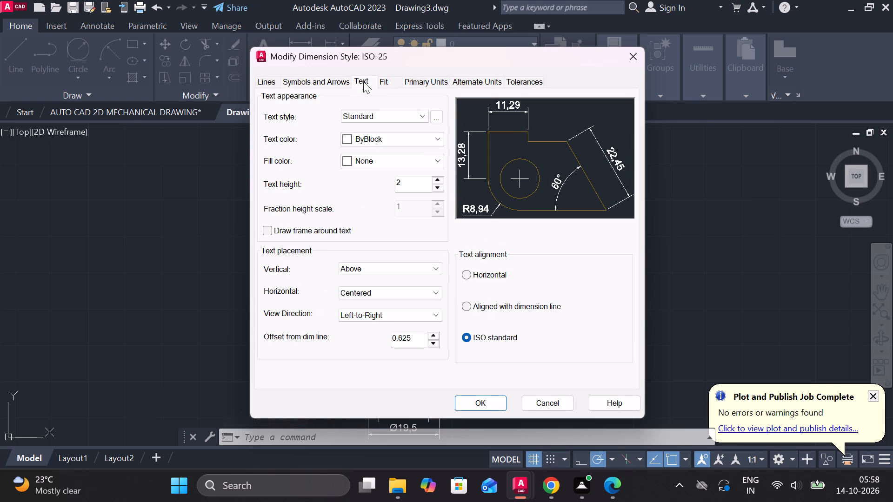
drag(401, 186, 387, 186)
text(1.)
key(5)
click(489, 402)
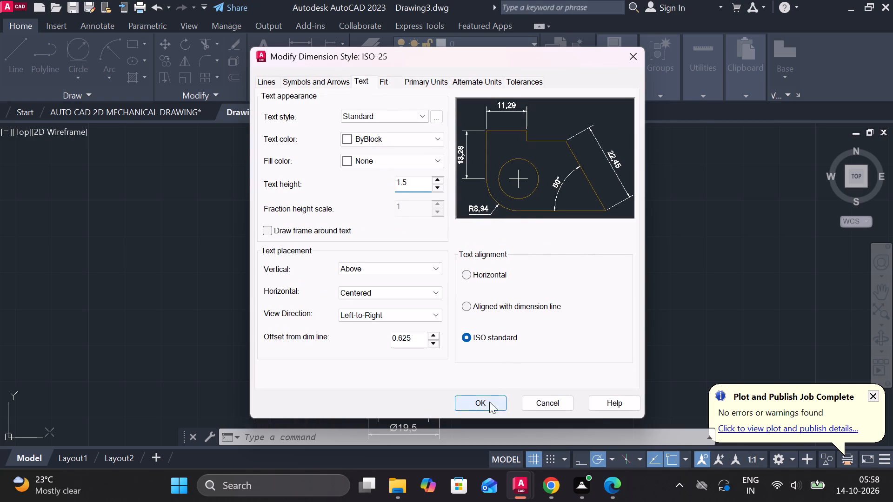
click(582, 172)
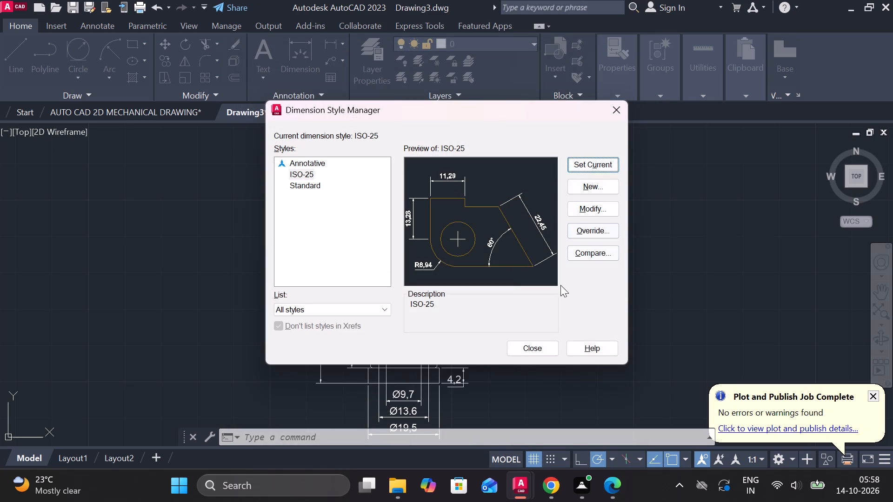
click(537, 352)
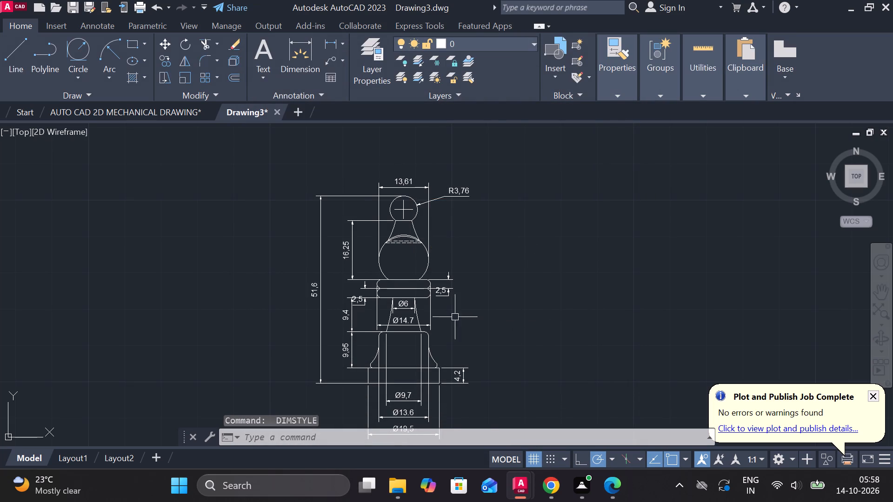
Turn on drawing the dimension line between extension lines in the ISO-25 dimension style and set the style current.
scroll(419, 316, up, 1)
scroll(458, 282, down, 1)
text(D)
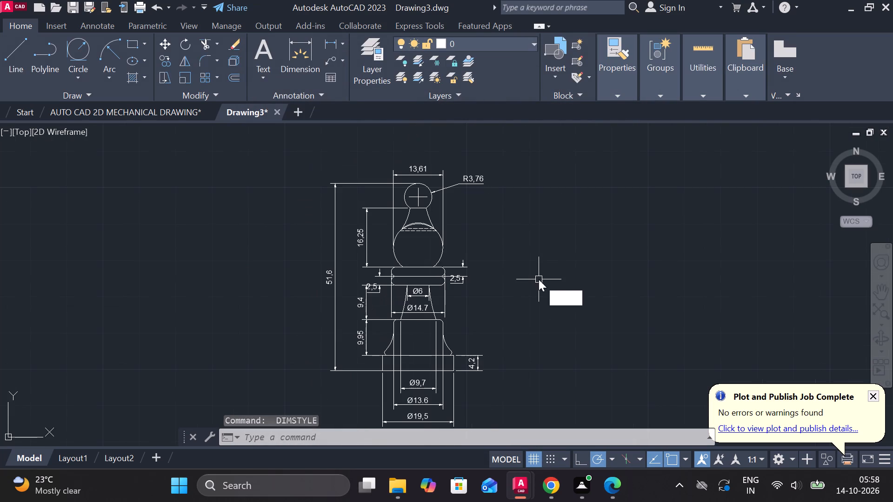
key(space)
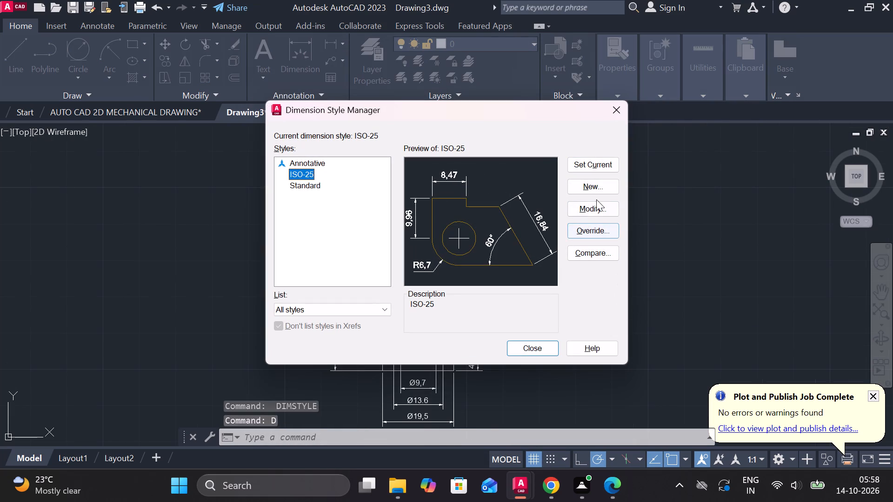
click(592, 208)
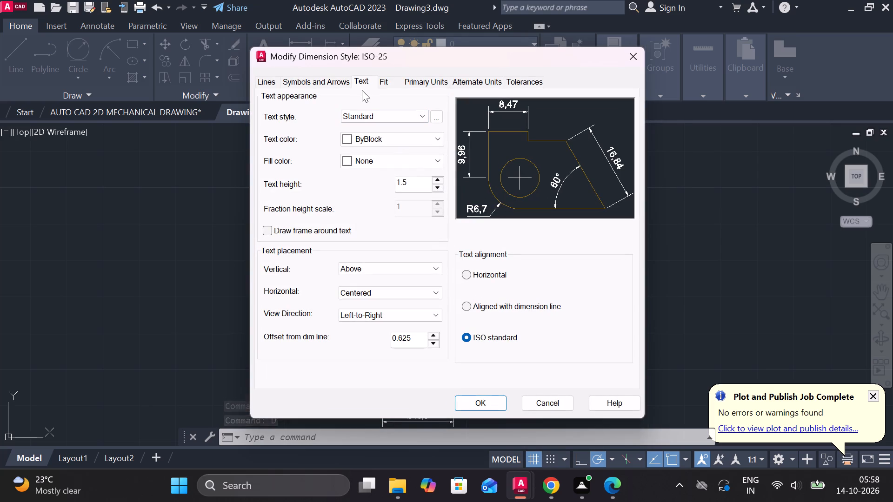
click(386, 85)
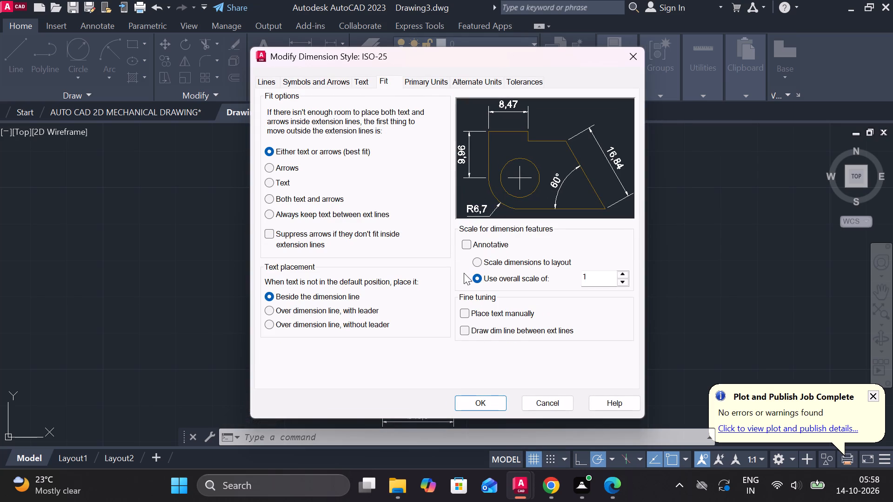
click(462, 333)
click(474, 408)
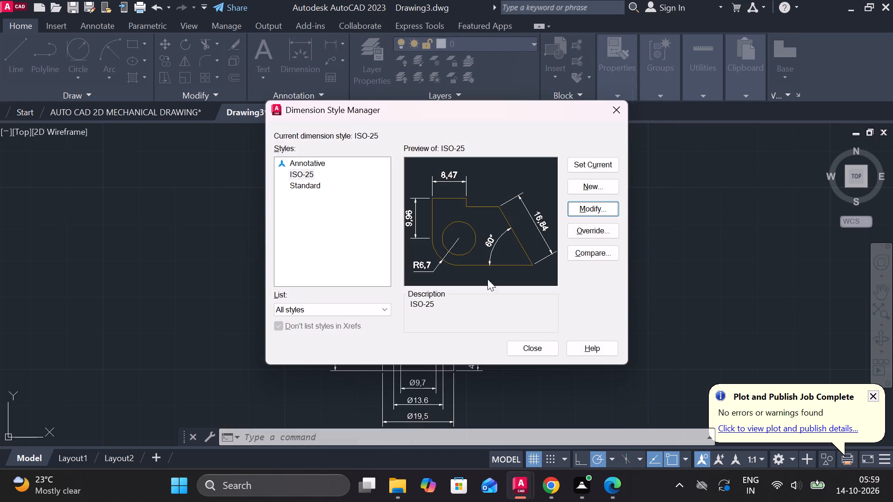
click(588, 167)
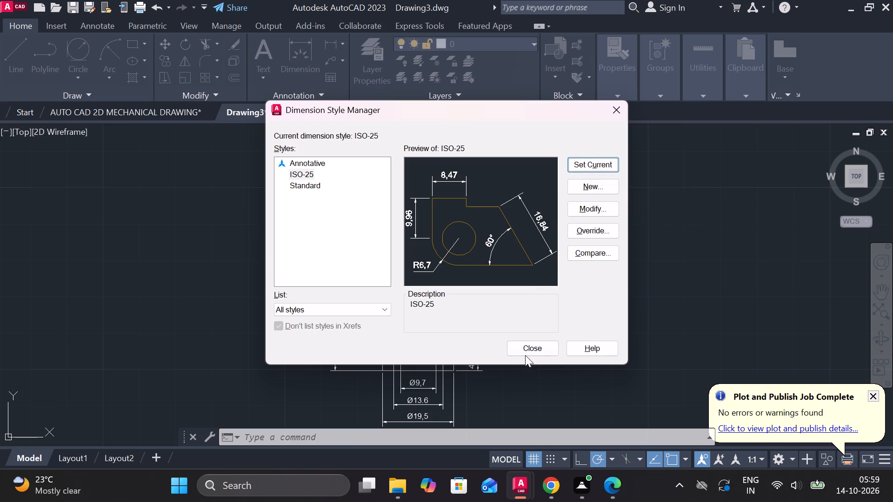
click(526, 350)
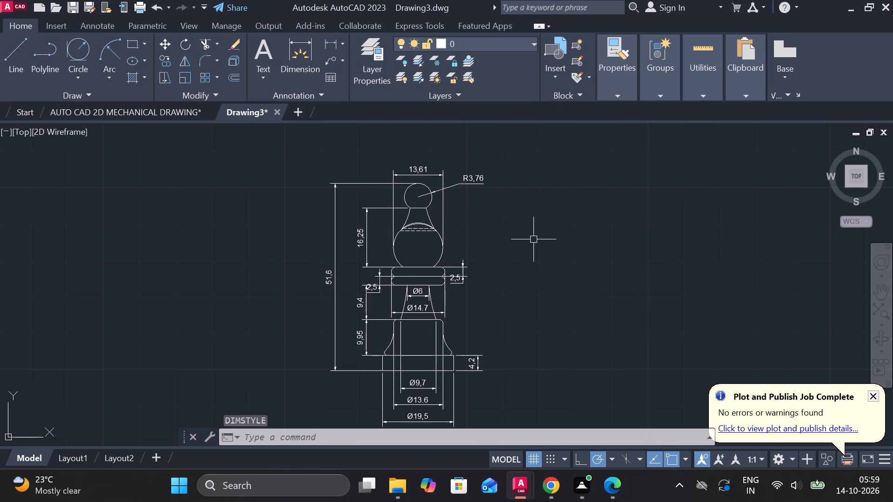
Examine the two 2,5 collar dimensions and the dimensions around them for readability, down to the base.
scroll(510, 261, up, 1)
scroll(415, 316, up, 1)
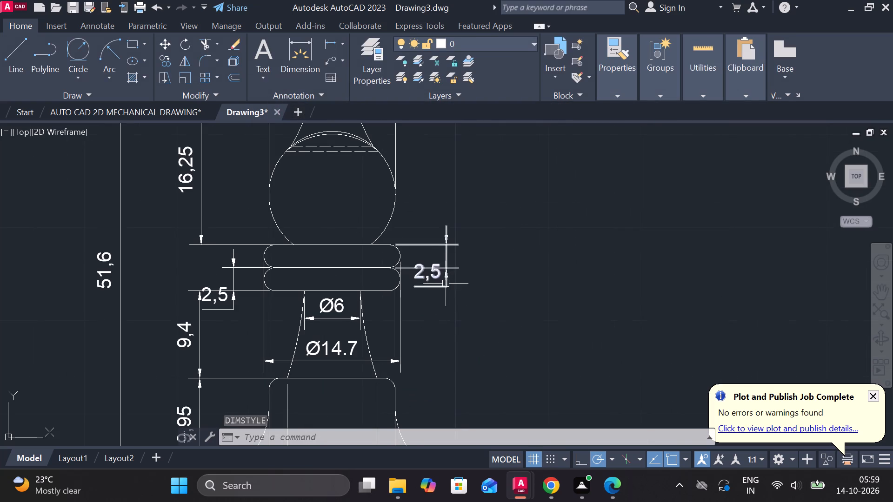
click(445, 282)
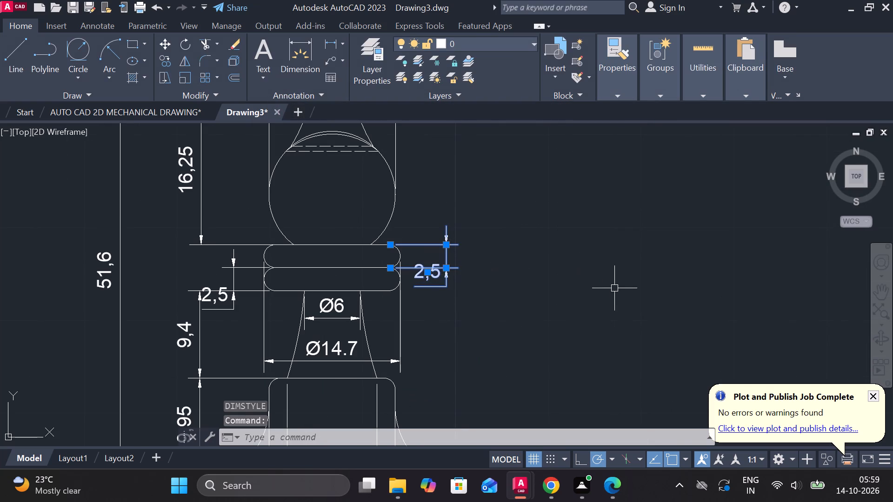
key(Escape)
scroll(617, 291, down, 1)
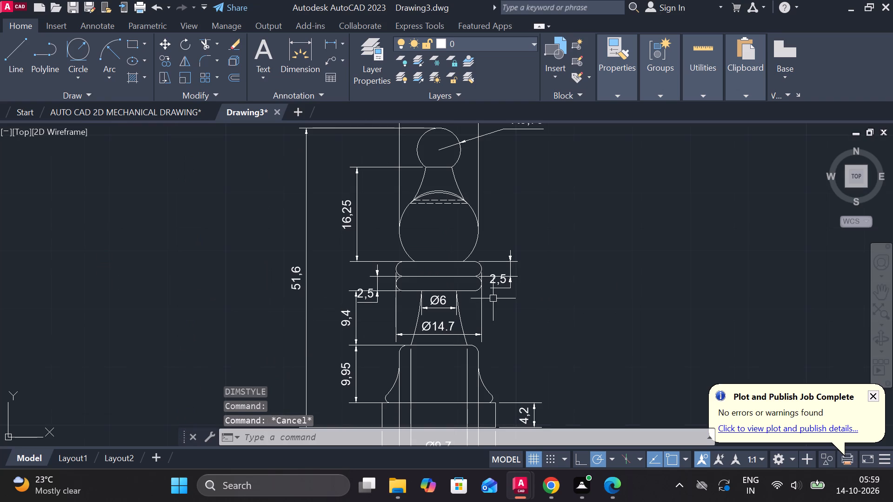
scroll(406, 298, up, 1)
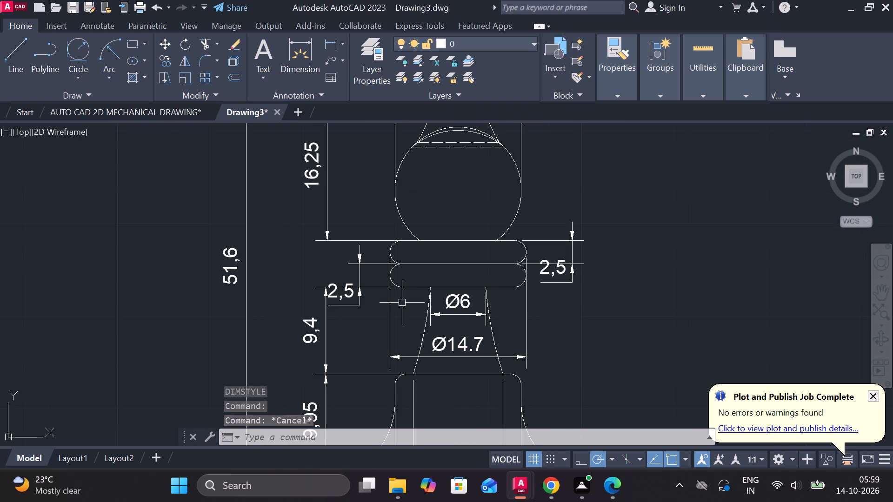
scroll(443, 298, down, 1)
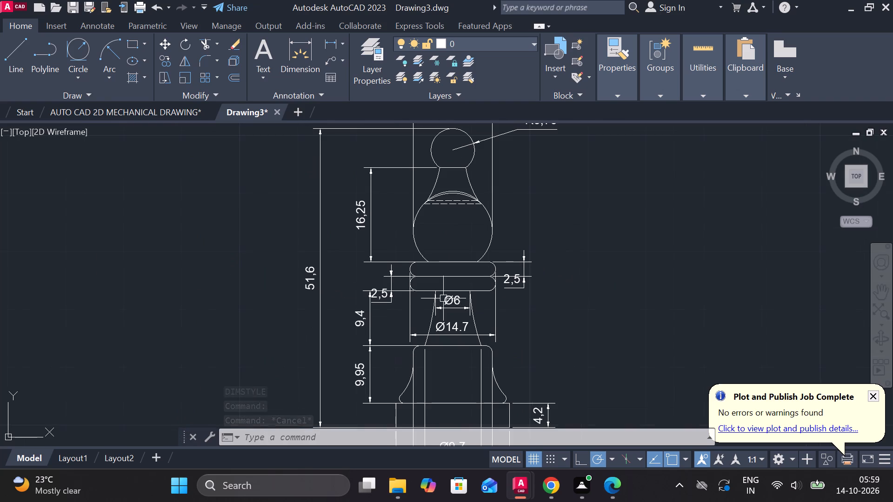
middle_drag(583, 295, 514, 247)
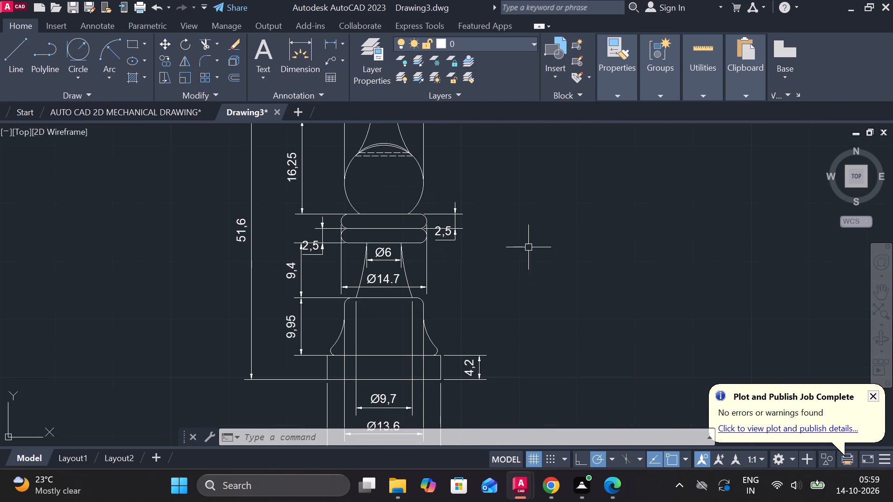
scroll(528, 247, down, 1)
middle_drag(538, 246, 445, 319)
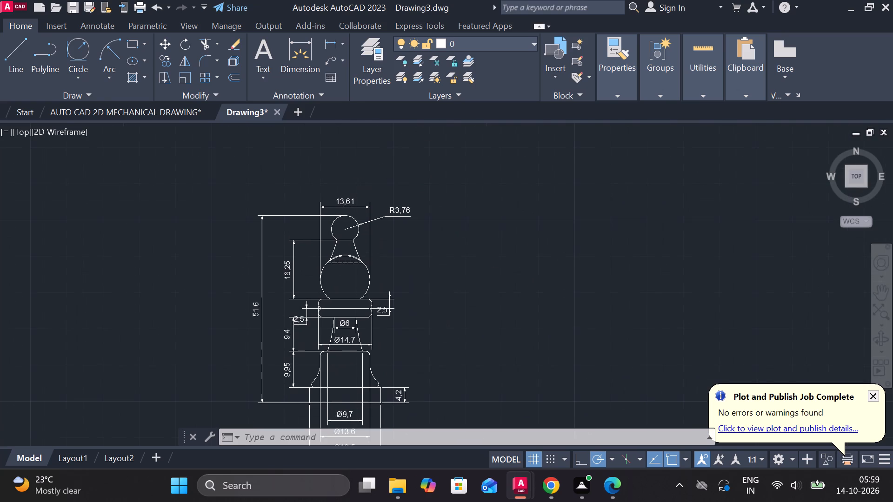
Add a multiline text title reading BISHOP above the chess piece, with text height 5 and centred alignment.
text(MT)
key(space)
middle_drag(393, 186, 511, 261)
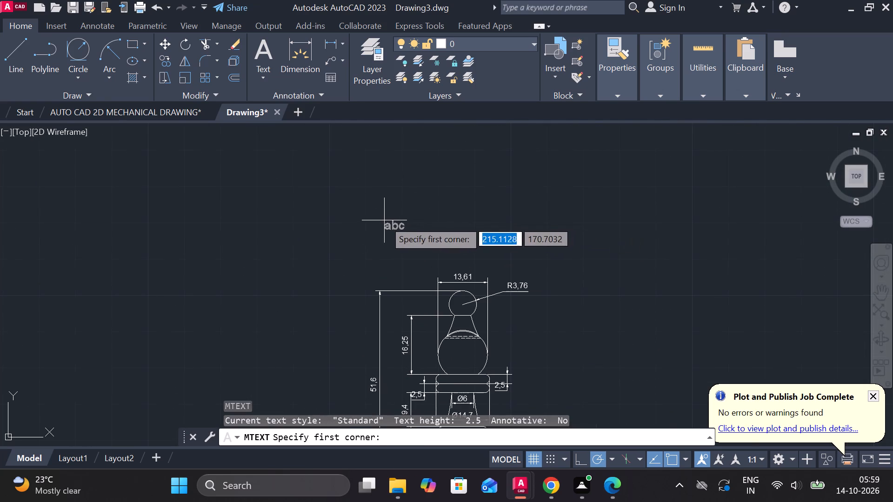
click(384, 220)
click(545, 258)
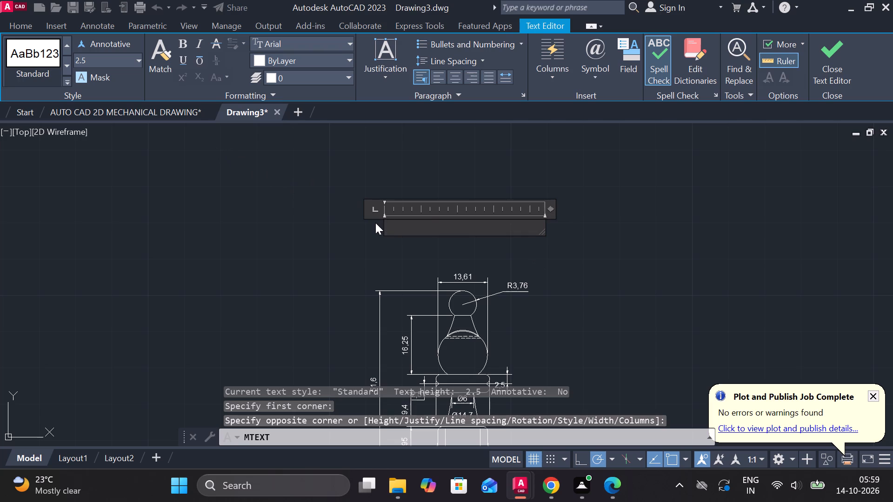
key(b)
key(BackSpace)
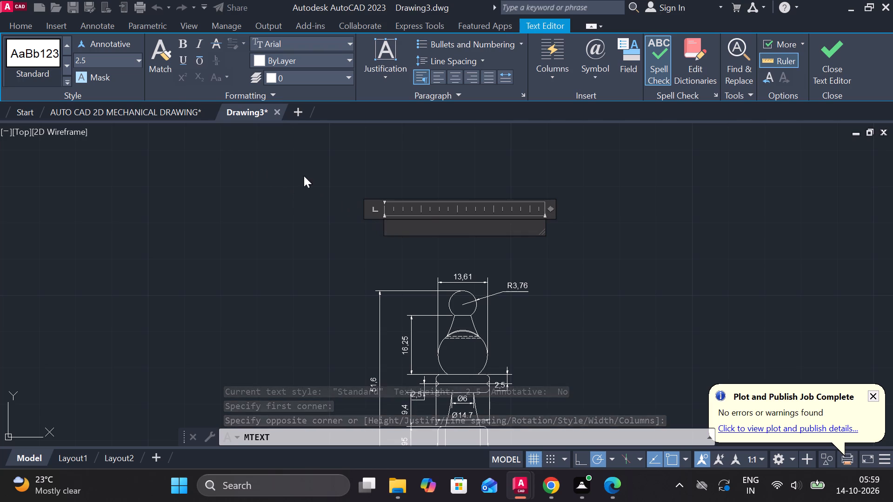
drag(116, 64, 58, 63)
click(58, 63)
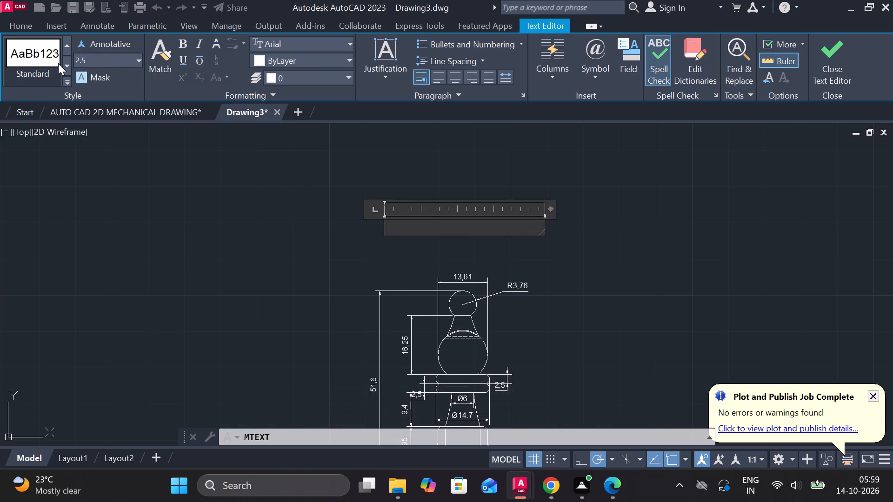
key(5)
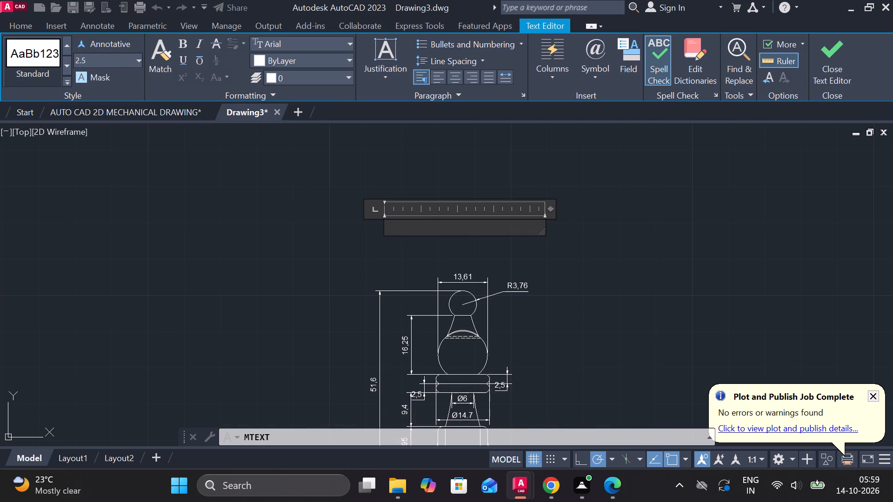
double_click(100, 57)
key(5)
key(Return)
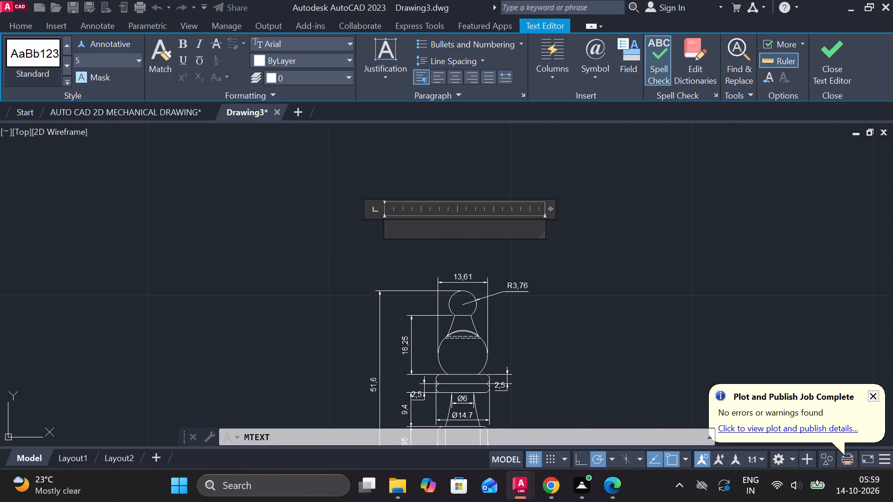
key(c)
key(BackSpace)
text(BISHOP)
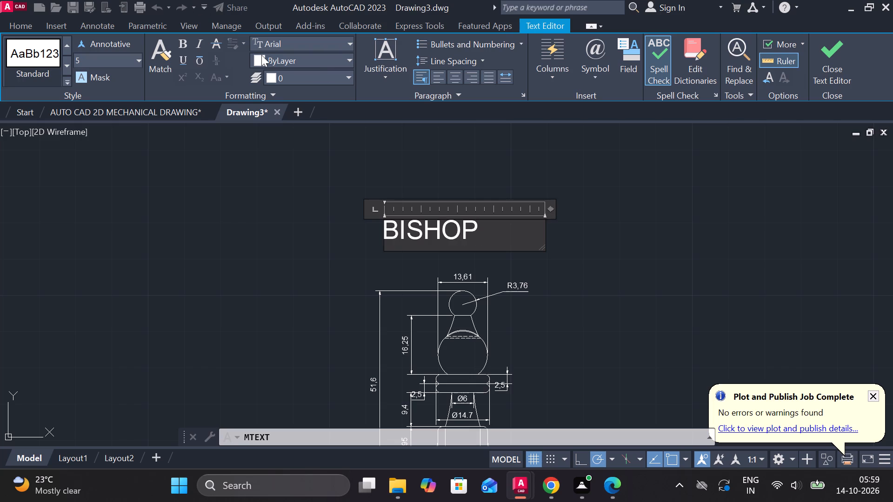
click(459, 77)
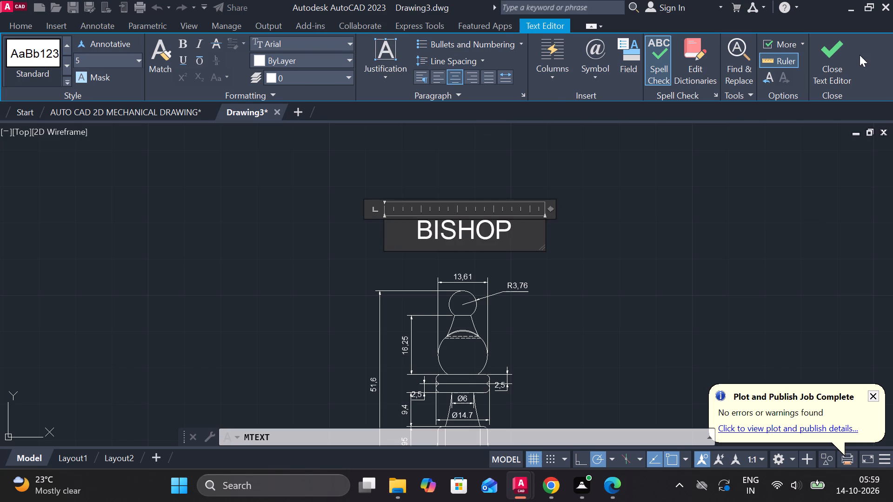
click(837, 53)
Move the BISHOP title straight down by about 4.9 units, closer to the top dimension of the chess piece.
scroll(513, 313, down, 2)
middle_drag(523, 336, 461, 252)
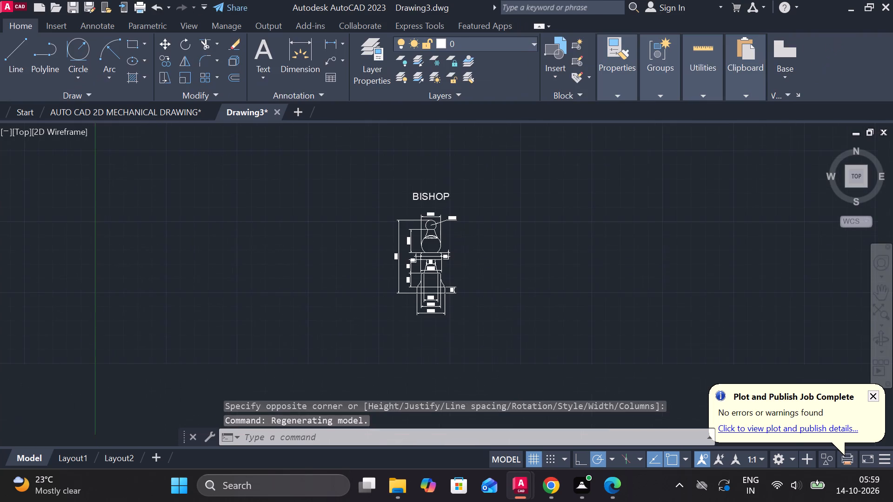
scroll(459, 254, up, 2)
middle_drag(464, 259, 489, 286)
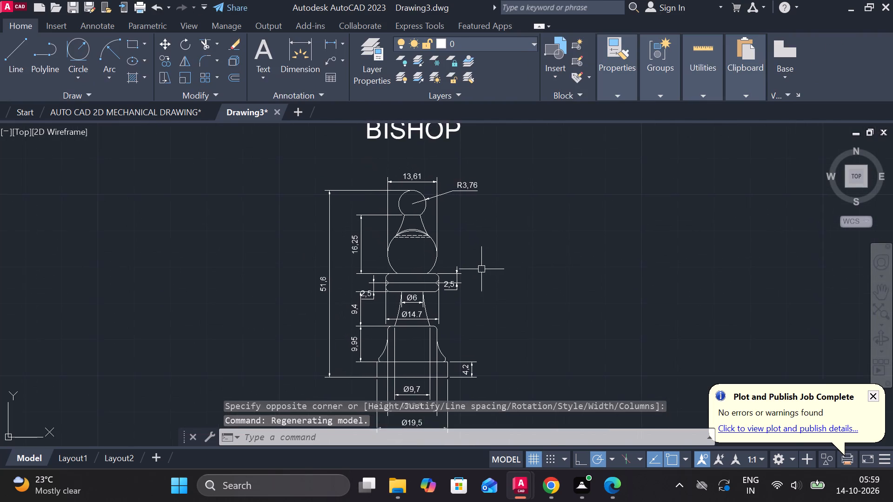
scroll(481, 268, down, 1)
click(441, 182)
scroll(441, 182, up, 2)
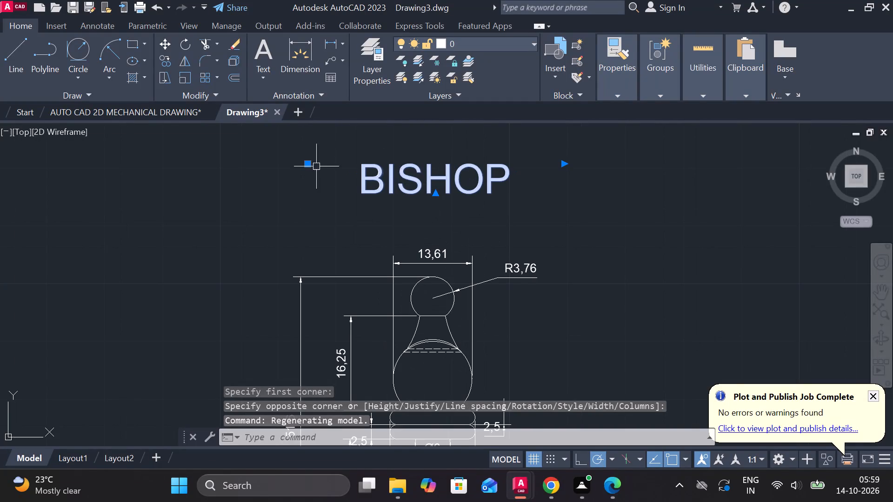
click(306, 164)
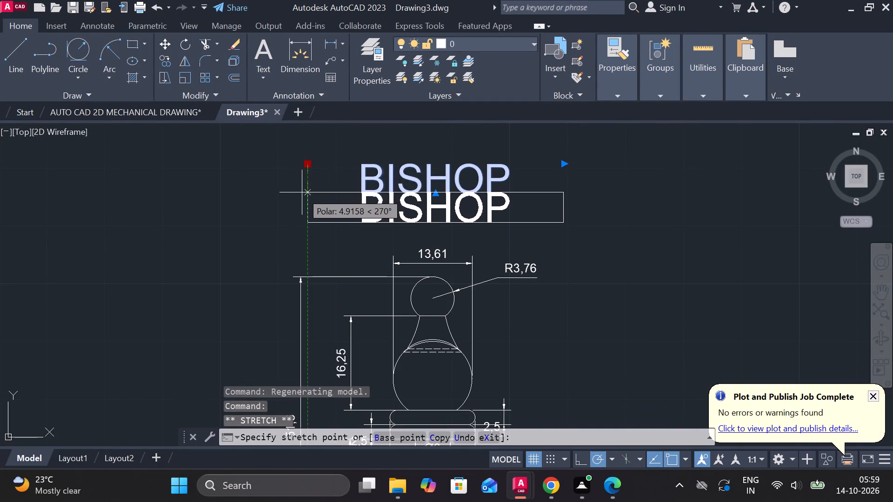
click(302, 192)
key(Escape)
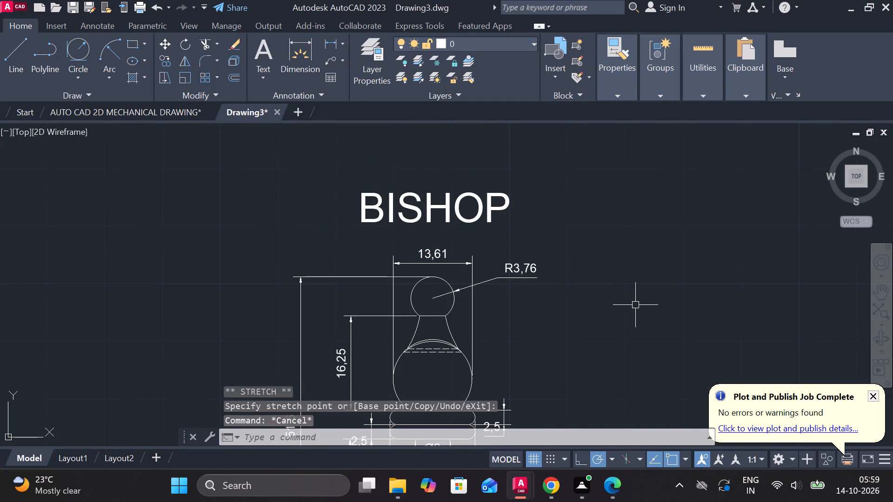
Draw a closed 21 by 4 rectangular base from lines in the empty space beside the bishop.
middle_drag(616, 303, 498, 190)
scroll(479, 219, down, 1)
middle_drag(498, 231, 367, 202)
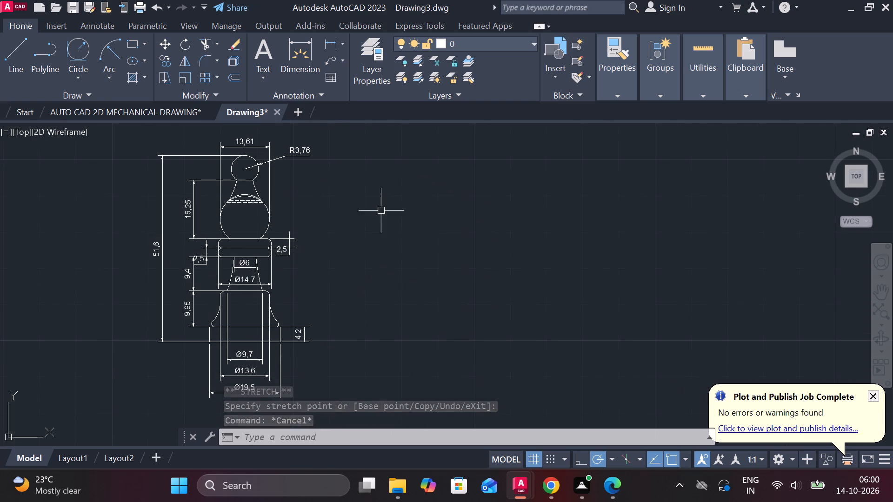
middle_drag(486, 271, 451, 271)
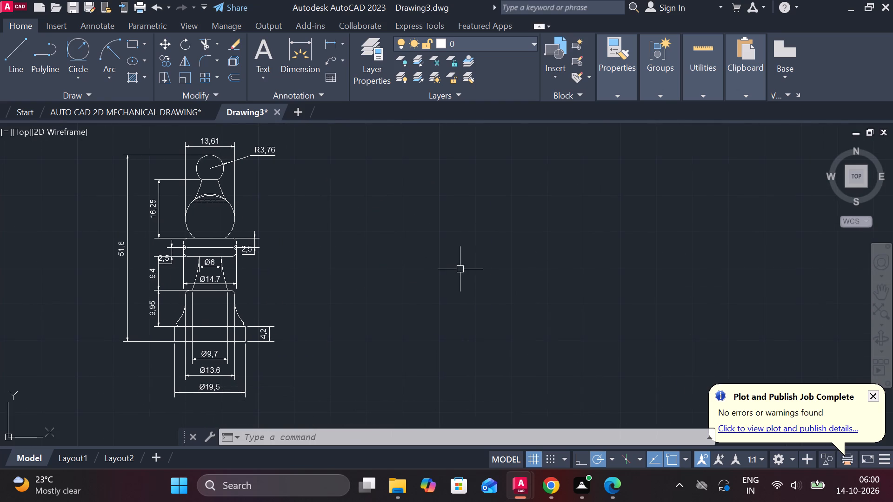
key(l)
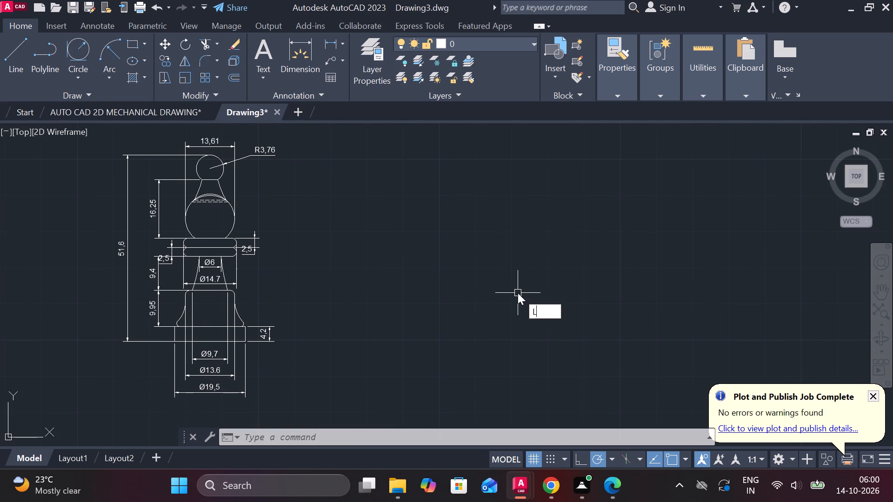
key(Return)
click(463, 308)
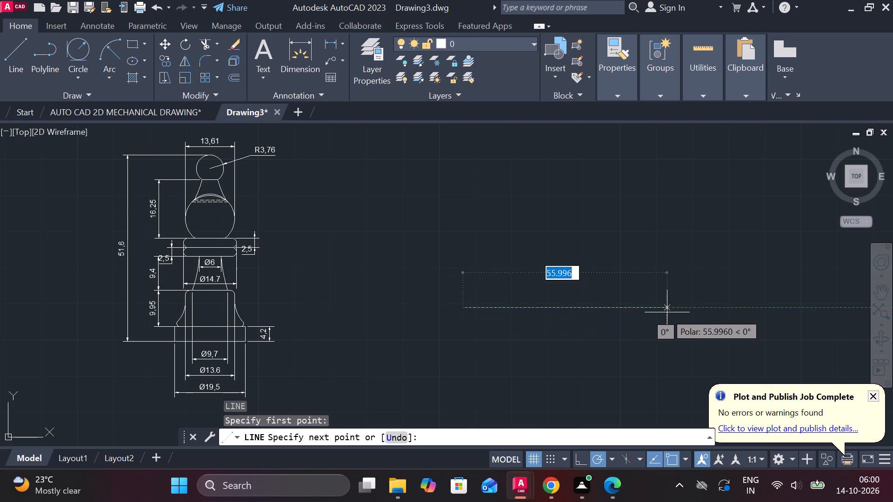
text(21)
key(space)
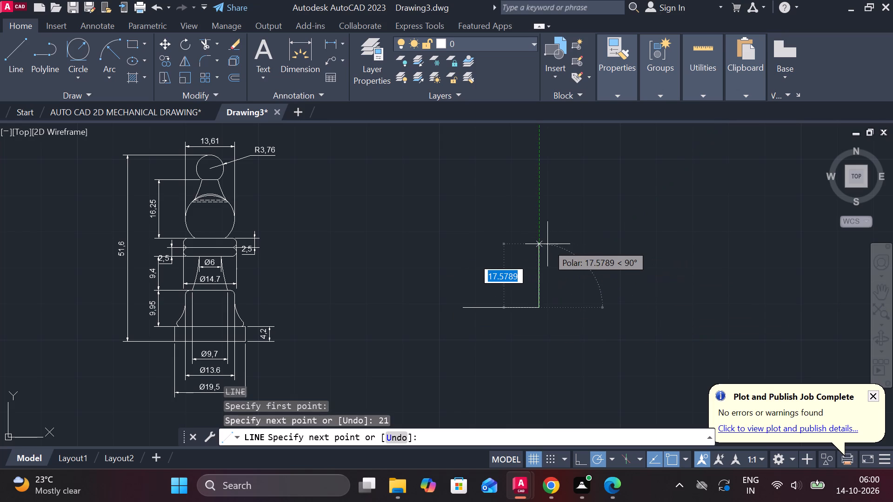
text(4)
key(space)
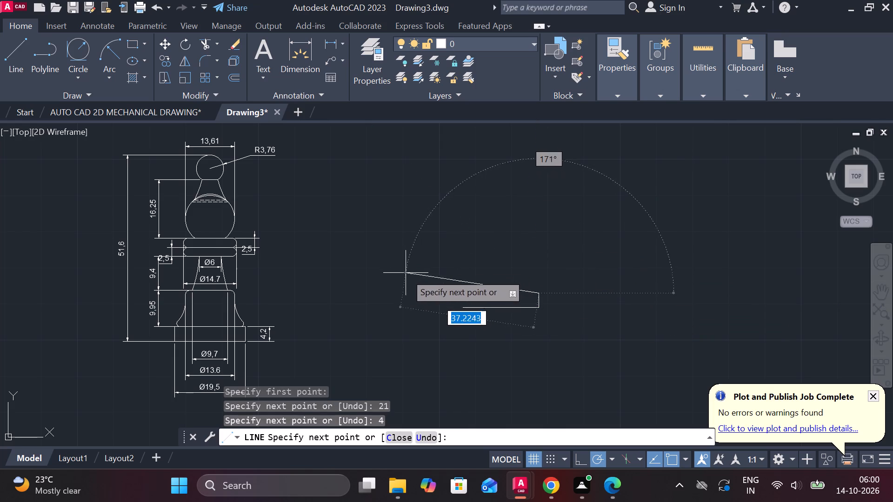
key(1)
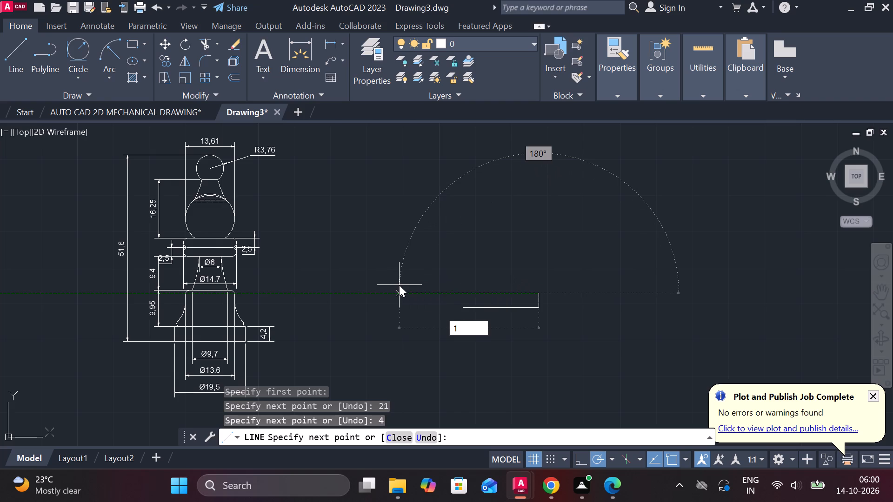
key(BackSpace)
text(21)
key(space)
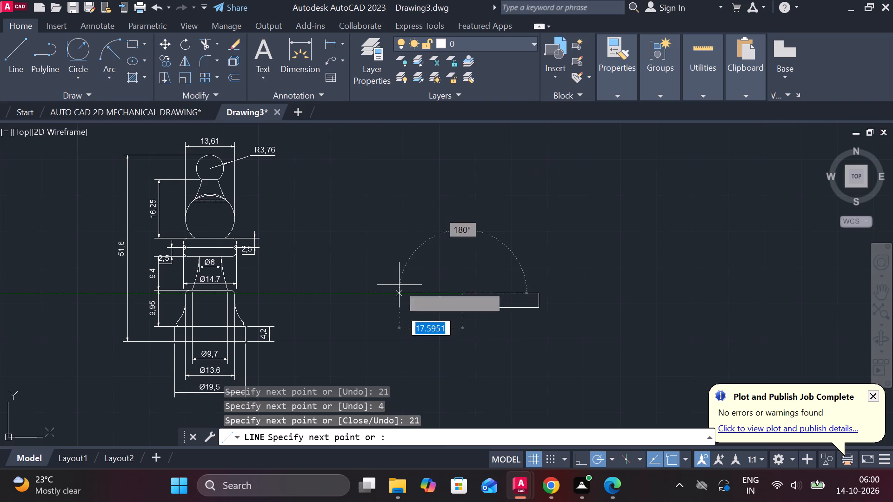
text(4)
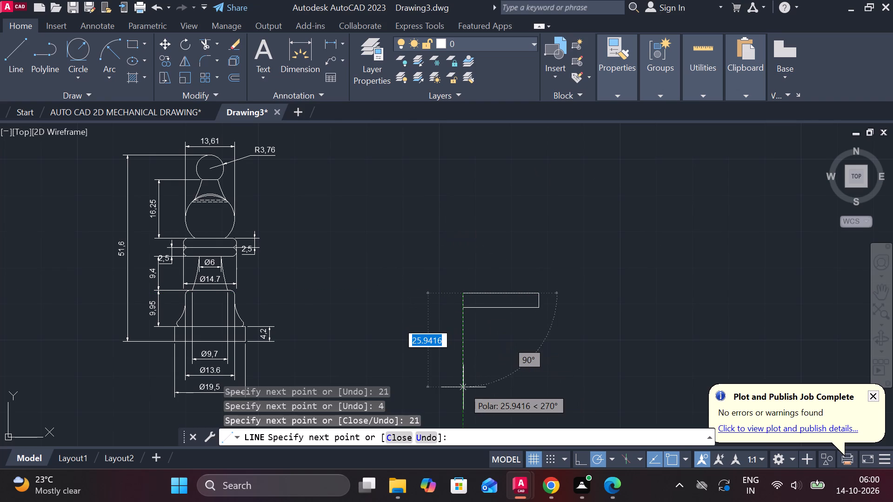
key(space)
key(Escape)
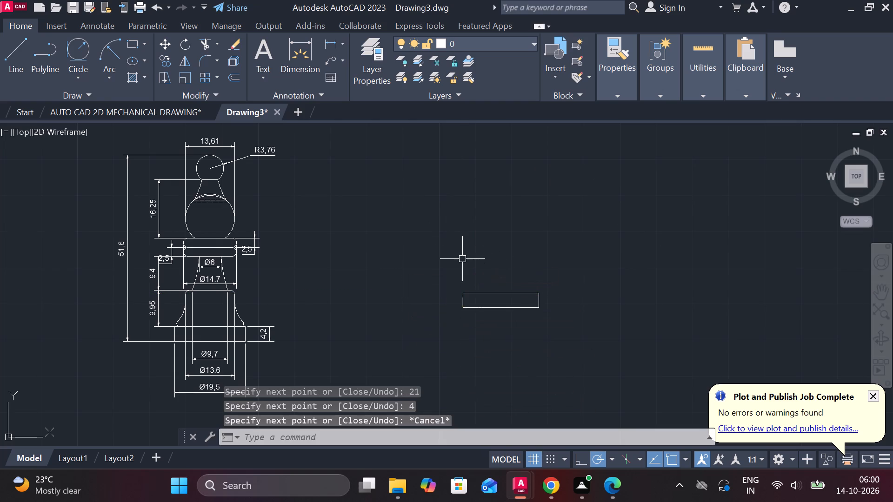
Offset the top edge of the new base rectangle upward by 13.
scroll(462, 259, up, 1)
middle_drag(463, 259, 443, 300)
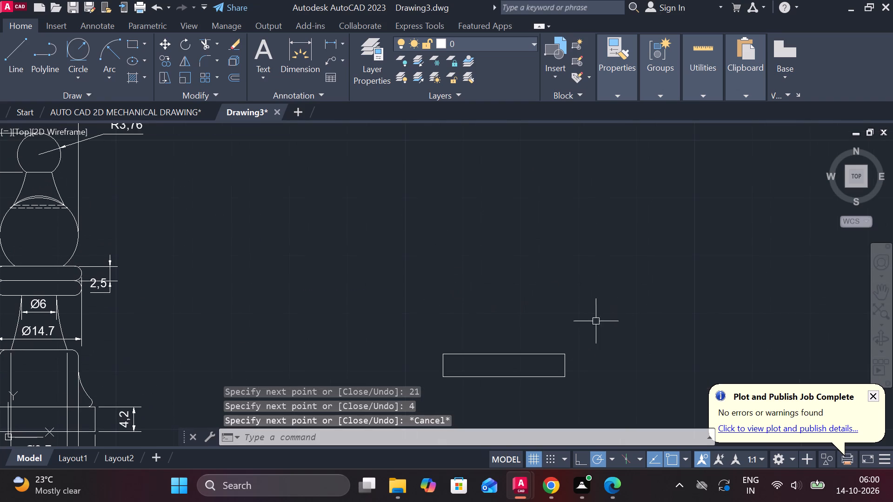
click(509, 357)
key(o)
key(Return)
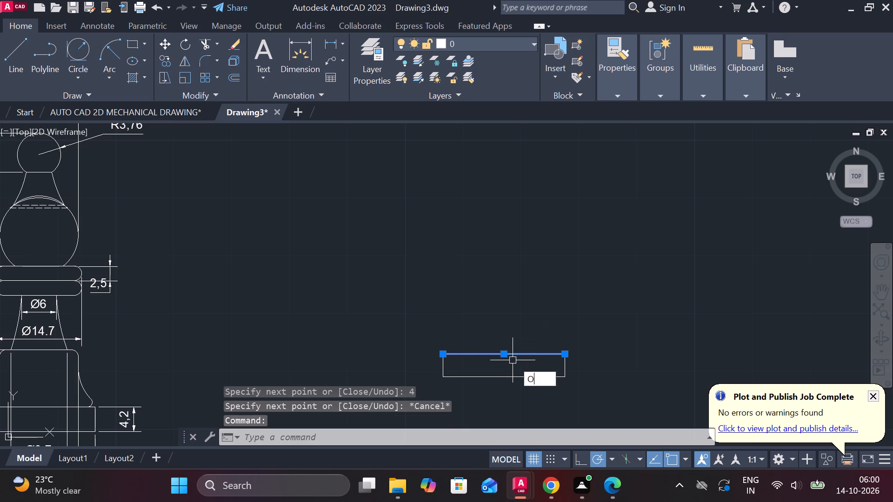
key(Return)
text(13)
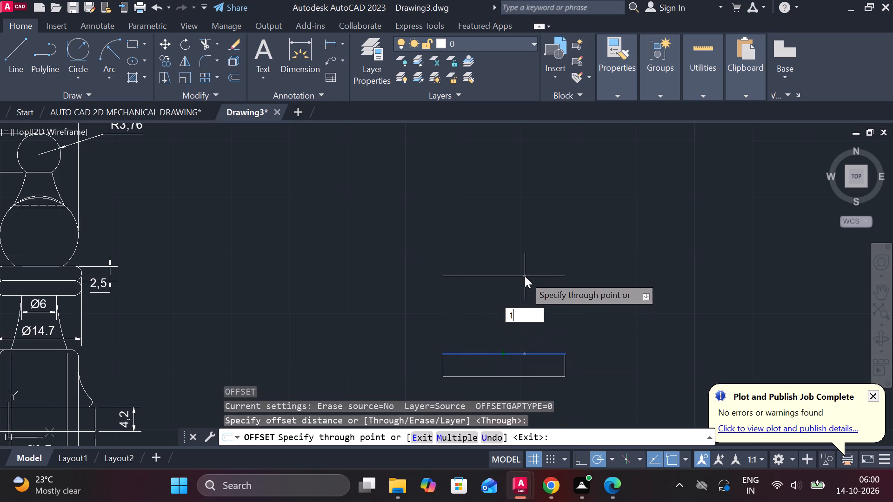
key(space)
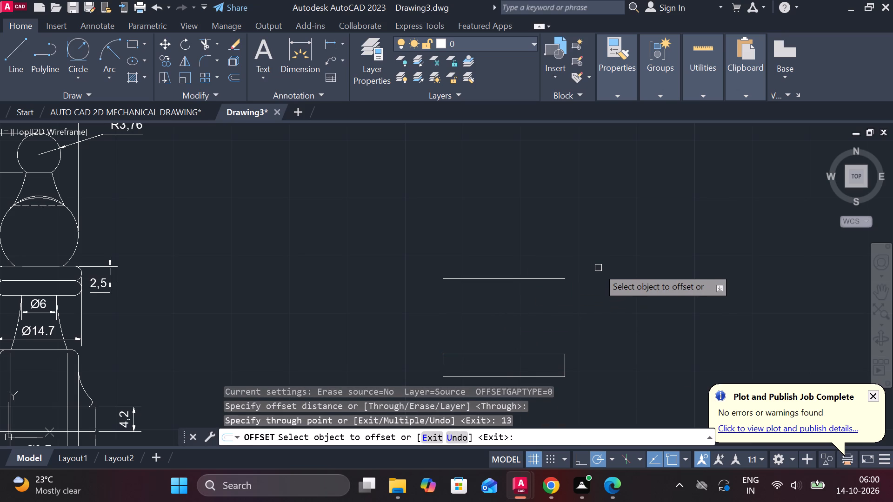
key(Escape)
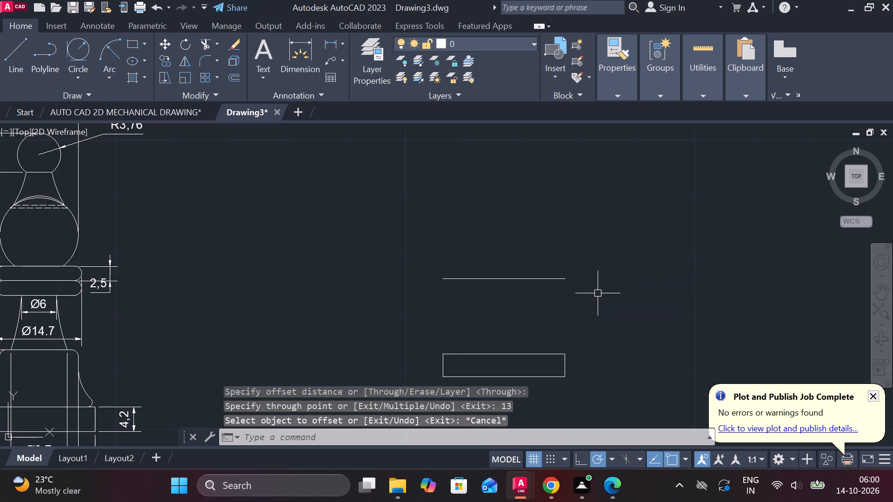
Draw a vertical centre line 66 long upward from the midpoint of the new base's bottom edge.
key(l)
key(Return)
click(513, 371)
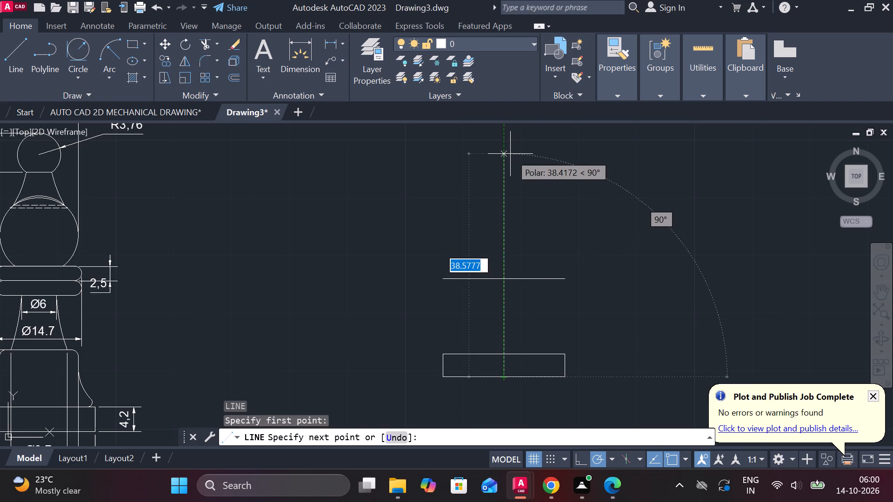
text(66)
key(space)
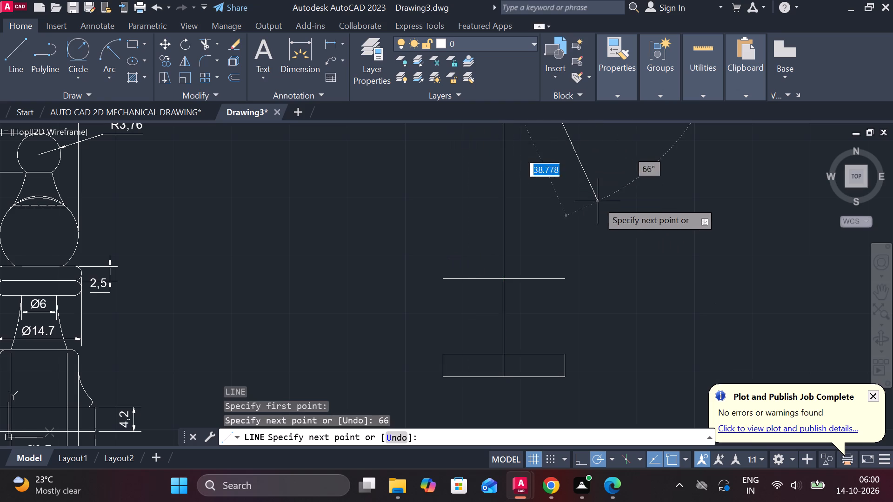
scroll(600, 204, down, 2)
key(Escape)
Offset the vertical centre line sideways to mark the body's width above the new base.
scroll(583, 208, up, 2)
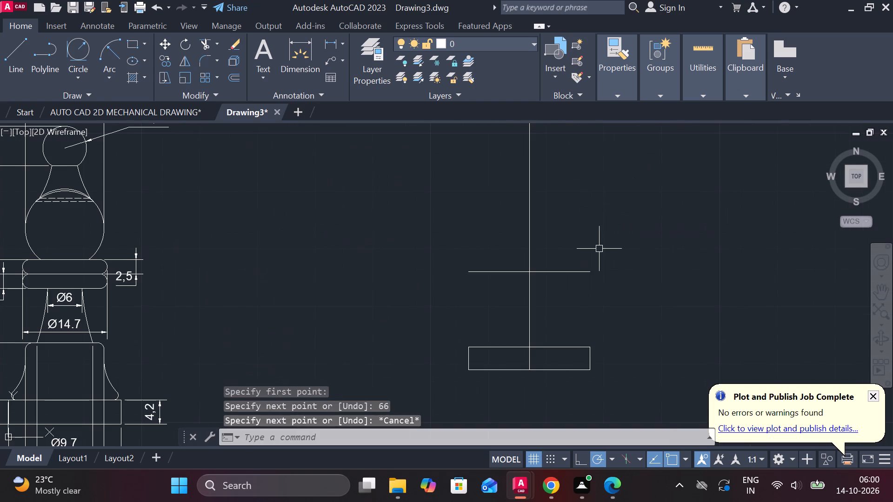
middle_drag(598, 250, 573, 209)
scroll(553, 247, up, 1)
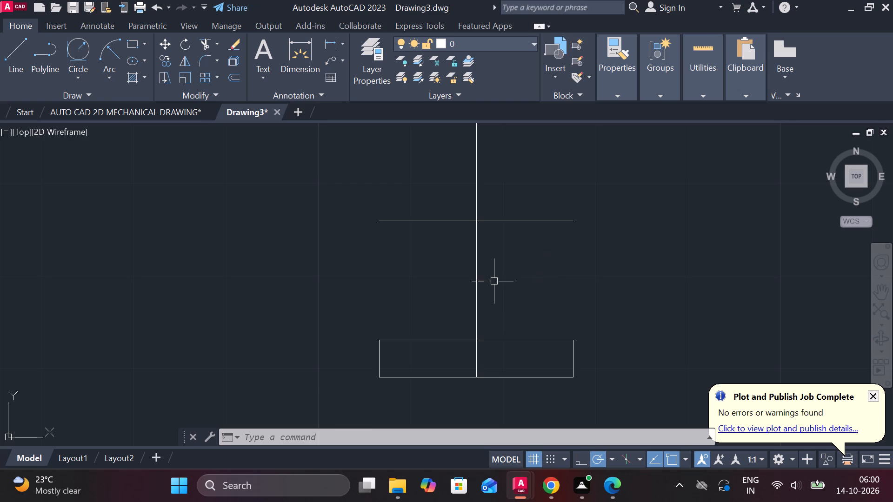
click(478, 265)
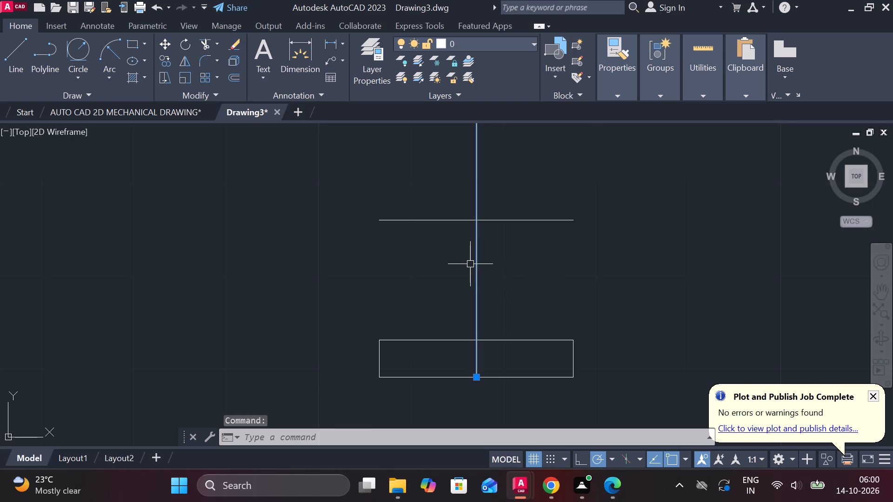
key(o)
key(Return)
key(Return)
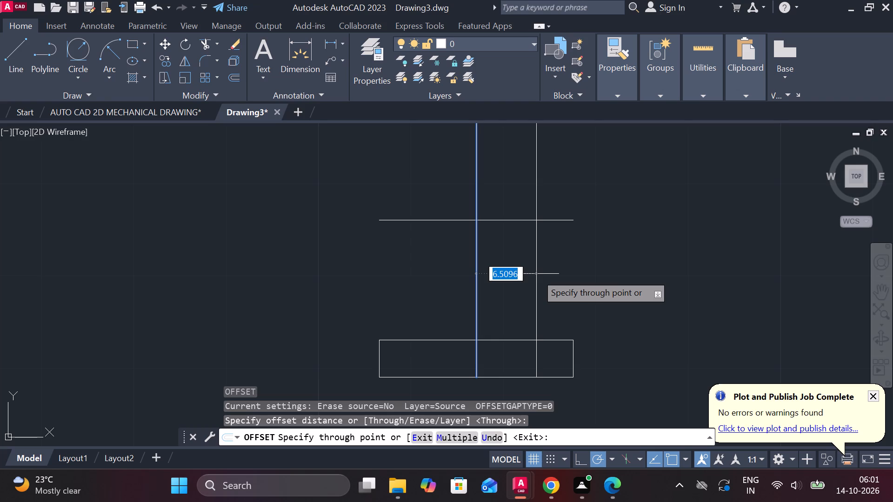
Offset the vertical centre line 8.6 to each side to set the body width above the base.
text(8.)
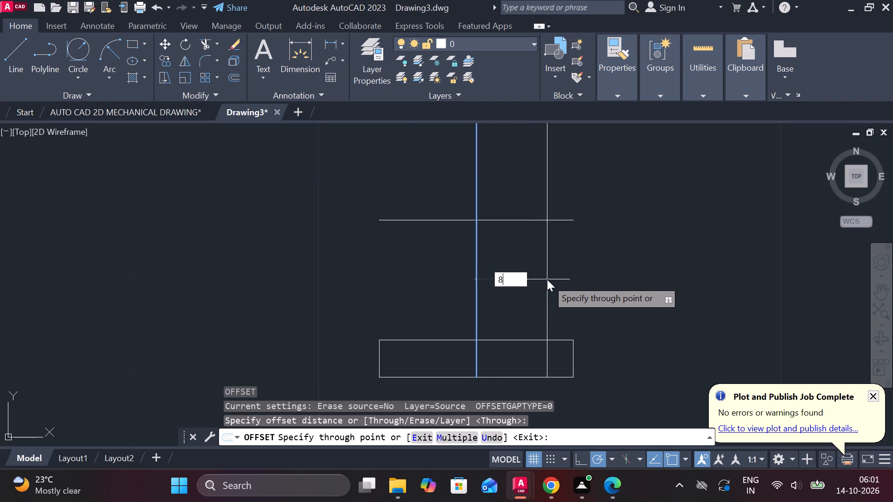
key(6)
key(Return)
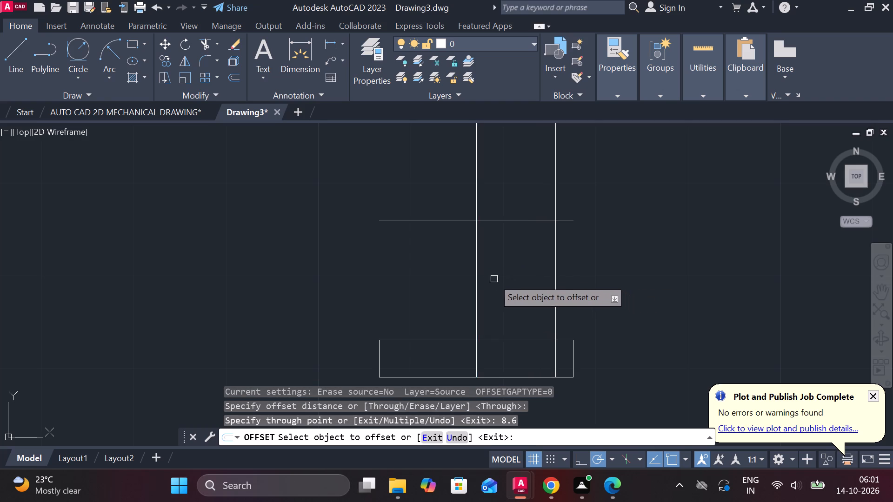
click(477, 273)
text(8.6)
key(Return)
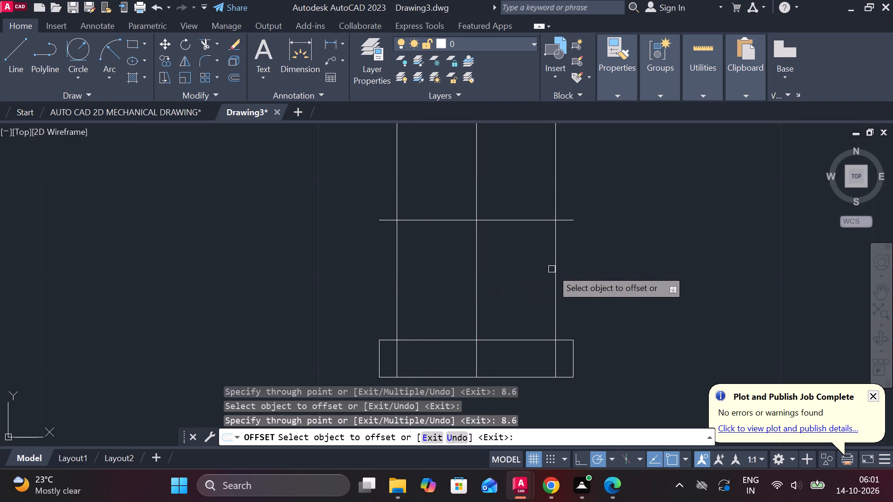
Trim the offset verticals above the body's top line and inside the base, plus the top line's overhanging ends.
key(Escape)
text(TR)
key(space)
click(558, 182)
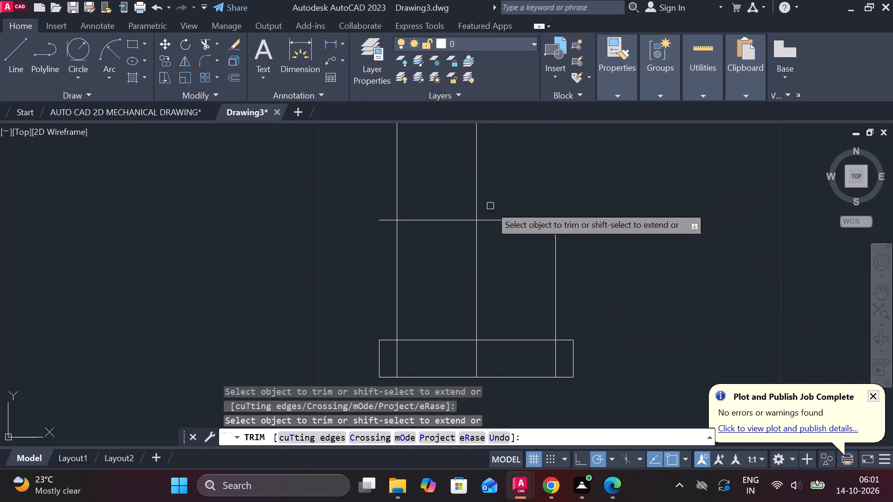
click(396, 175)
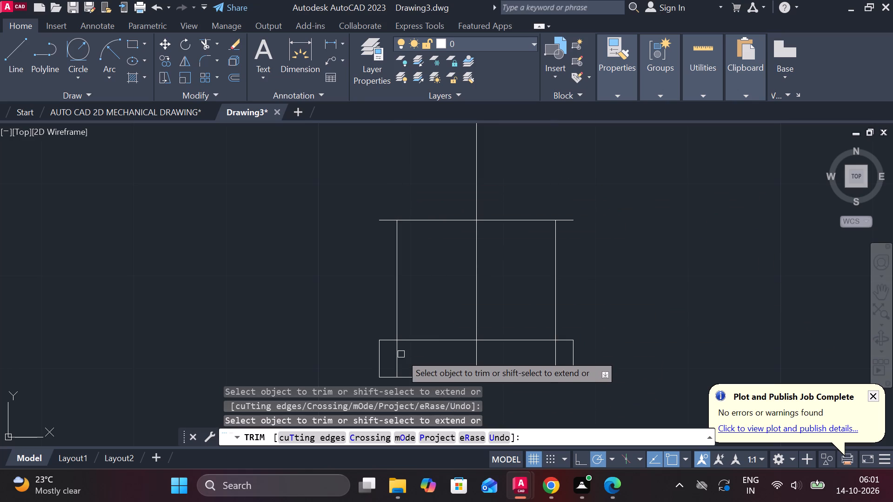
click(397, 360)
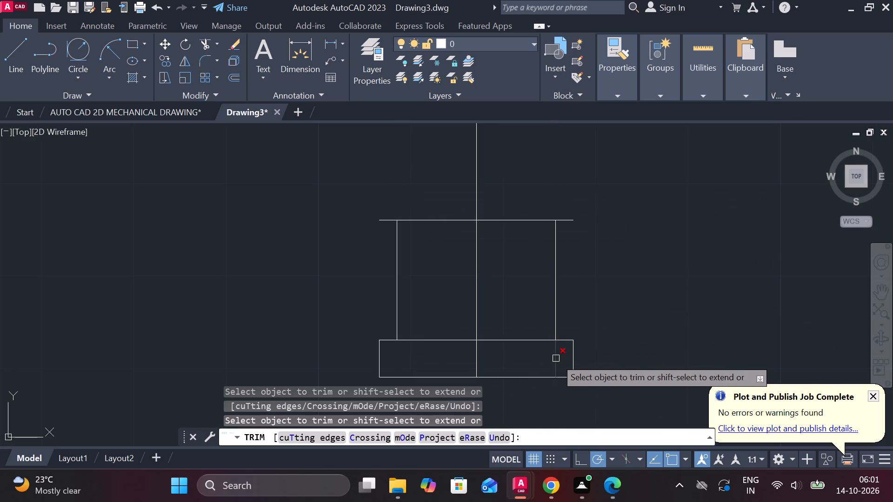
click(556, 358)
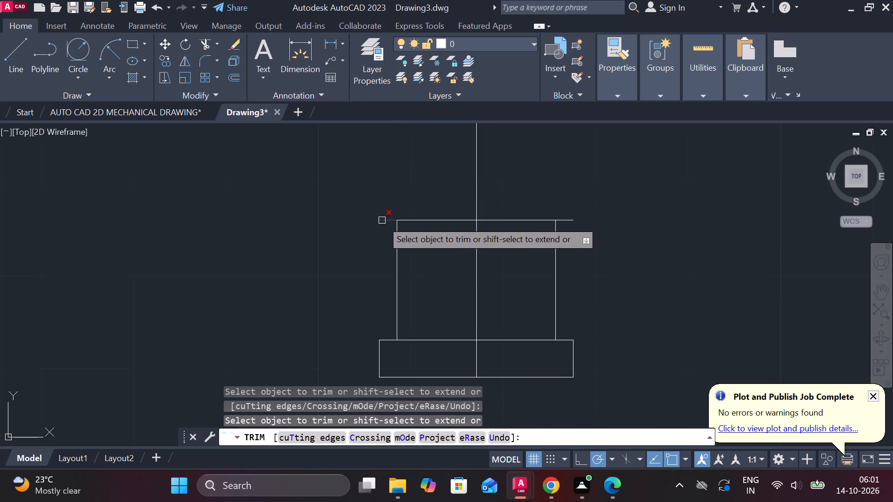
click(382, 220)
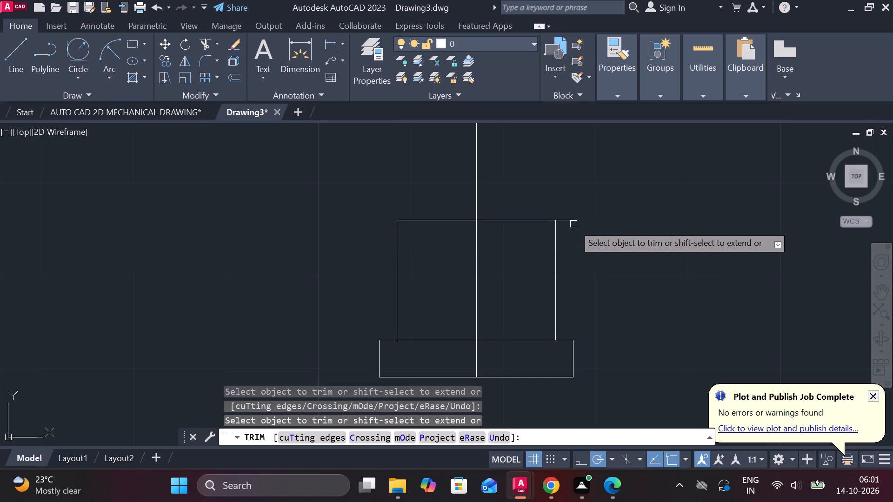
click(573, 223)
key(Escape)
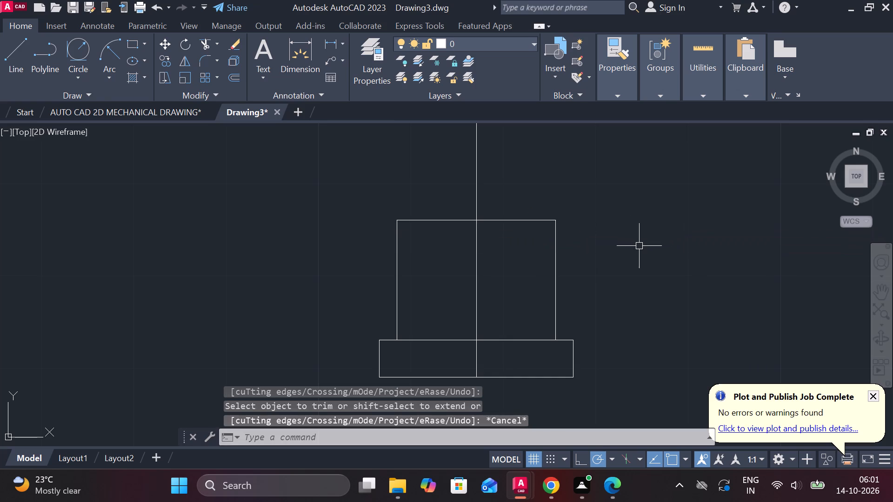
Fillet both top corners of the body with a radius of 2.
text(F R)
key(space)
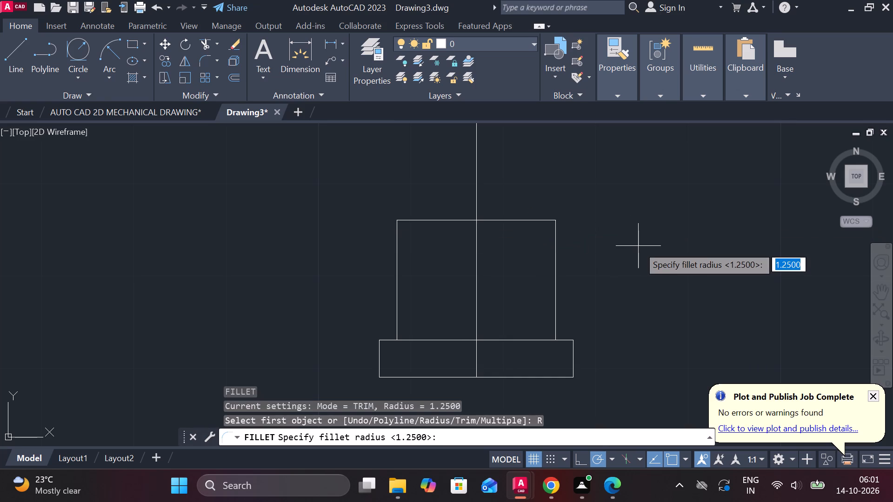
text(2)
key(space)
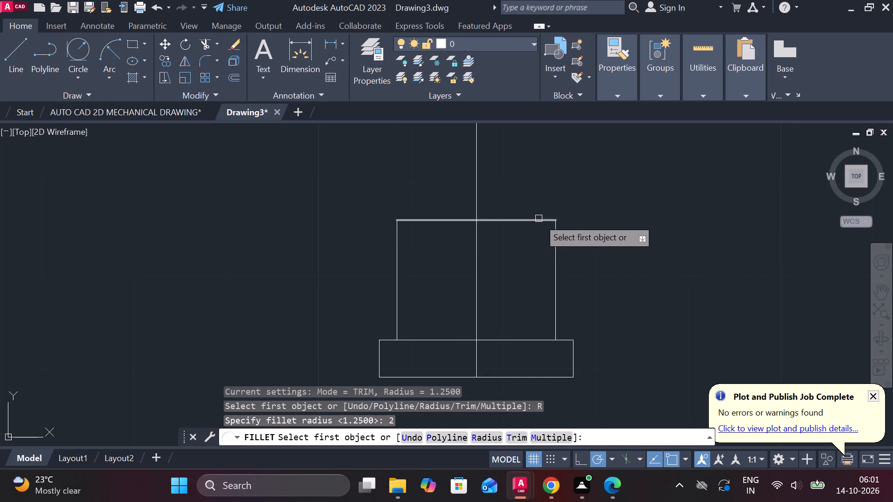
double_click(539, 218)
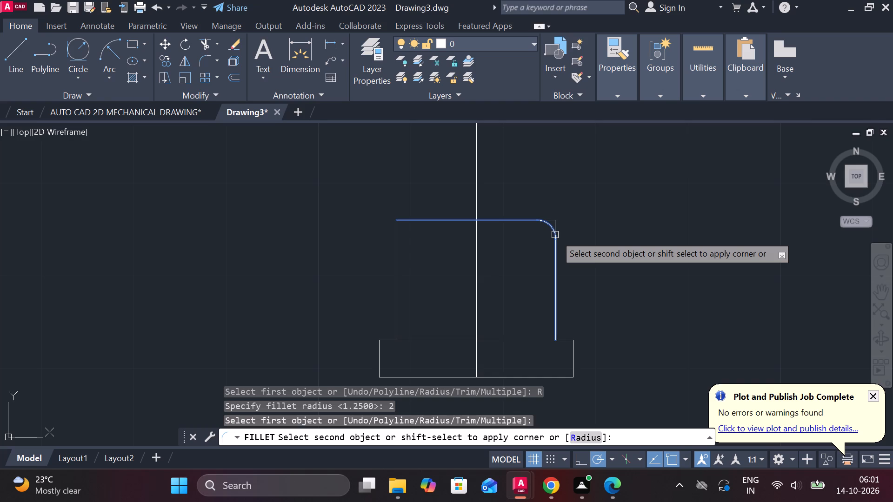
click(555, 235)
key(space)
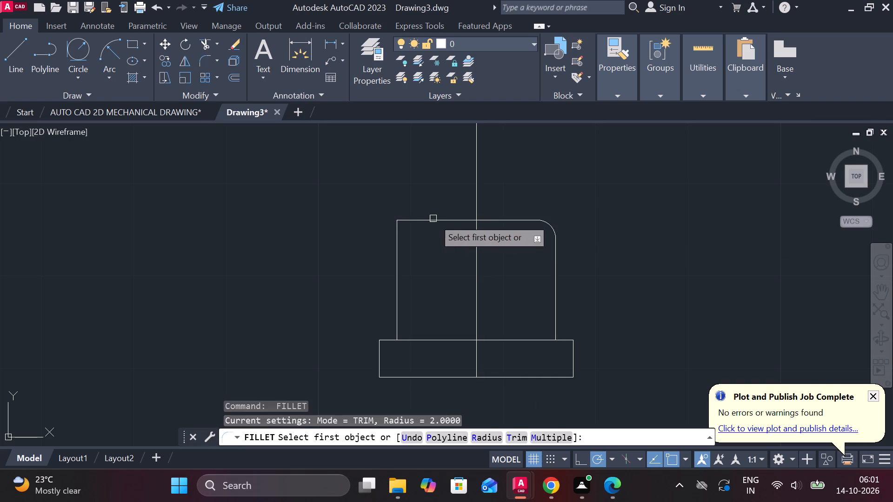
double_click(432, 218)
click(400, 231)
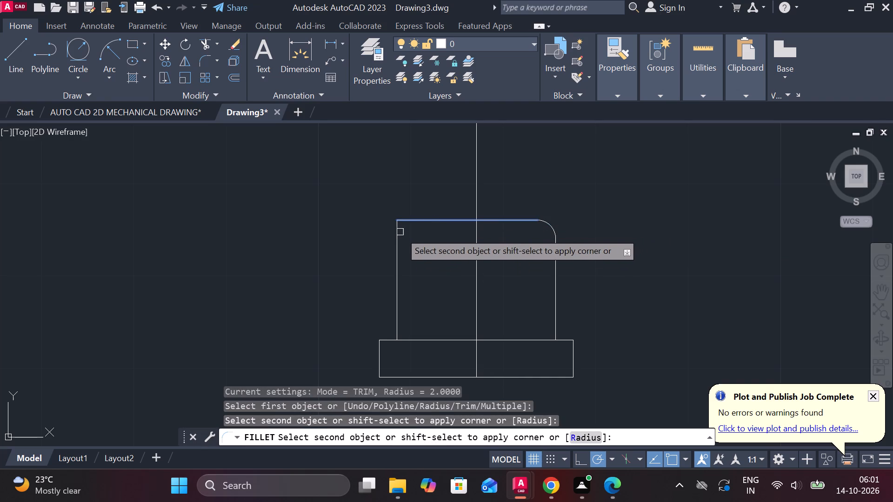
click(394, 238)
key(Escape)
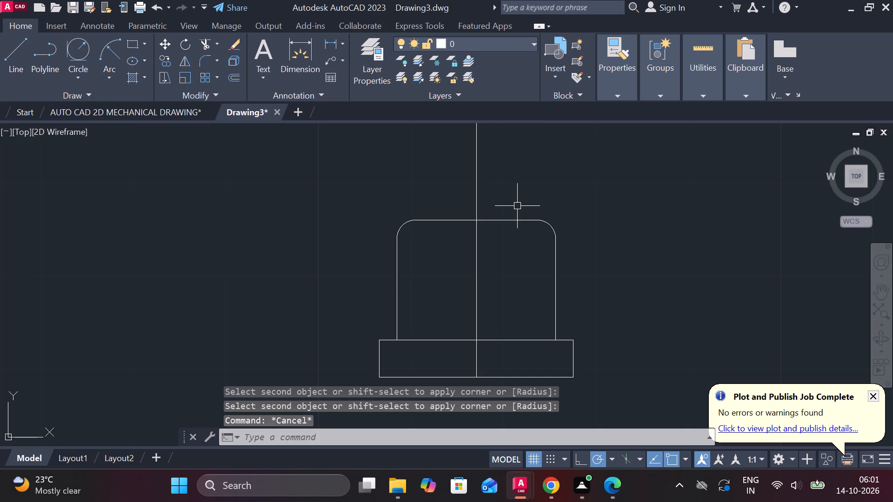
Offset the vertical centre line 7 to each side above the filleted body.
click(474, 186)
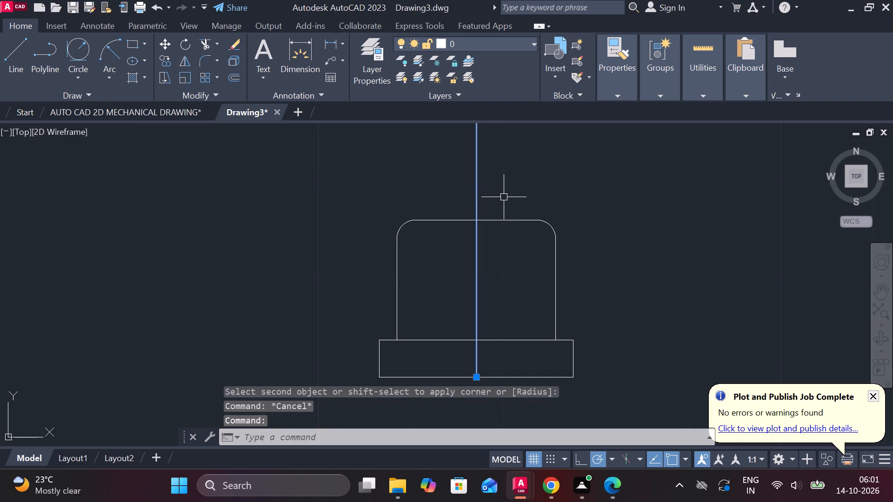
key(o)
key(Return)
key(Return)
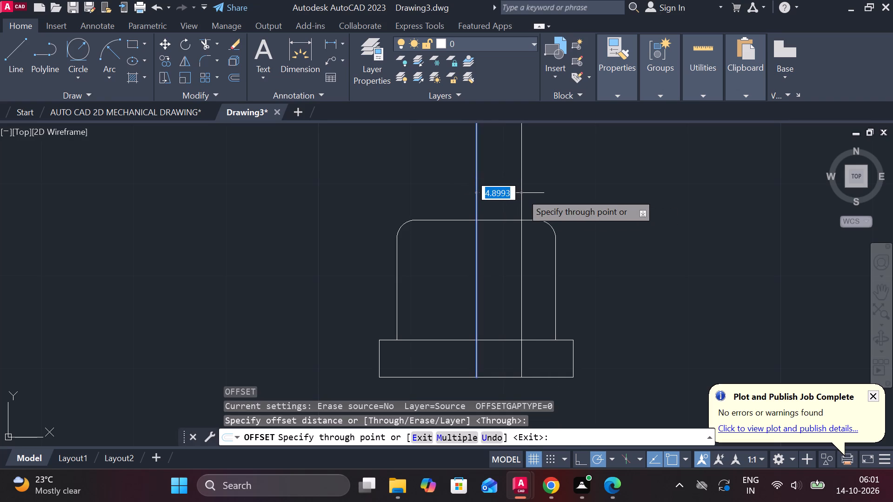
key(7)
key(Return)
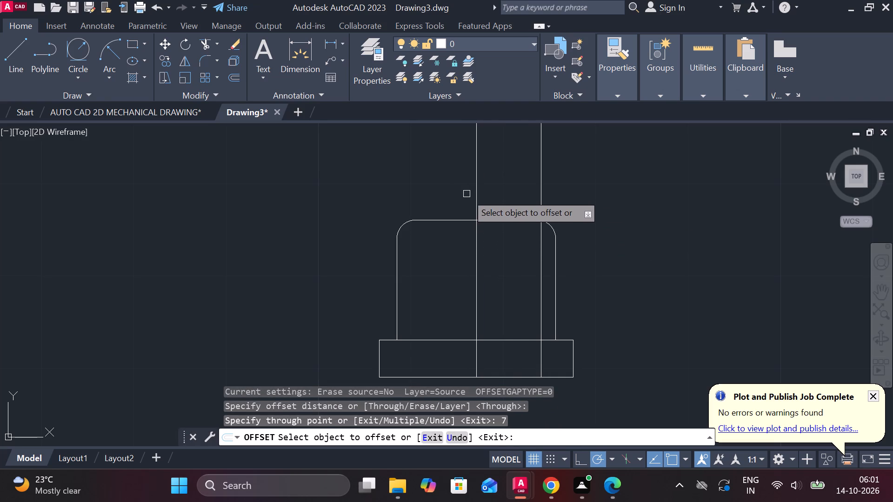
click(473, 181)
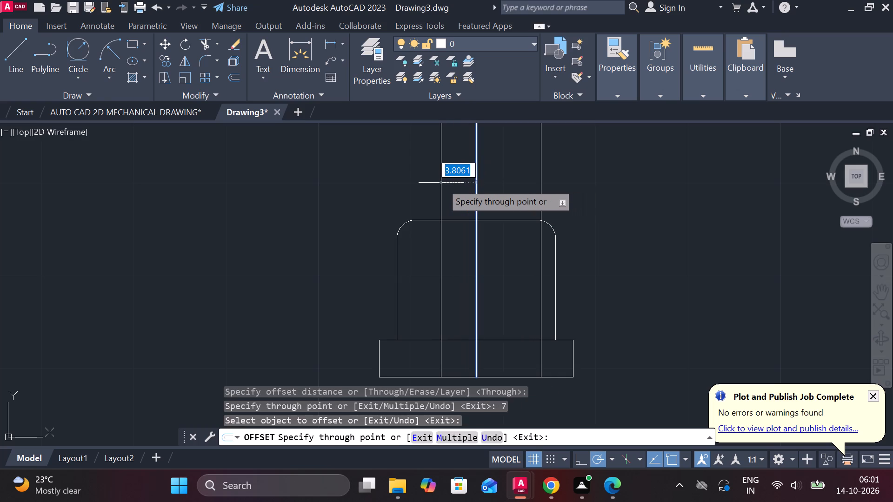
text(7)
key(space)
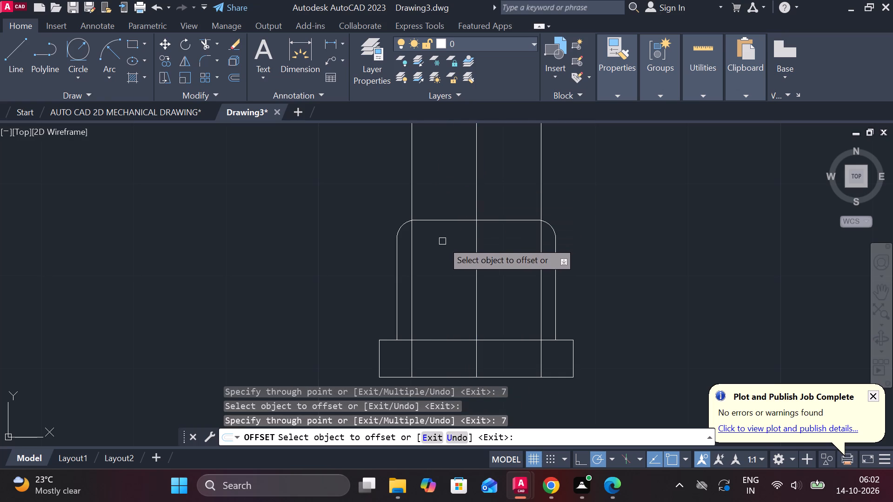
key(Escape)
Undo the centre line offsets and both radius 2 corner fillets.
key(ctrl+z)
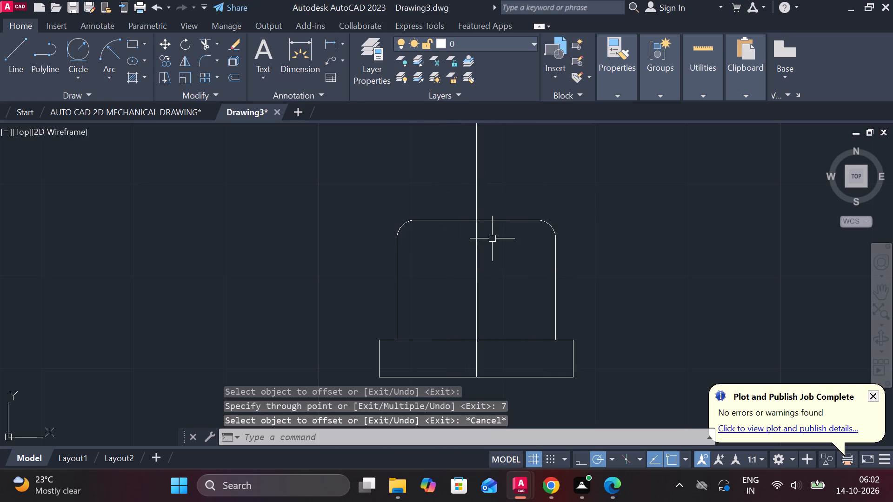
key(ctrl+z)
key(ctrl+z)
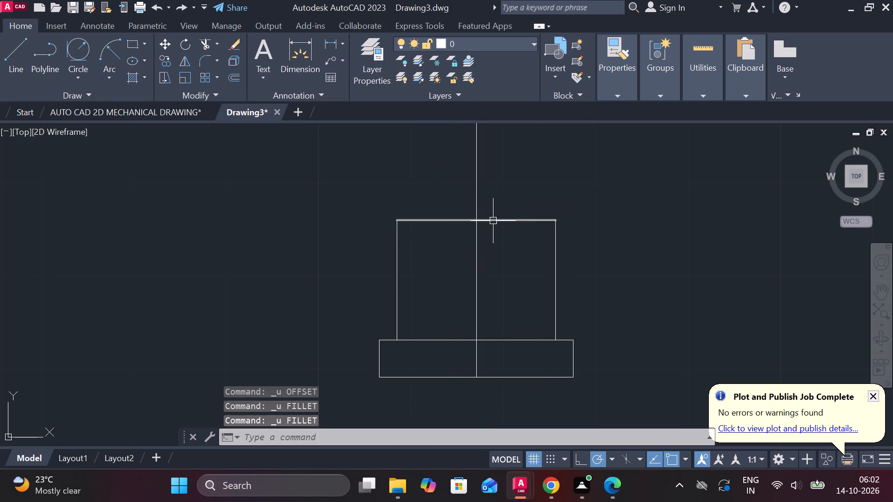
Offset the vertical centre line 7 to each side, inside the body's outer verticals.
click(478, 205)
key(o)
key(Return)
key(Return)
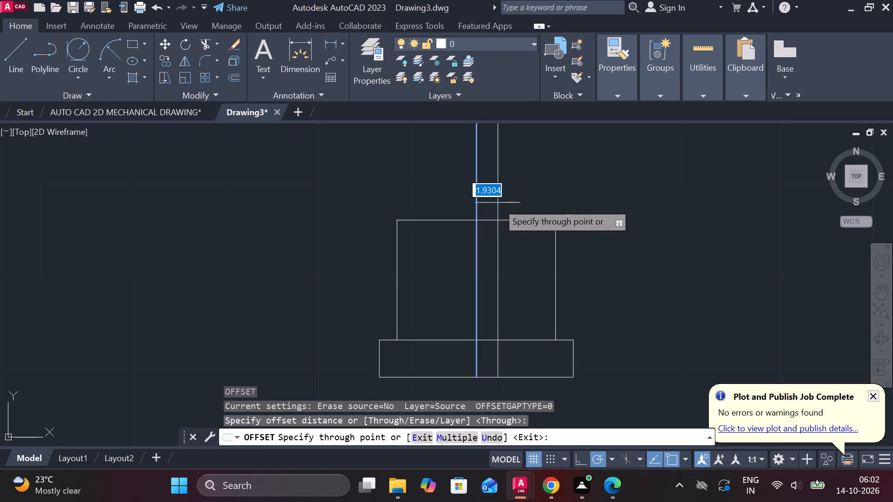
key(7)
key(Return)
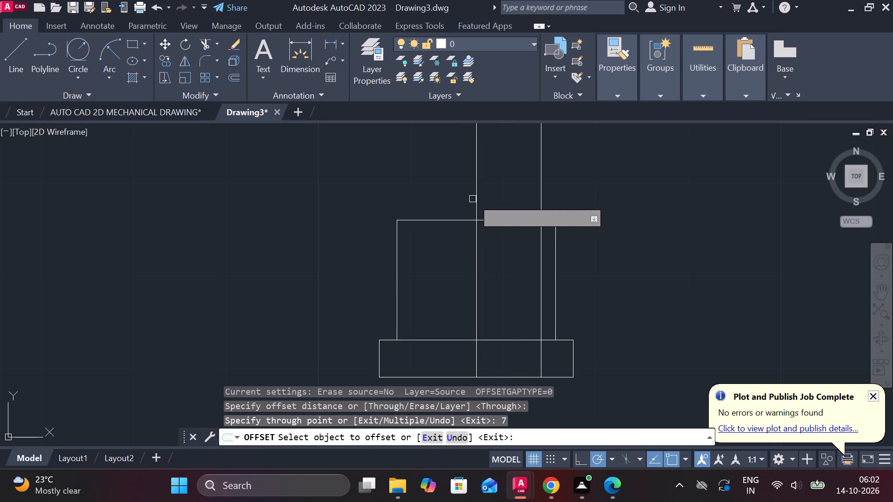
click(474, 193)
key(7)
key(Return)
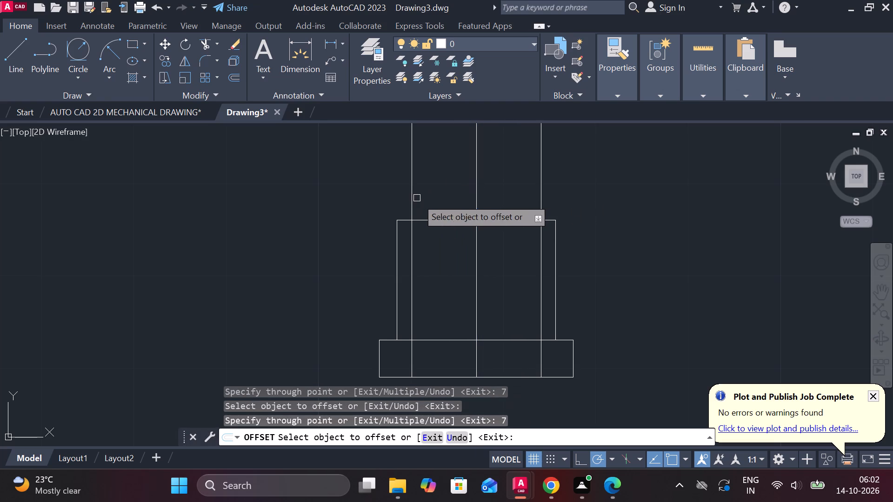
scroll(397, 210, up, 1)
key(Escape)
Fillet both top corners of the body with a radius of 1.
text(F R)
key(space)
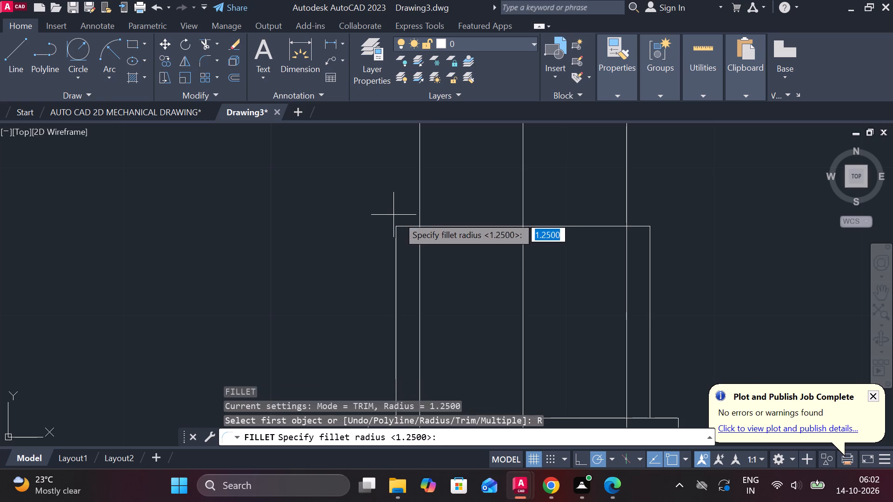
scroll(417, 232, up, 2)
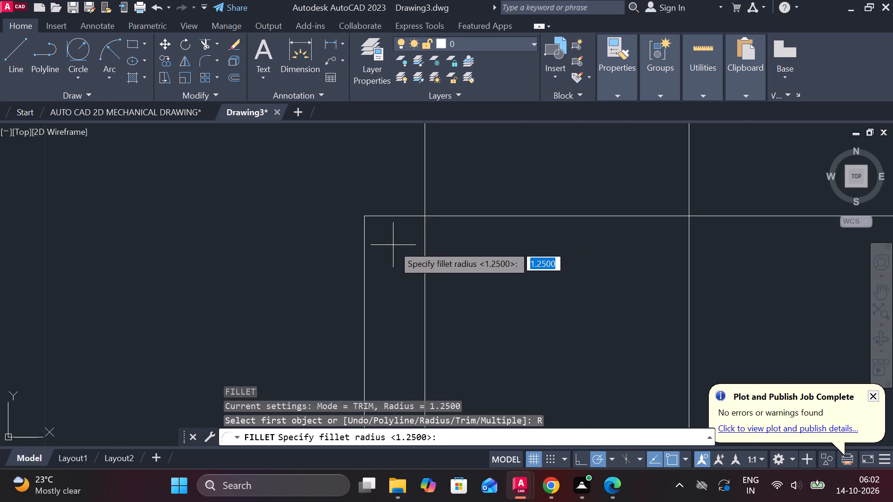
text(1)
key(space)
click(384, 216)
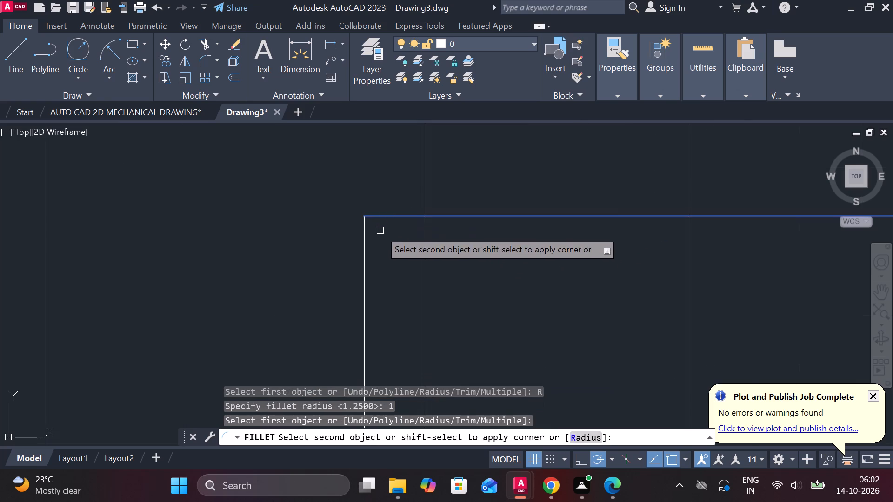
click(367, 254)
scroll(419, 253, down, 2)
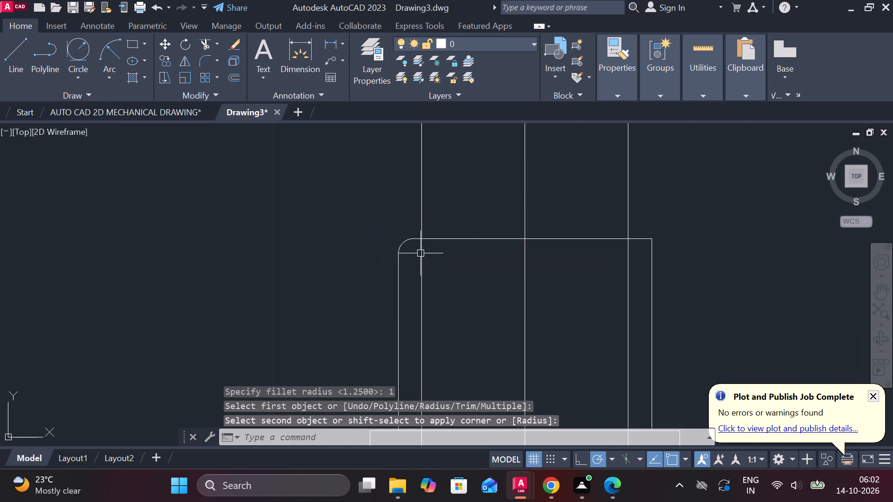
middle_drag(524, 251, 449, 258)
key(space)
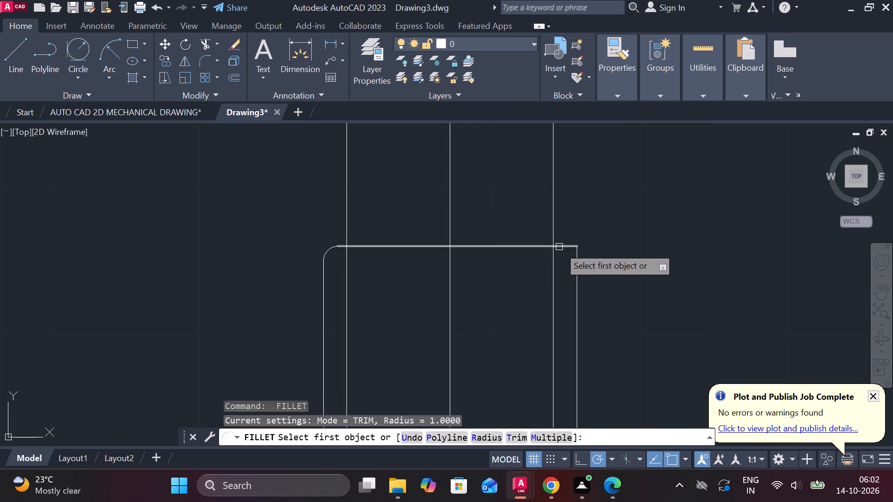
click(559, 247)
click(577, 267)
scroll(620, 268, down, 1)
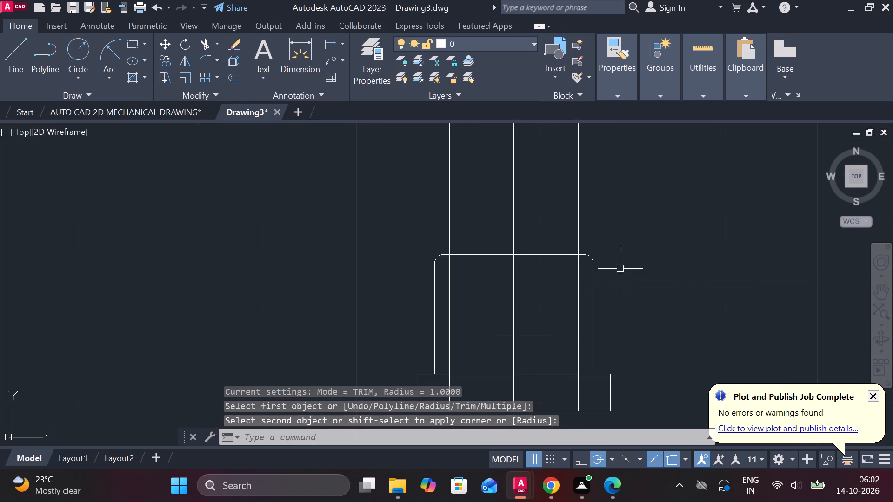
key(Escape)
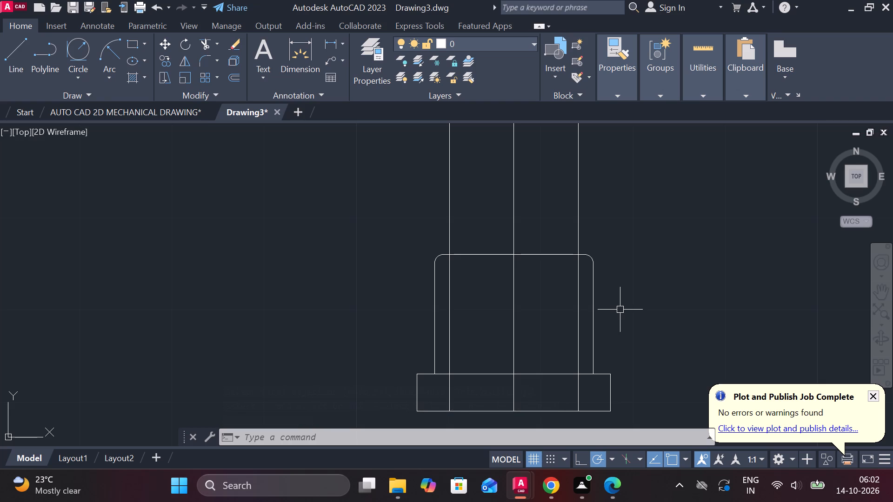
key(Escape)
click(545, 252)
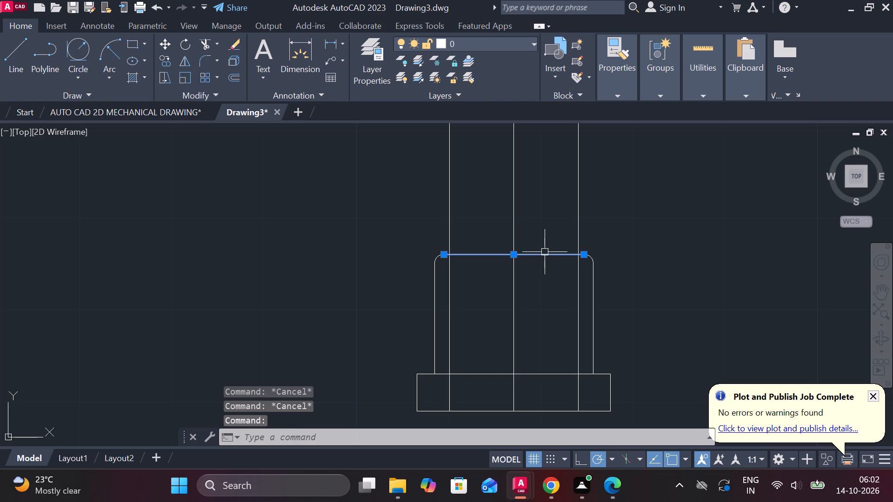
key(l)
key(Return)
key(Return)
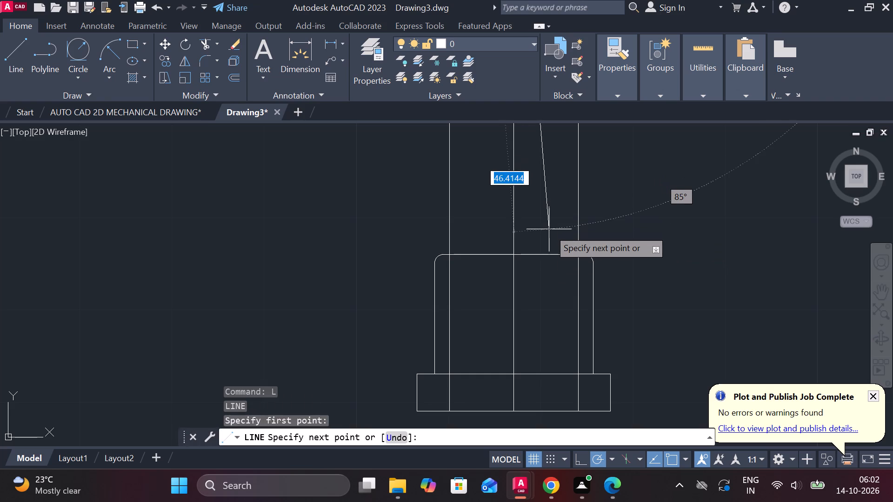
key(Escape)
Offset the top edge of the filleted body 15 upward.
click(548, 256)
key(o)
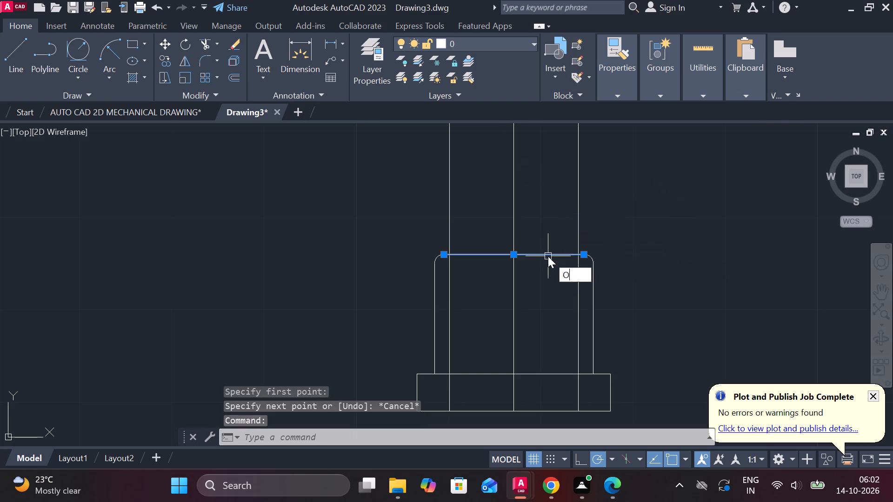
key(Return)
key(Return)
text(15)
key(space)
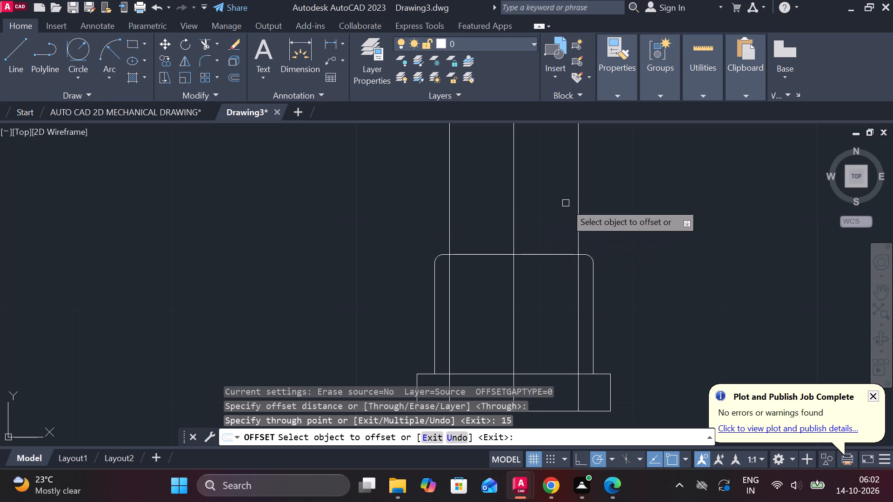
scroll(566, 203, down, 2)
scroll(575, 209, up, 1)
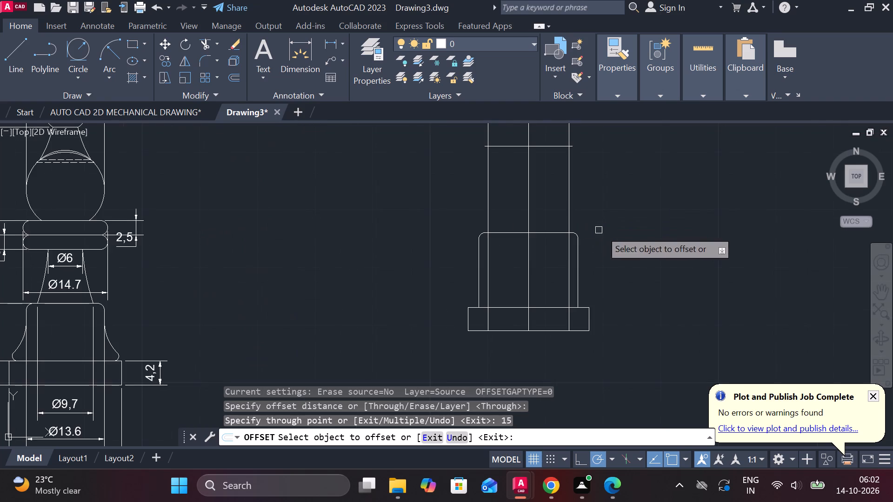
middle_drag(603, 230, 623, 254)
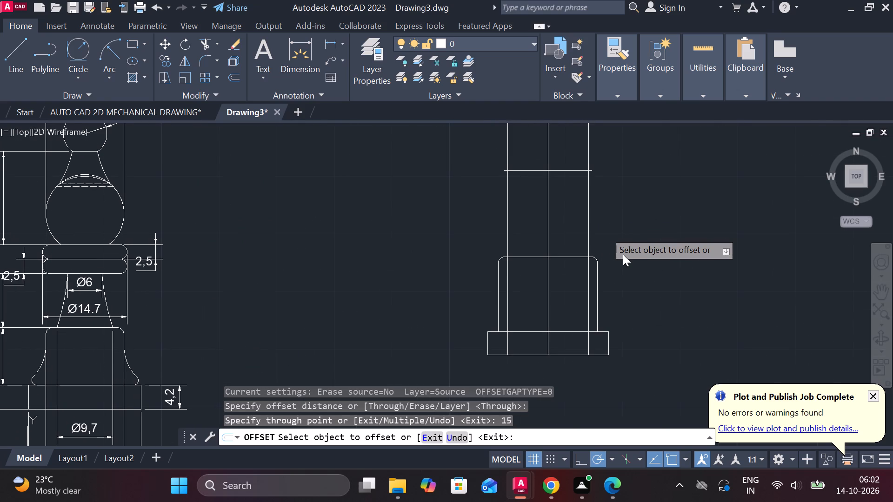
scroll(623, 248, up, 1)
key(Escape)
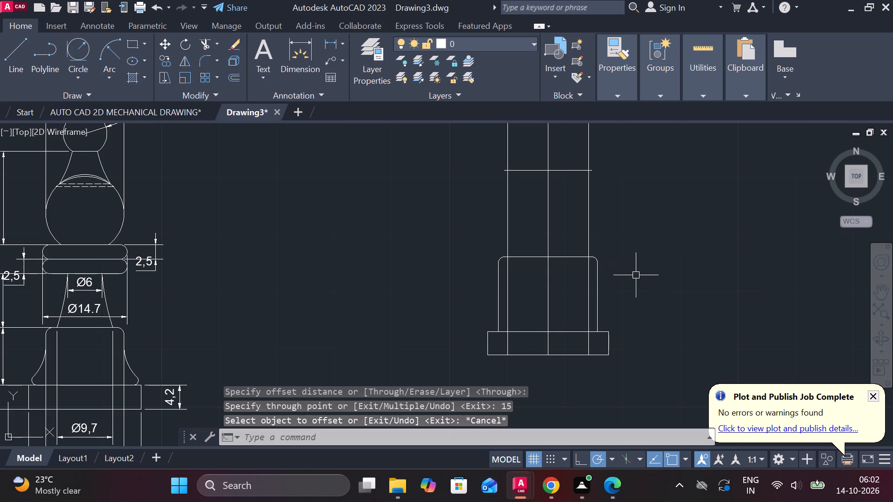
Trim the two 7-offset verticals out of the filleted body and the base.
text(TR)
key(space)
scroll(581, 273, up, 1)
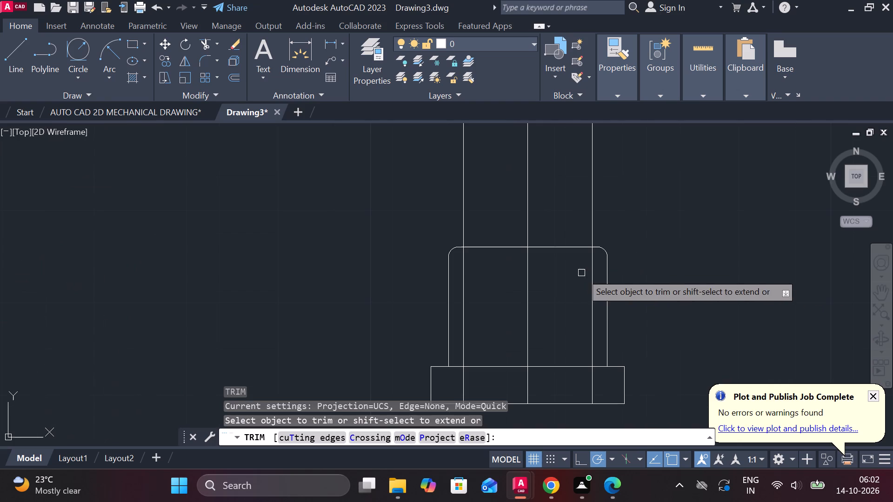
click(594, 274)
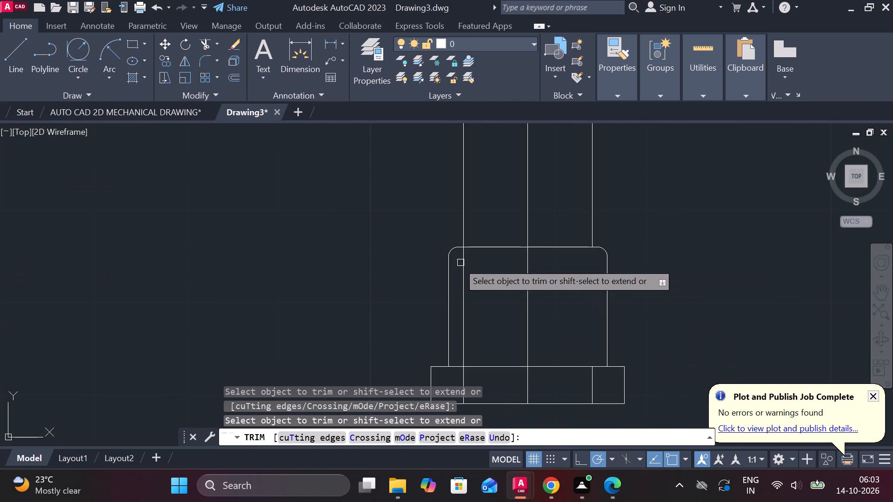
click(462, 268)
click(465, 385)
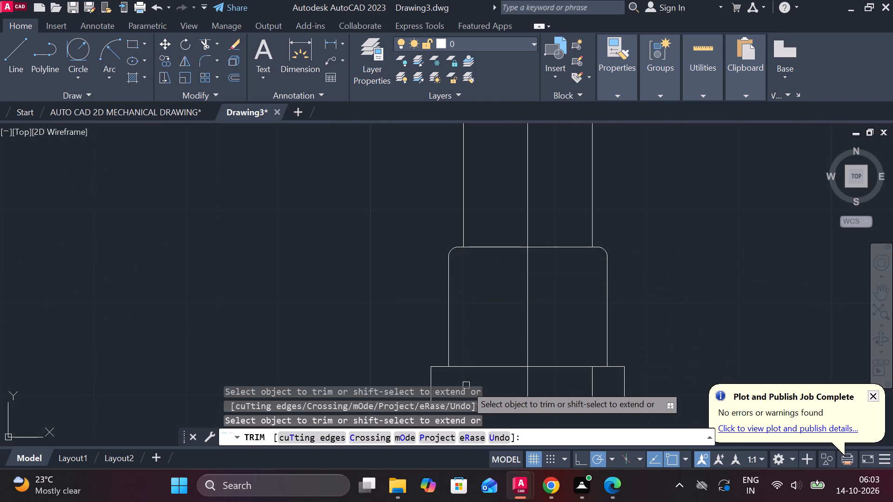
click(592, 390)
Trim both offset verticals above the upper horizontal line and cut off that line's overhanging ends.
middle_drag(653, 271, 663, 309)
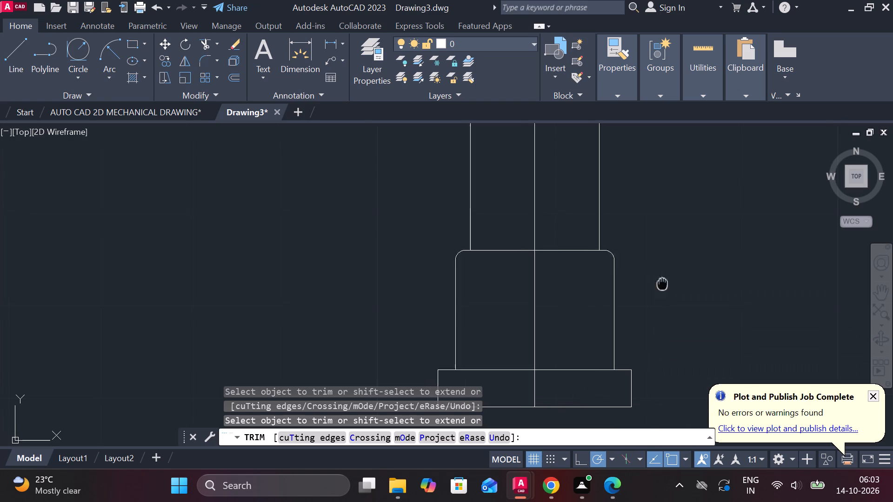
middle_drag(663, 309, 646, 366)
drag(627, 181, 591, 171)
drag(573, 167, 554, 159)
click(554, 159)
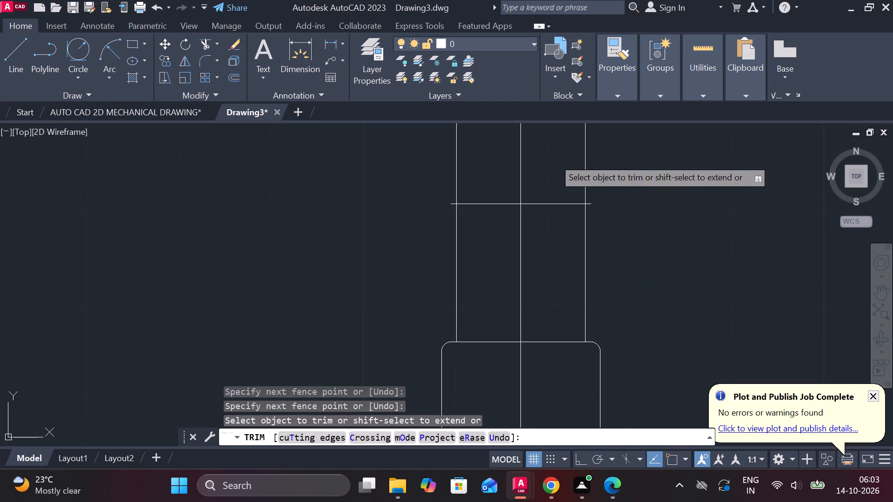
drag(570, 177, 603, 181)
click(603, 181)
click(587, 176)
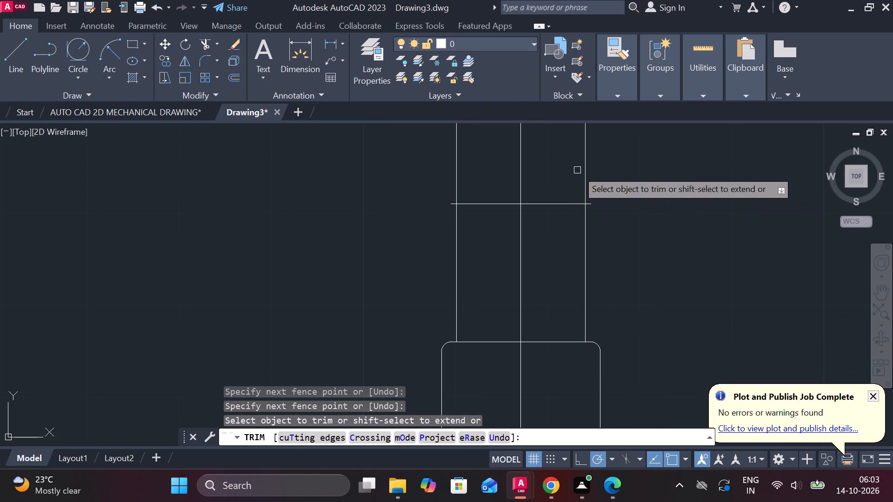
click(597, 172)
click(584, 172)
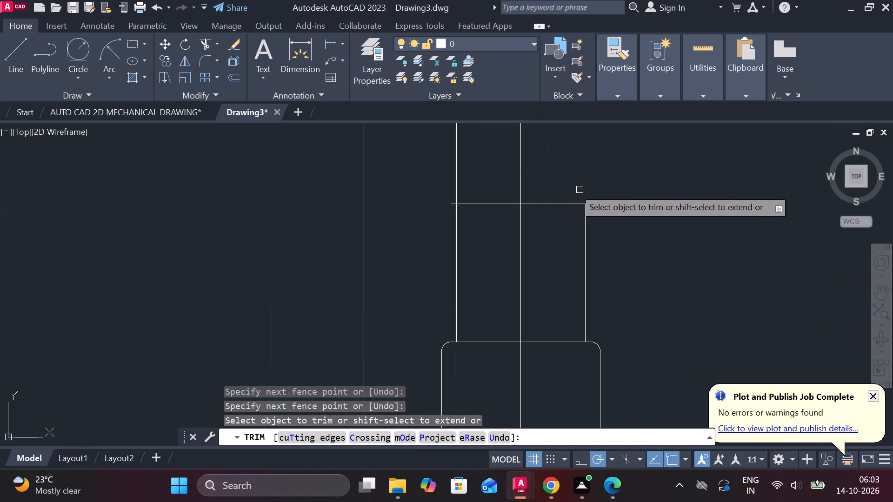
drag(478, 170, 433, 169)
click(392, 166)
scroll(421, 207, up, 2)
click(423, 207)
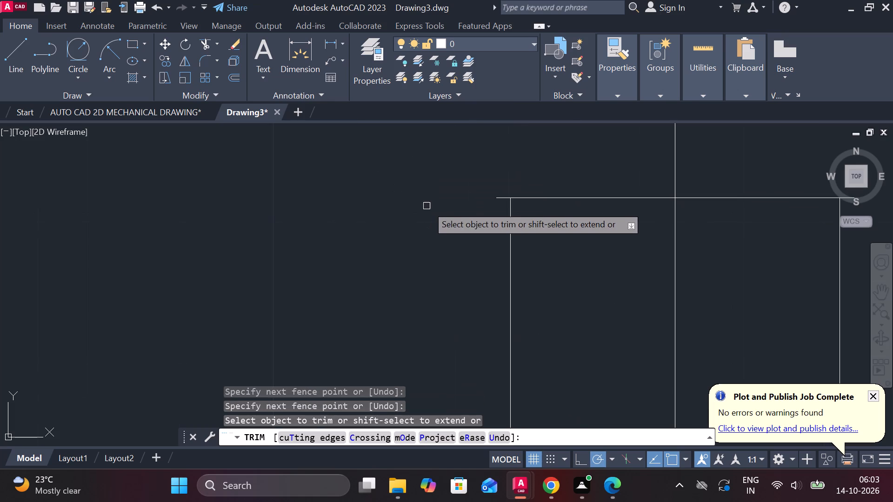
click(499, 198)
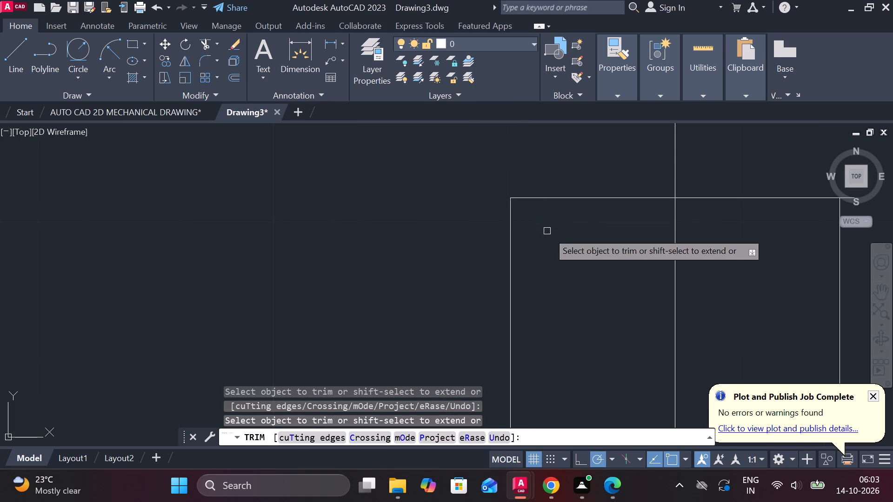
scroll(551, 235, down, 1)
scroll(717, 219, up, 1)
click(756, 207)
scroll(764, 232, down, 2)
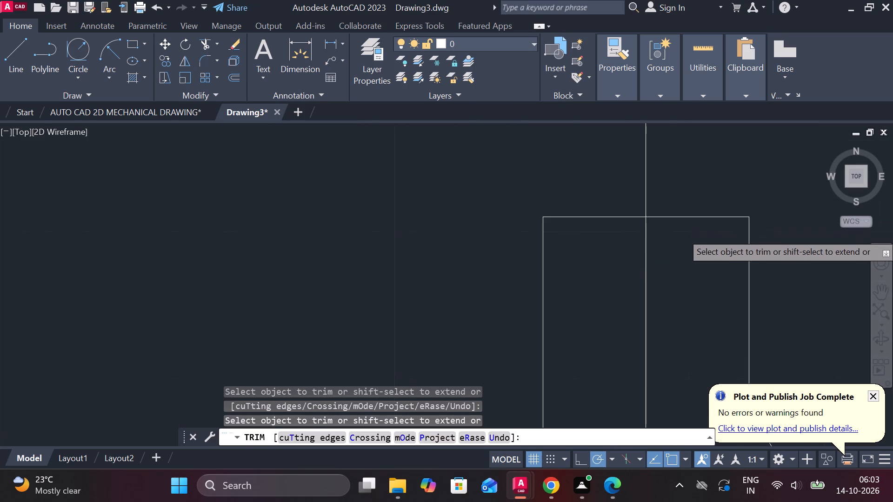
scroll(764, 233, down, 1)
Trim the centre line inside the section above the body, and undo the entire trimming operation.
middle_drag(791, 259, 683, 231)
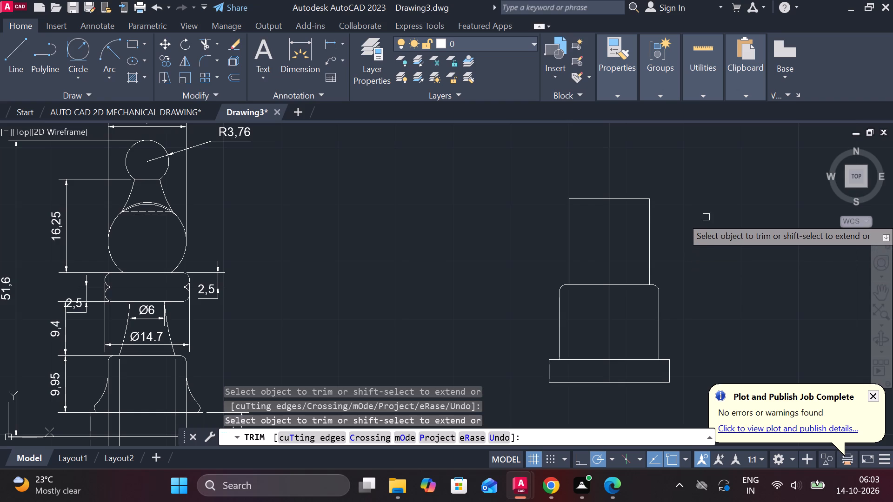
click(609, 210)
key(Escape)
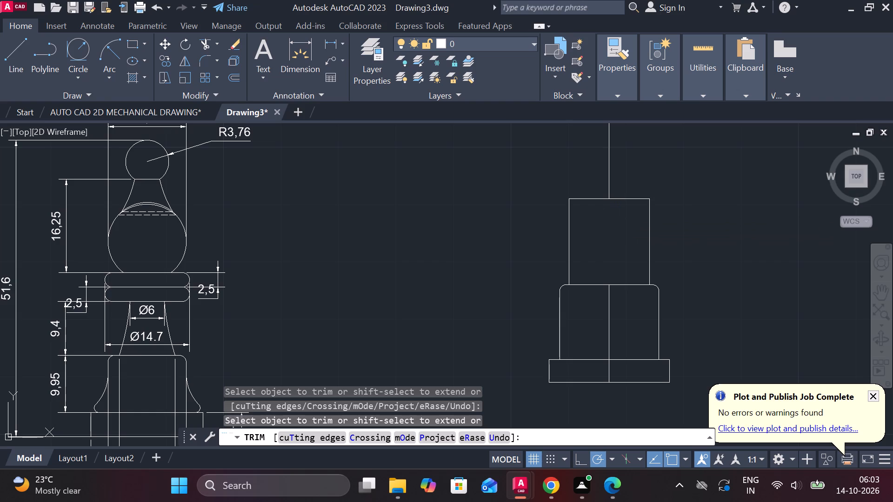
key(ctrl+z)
Trim both 7-offset verticals out of the filleted body and the base, keeping the centre line.
middle_drag(624, 212, 621, 283)
text(TR)
key(space)
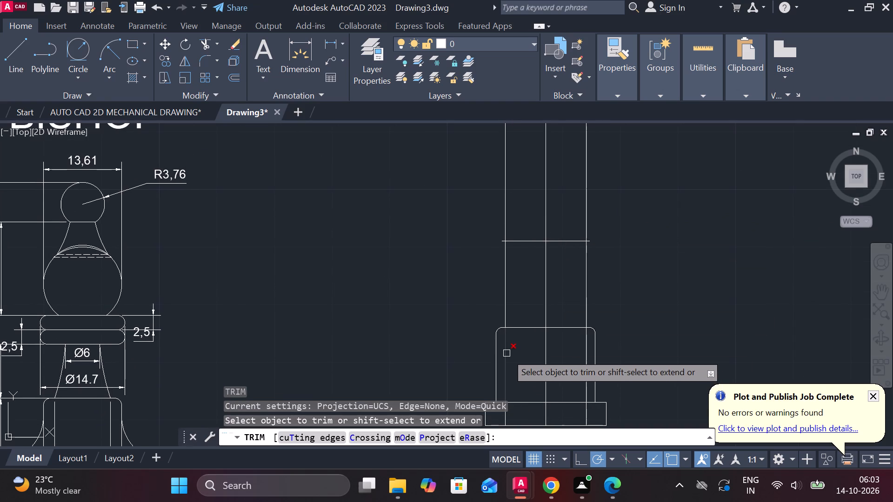
click(506, 353)
click(508, 416)
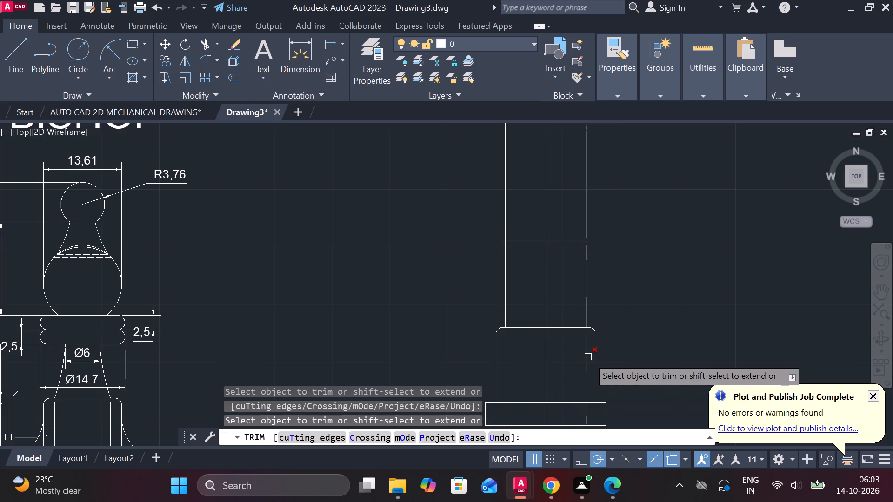
click(588, 357)
click(590, 417)
click(585, 417)
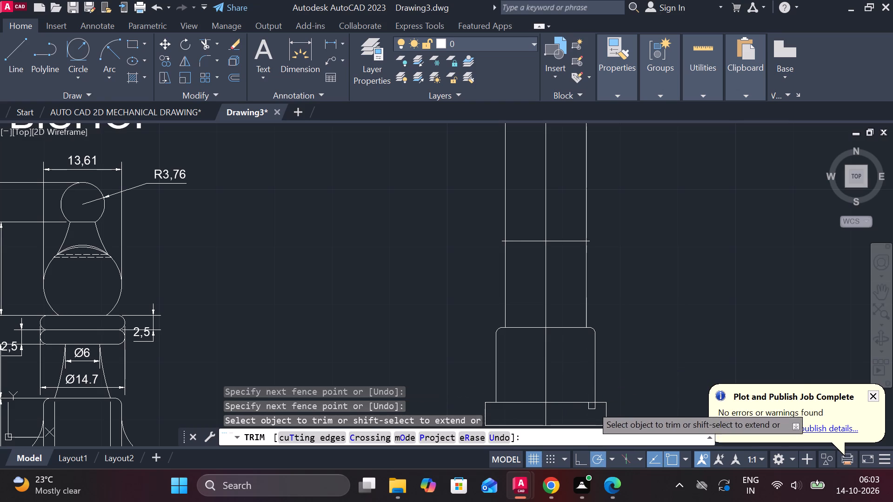
Trim both offset verticals above the upper horizontal and that line's overhanging ends, keeping the centre line full length.
drag(612, 176, 581, 183)
click(577, 186)
click(524, 184)
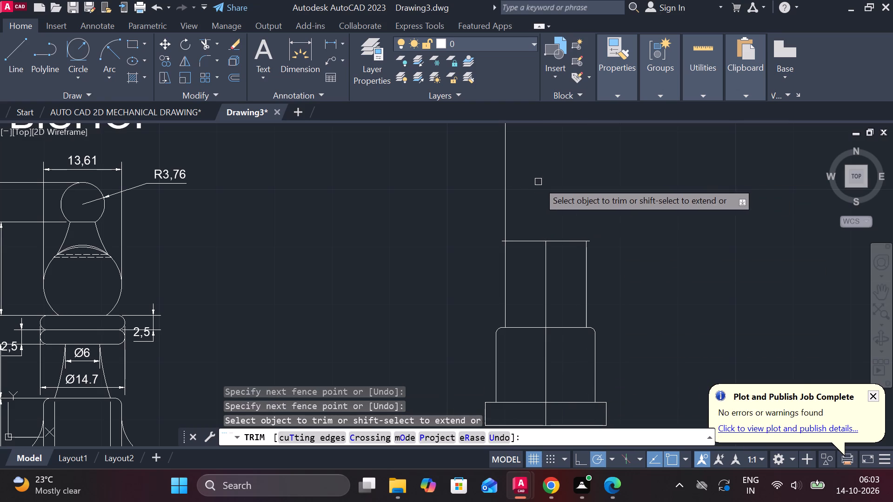
key(ctrl+z)
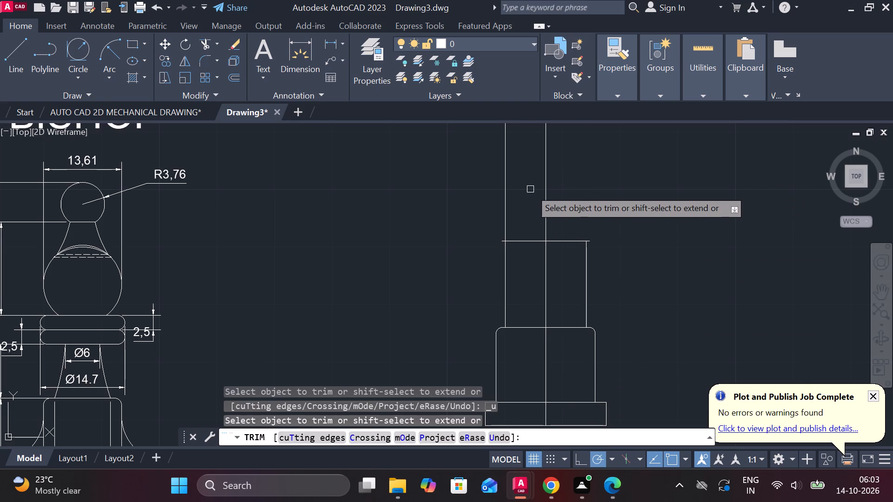
drag(520, 185, 516, 185)
click(464, 185)
scroll(486, 235, up, 1)
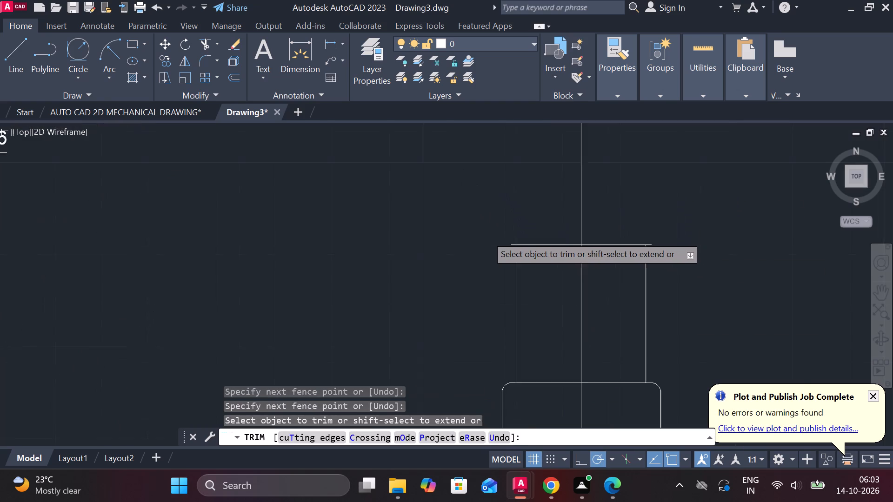
scroll(486, 235, up, 1)
click(524, 251)
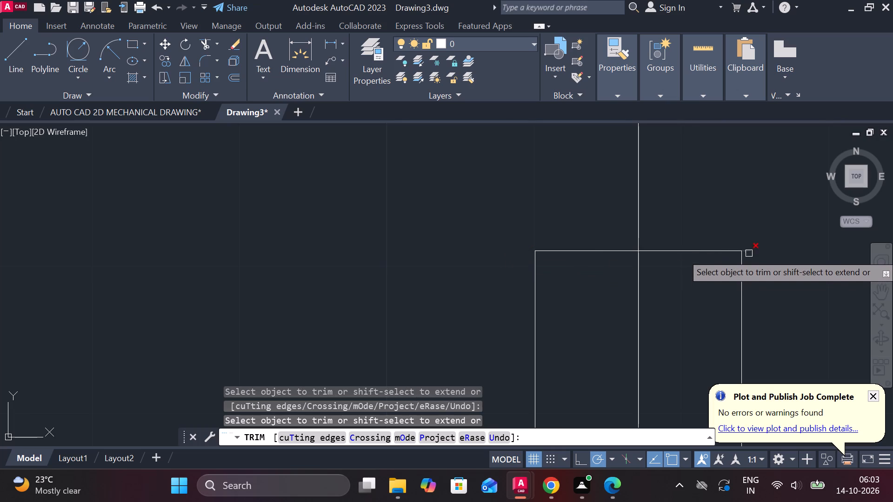
click(750, 253)
scroll(759, 259, down, 2)
middle_drag(784, 260, 684, 236)
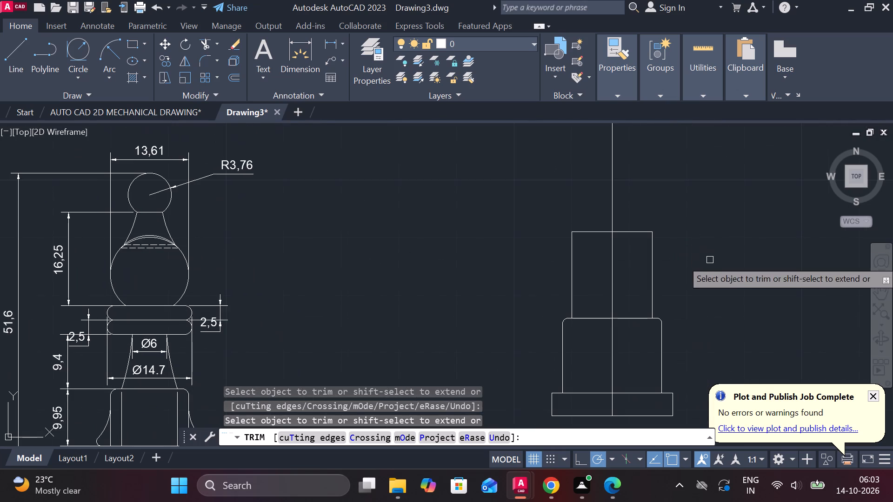
key(Escape)
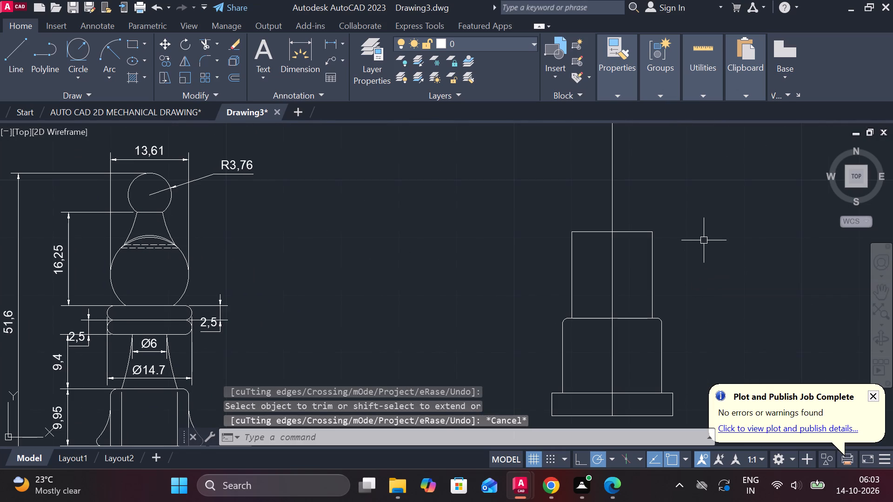
Offset the vertical centre line 4 to each side.
key(o)
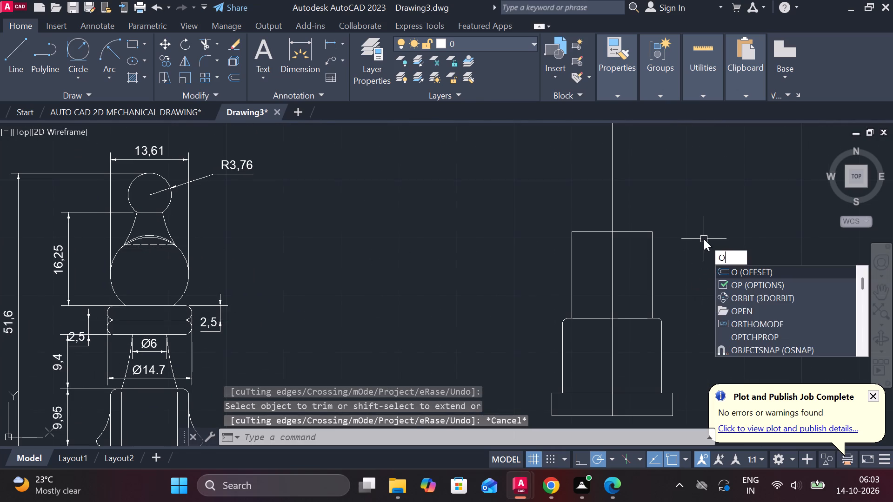
key(Return)
key(Return)
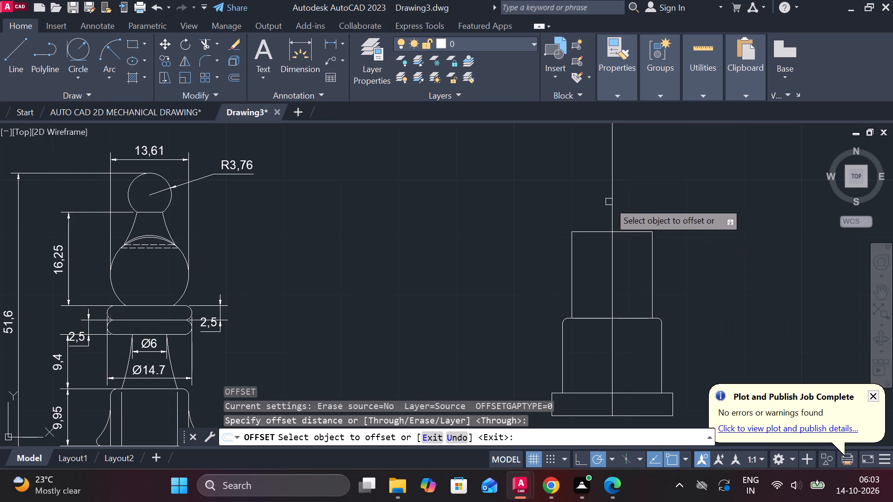
click(609, 202)
text(4)
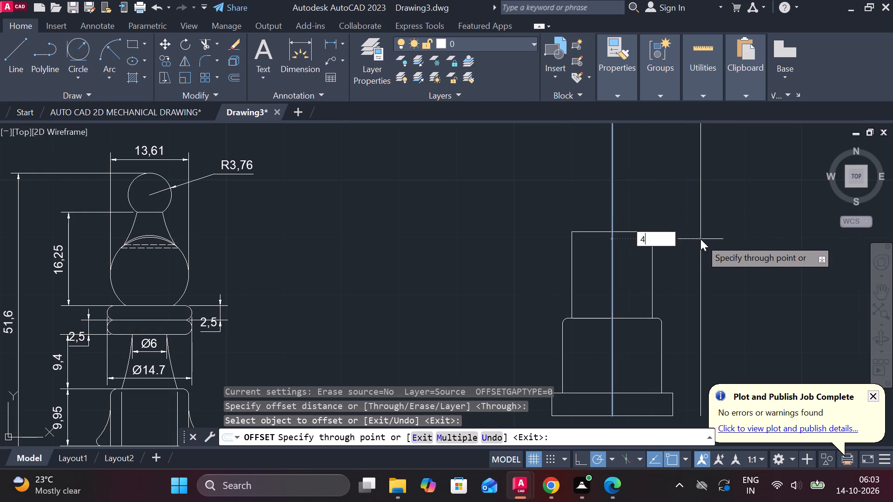
key(space)
click(610, 210)
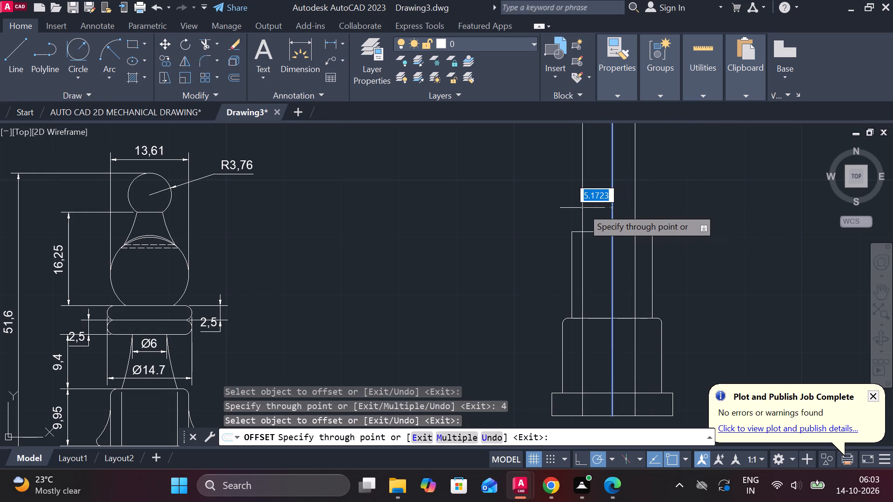
key(4)
key(space)
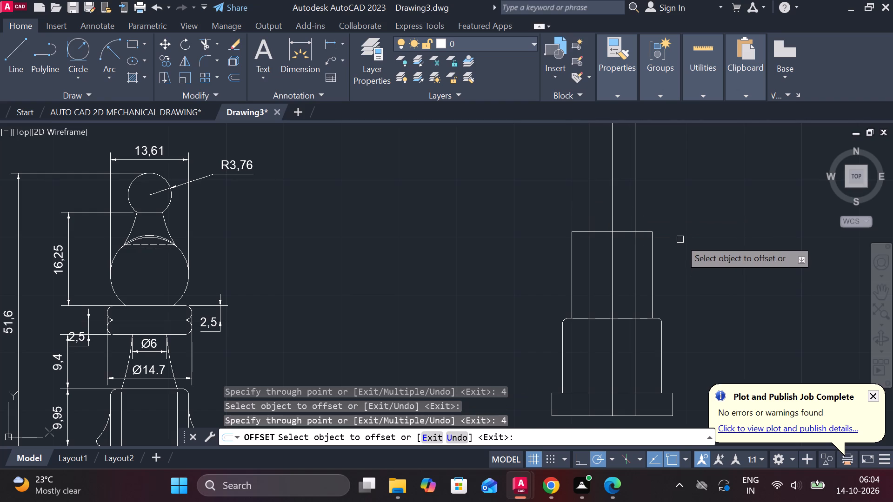
key(Escape)
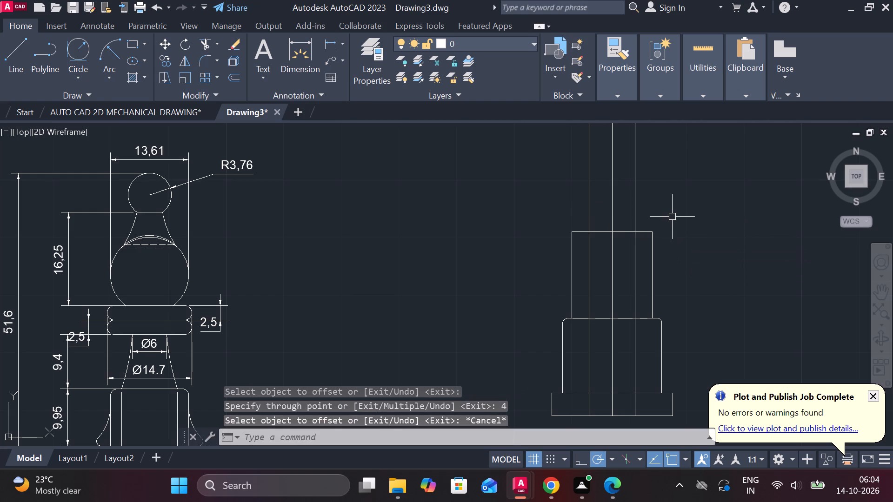
Trim both 4-offset verticals above the upper section and out of the filleted body and base, keeping the centre line.
text(TR)
key(space)
click(637, 195)
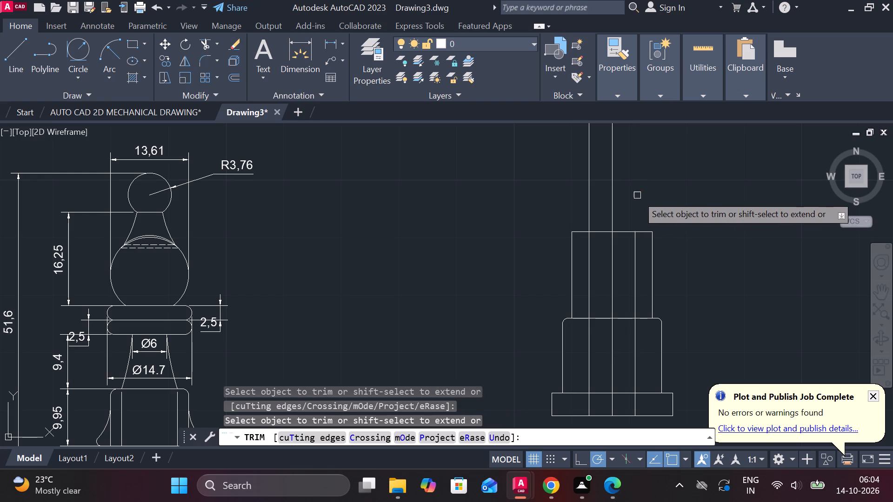
click(586, 195)
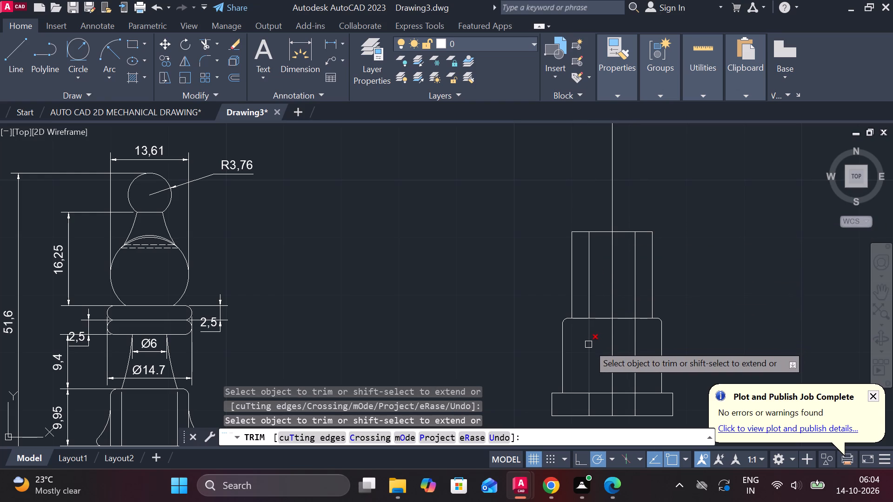
click(588, 344)
click(585, 407)
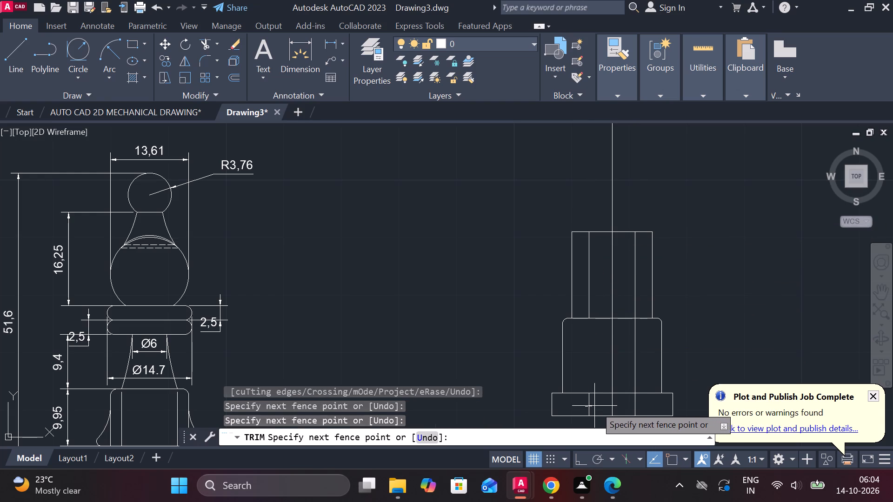
click(595, 406)
click(633, 334)
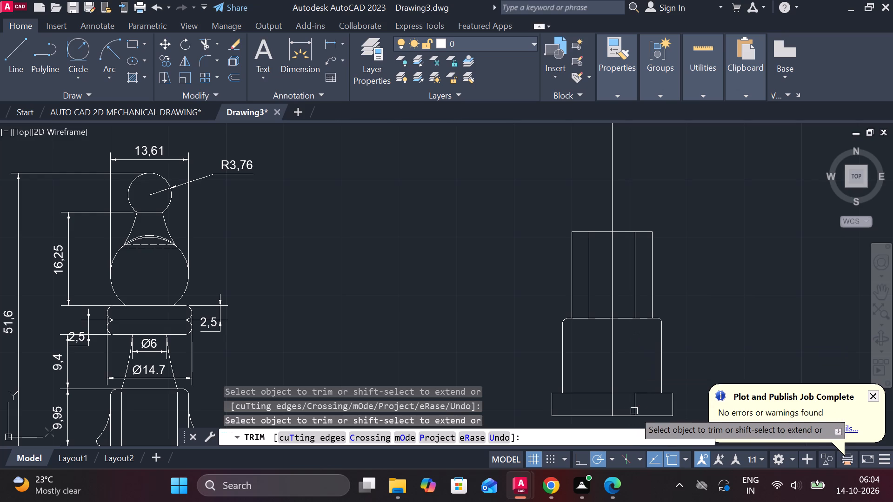
click(635, 409)
scroll(701, 271, down, 1)
middle_drag(700, 273, 723, 253)
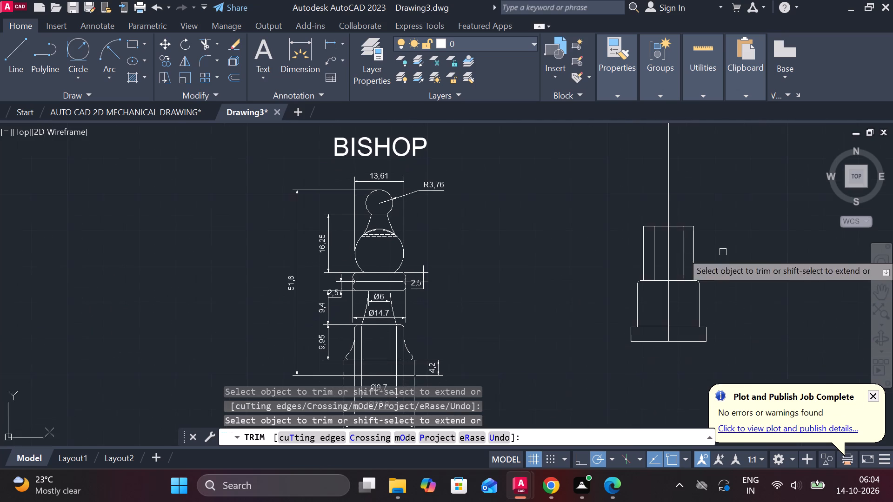
scroll(722, 251, up, 1)
key(Escape)
Examine the curved flare and rounded foot on the bishop's lower body as reference for the second piece.
middle_drag(777, 281, 792, 253)
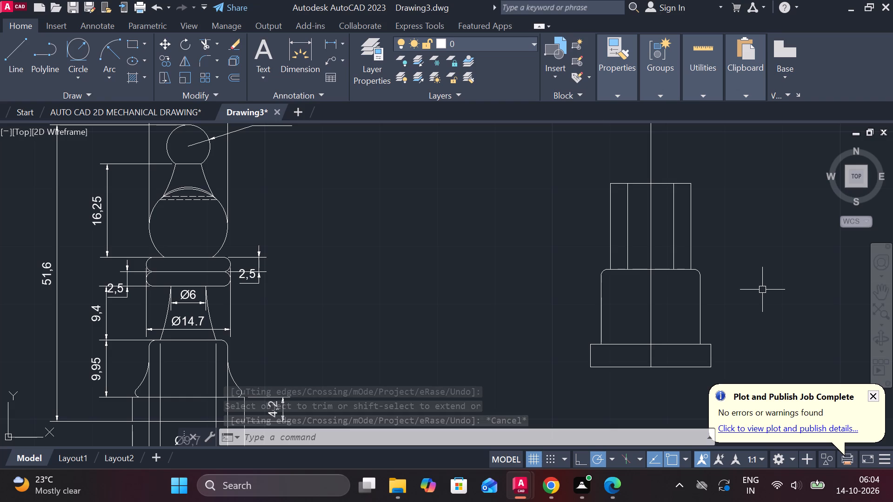
scroll(532, 345, up, 1)
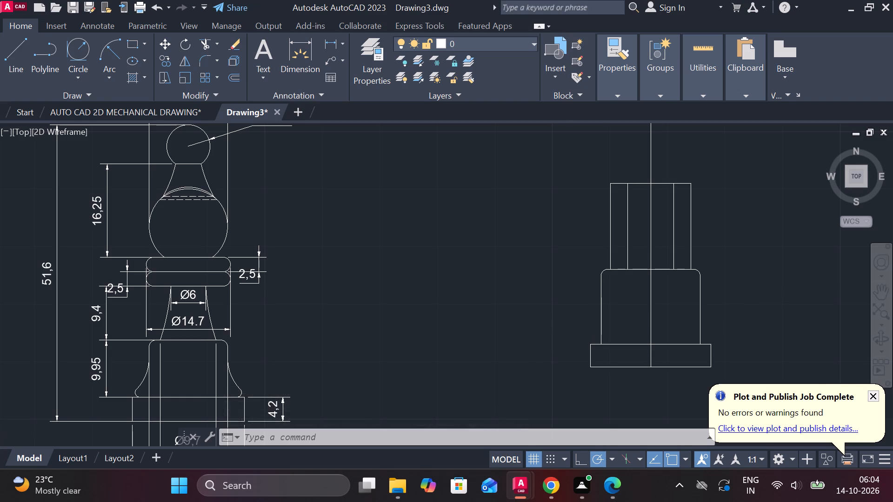
middle_drag(532, 345, 476, 285)
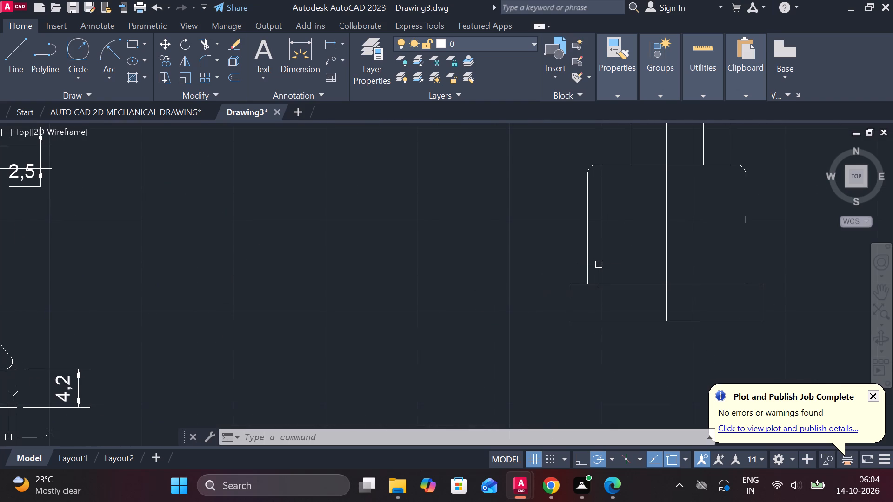
scroll(599, 264, down, 1)
scroll(528, 273, down, 1)
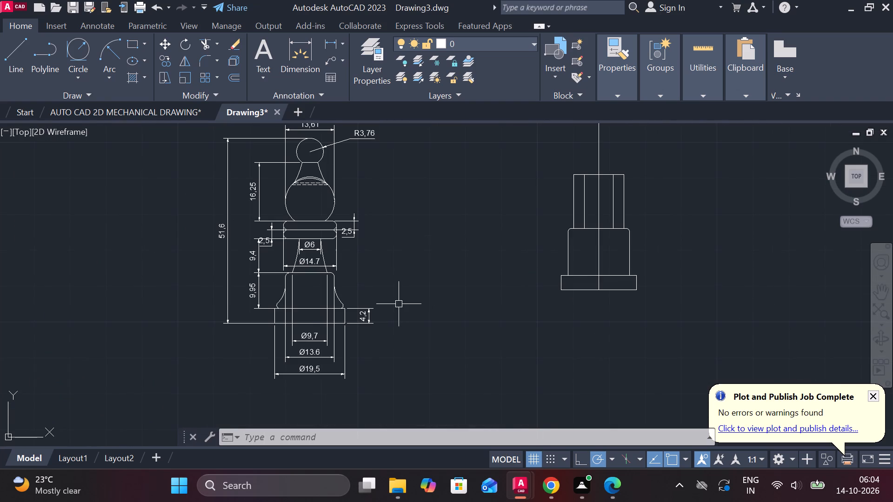
scroll(398, 304, up, 1)
middle_drag(330, 316, 538, 297)
scroll(400, 298, up, 2)
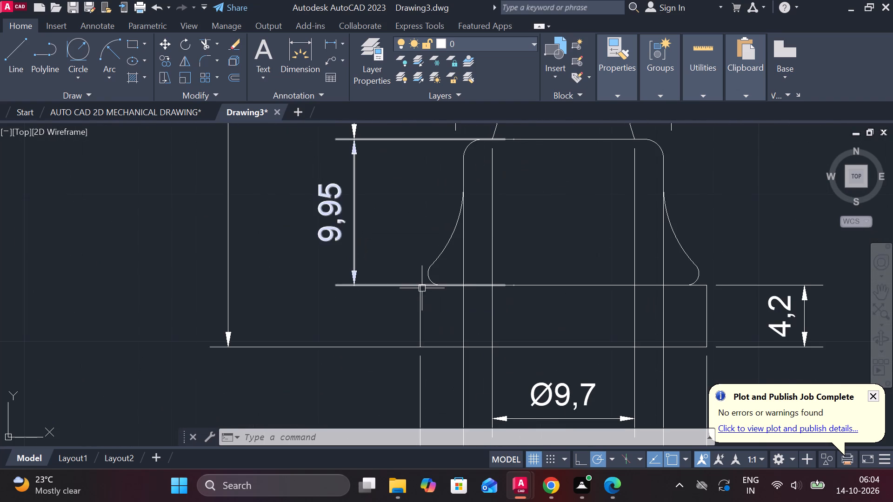
scroll(422, 288, up, 1)
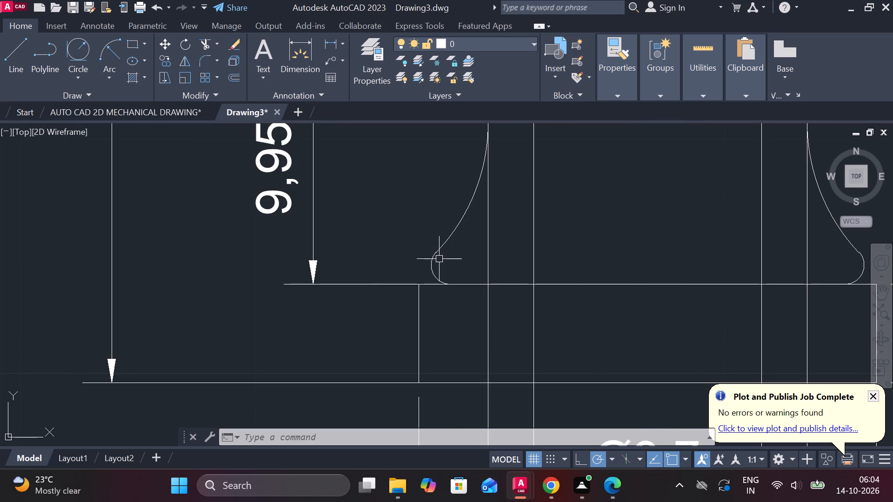
scroll(440, 258, down, 2)
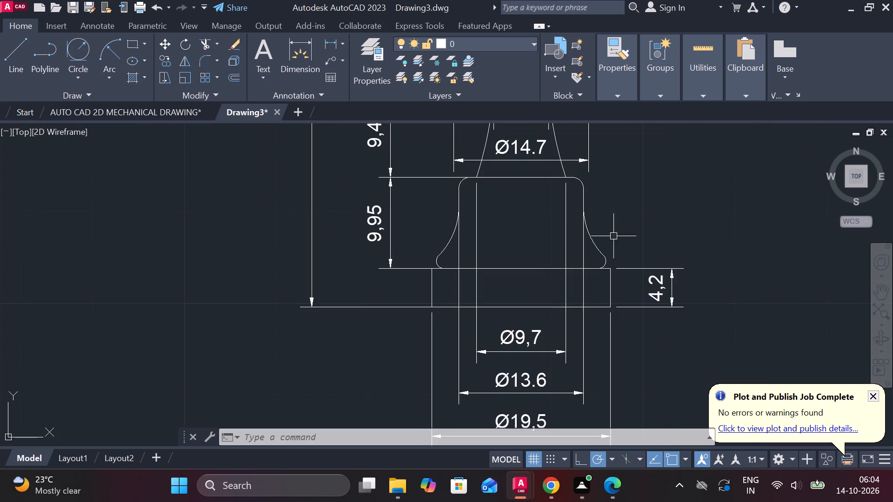
scroll(630, 221, down, 1)
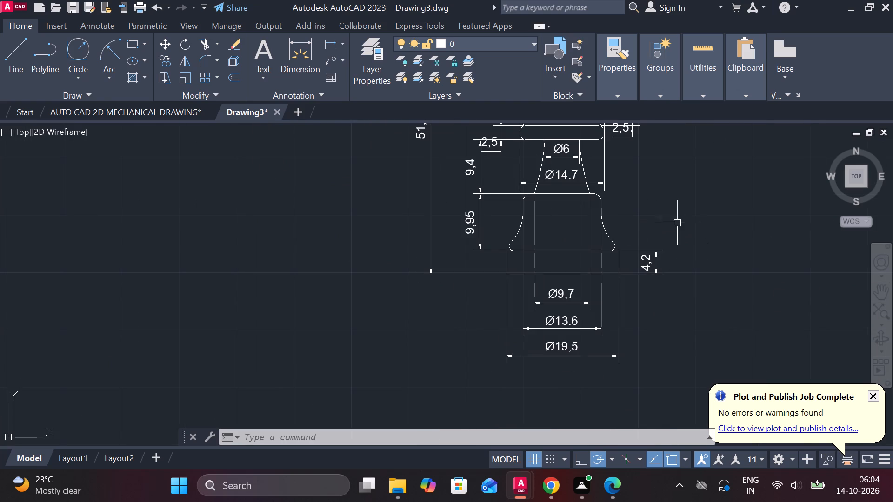
middle_drag(729, 219, 644, 277)
scroll(643, 277, down, 1)
middle_drag(653, 274, 557, 287)
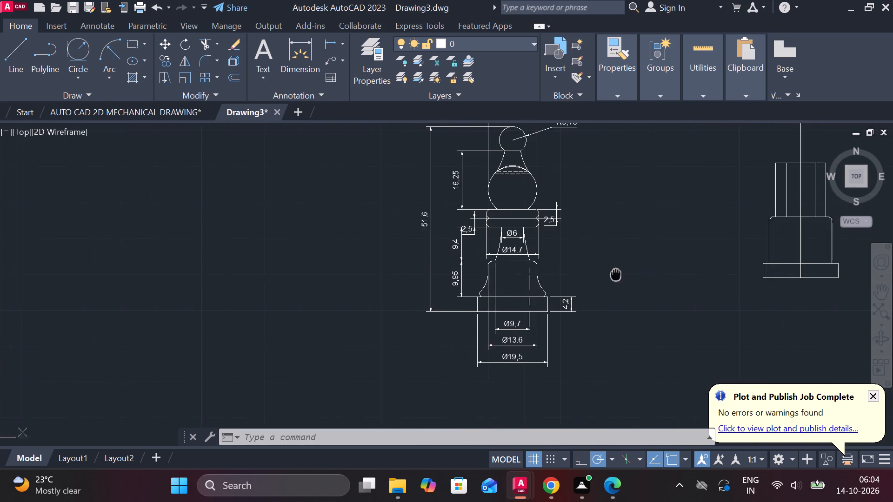
middle_drag(557, 287, 530, 295)
Draw a two-point circle of diameter 1.9 from the base's upper-left corner to the lower end of the body's left side.
scroll(600, 290, up, 1)
middle_drag(600, 290, 388, 307)
scroll(473, 249, up, 1)
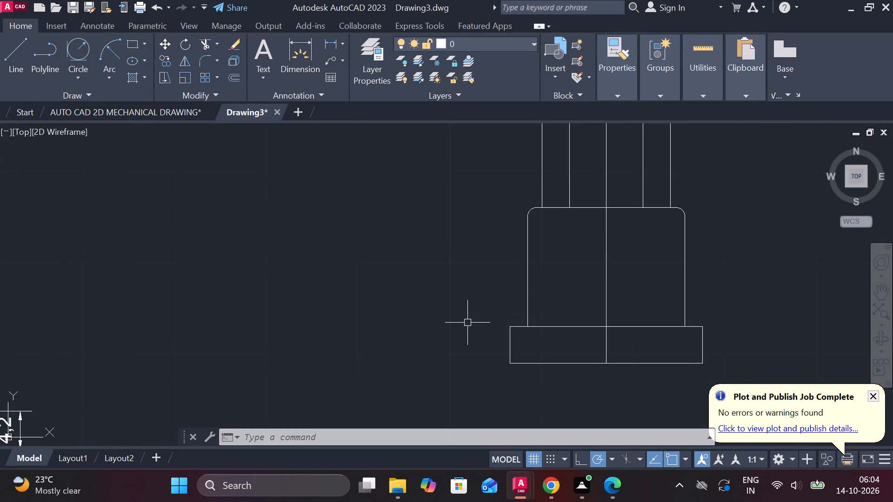
key(c)
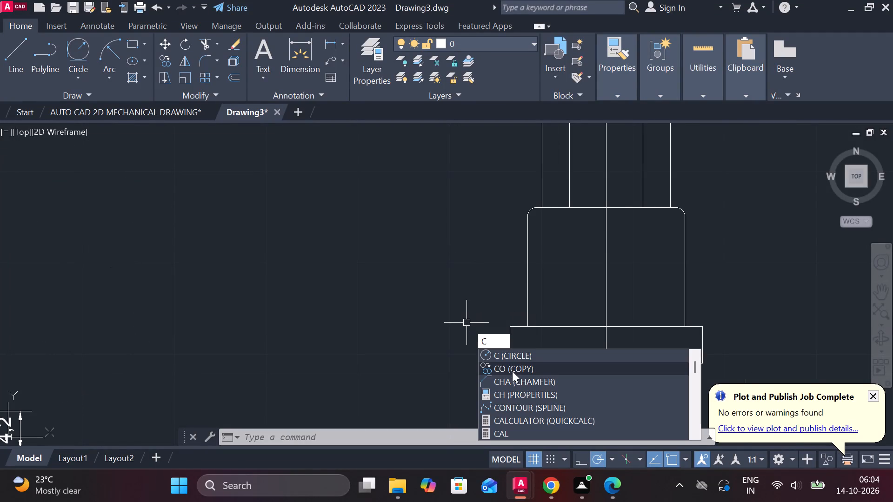
click(505, 361)
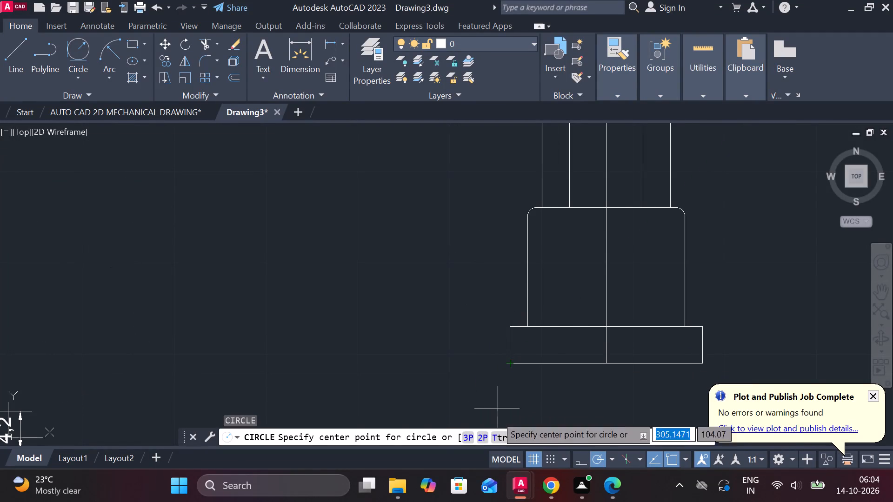
click(486, 433)
scroll(516, 353, up, 2)
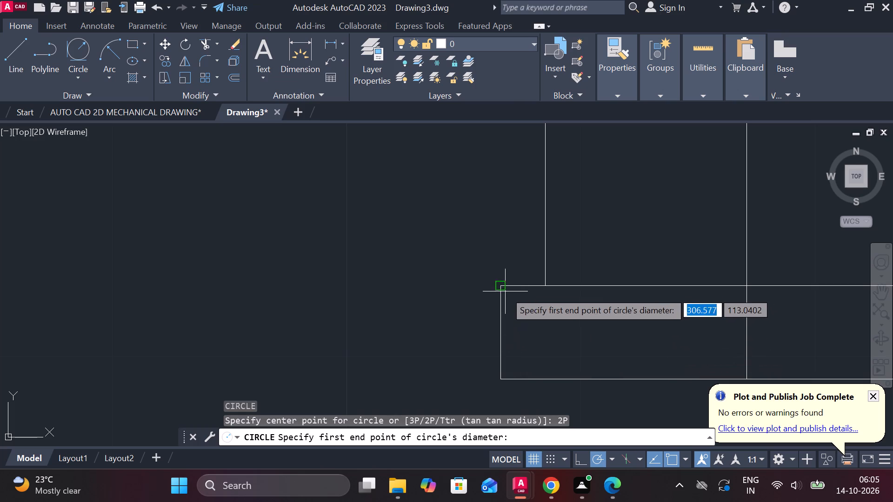
click(503, 289)
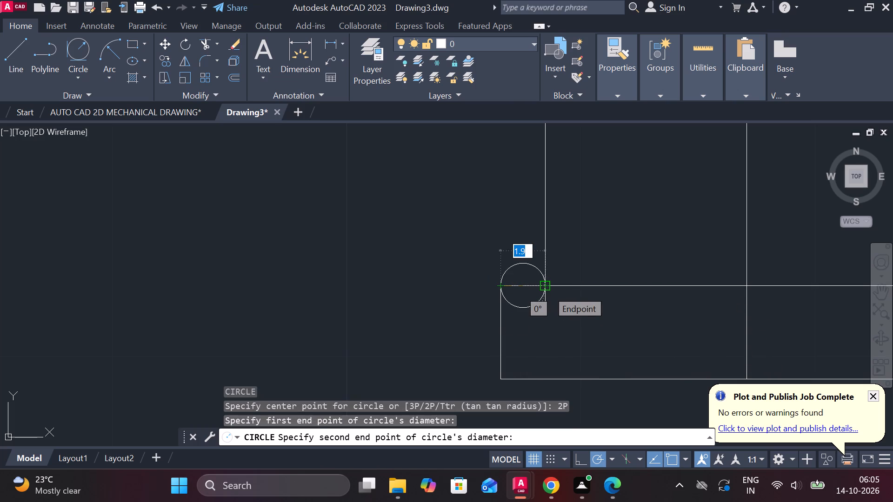
click(547, 290)
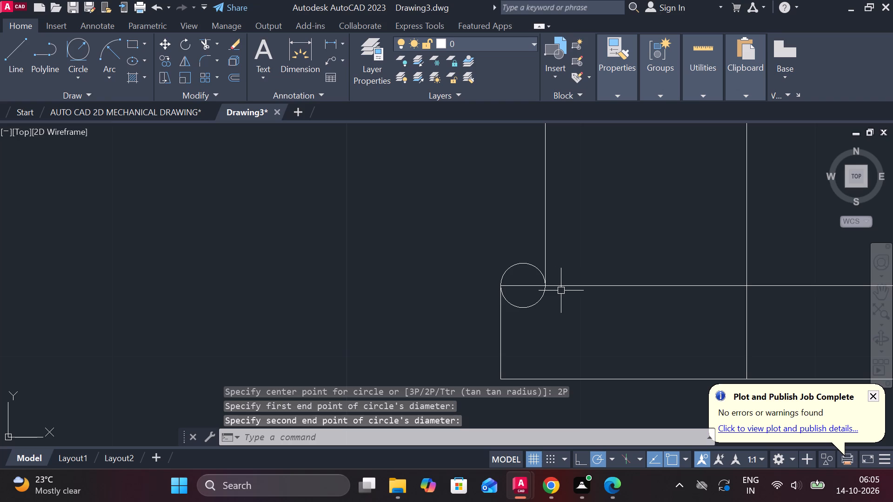
key(Escape)
Move the small circle 0.95 to the right from its left quadrant, centring it on the body's lower-left corner.
click(520, 266)
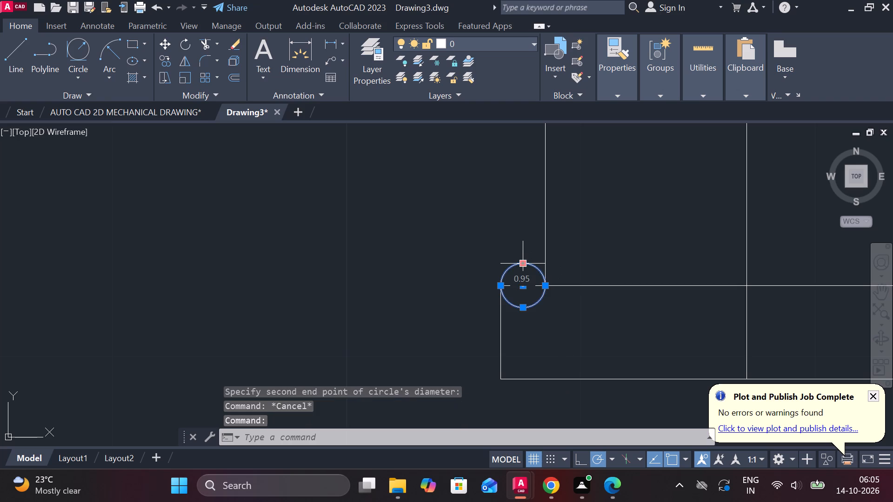
key(m)
key(Return)
click(502, 286)
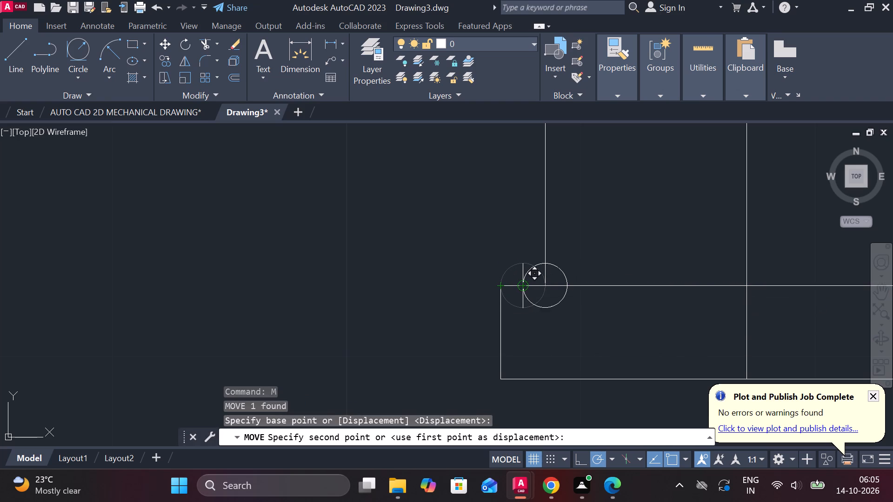
click(521, 286)
key(Escape)
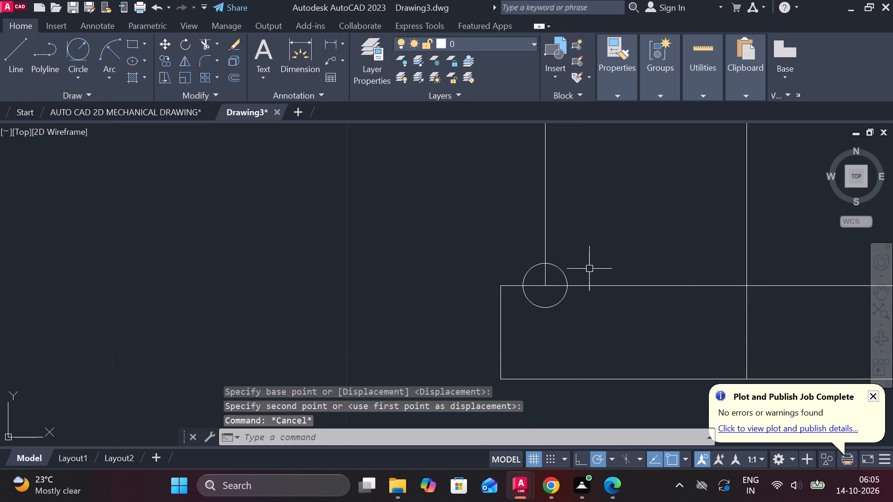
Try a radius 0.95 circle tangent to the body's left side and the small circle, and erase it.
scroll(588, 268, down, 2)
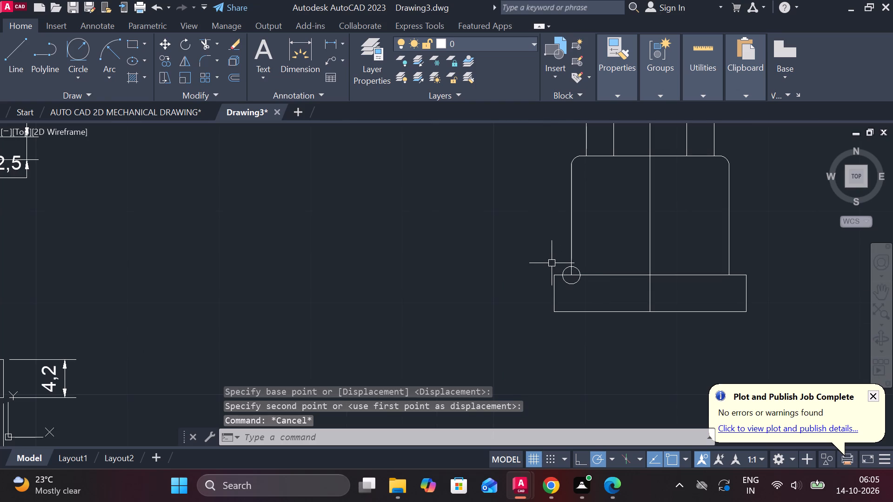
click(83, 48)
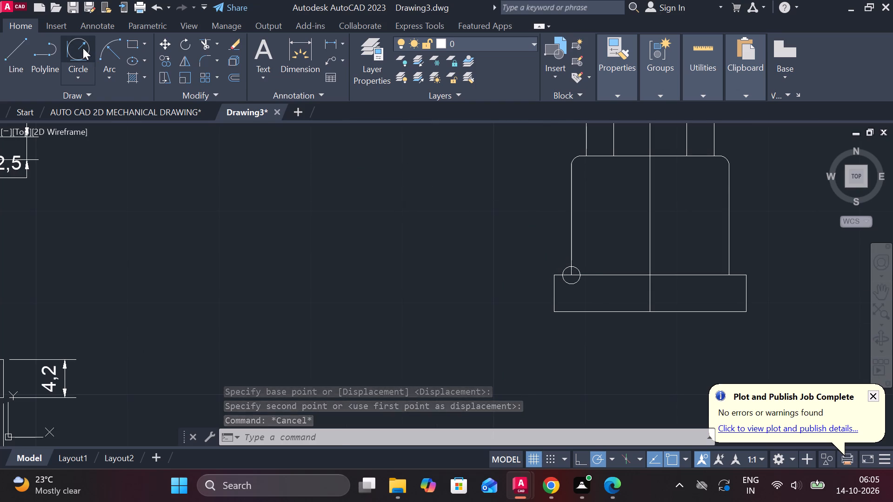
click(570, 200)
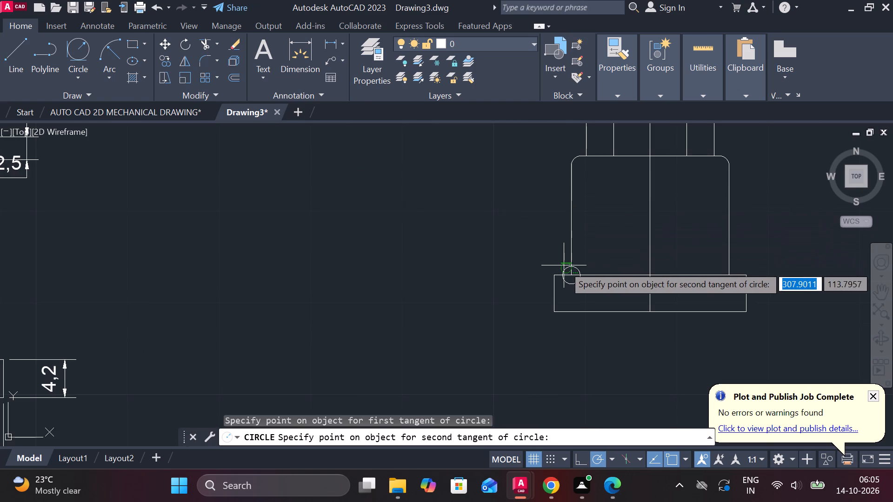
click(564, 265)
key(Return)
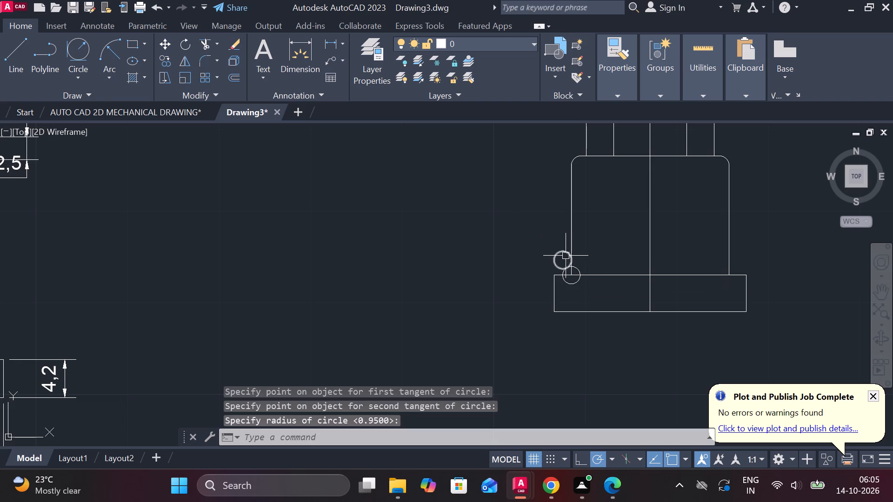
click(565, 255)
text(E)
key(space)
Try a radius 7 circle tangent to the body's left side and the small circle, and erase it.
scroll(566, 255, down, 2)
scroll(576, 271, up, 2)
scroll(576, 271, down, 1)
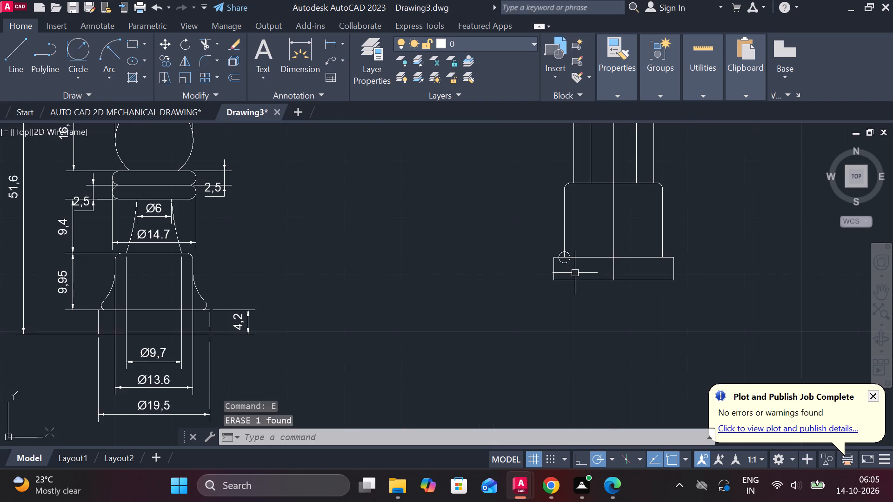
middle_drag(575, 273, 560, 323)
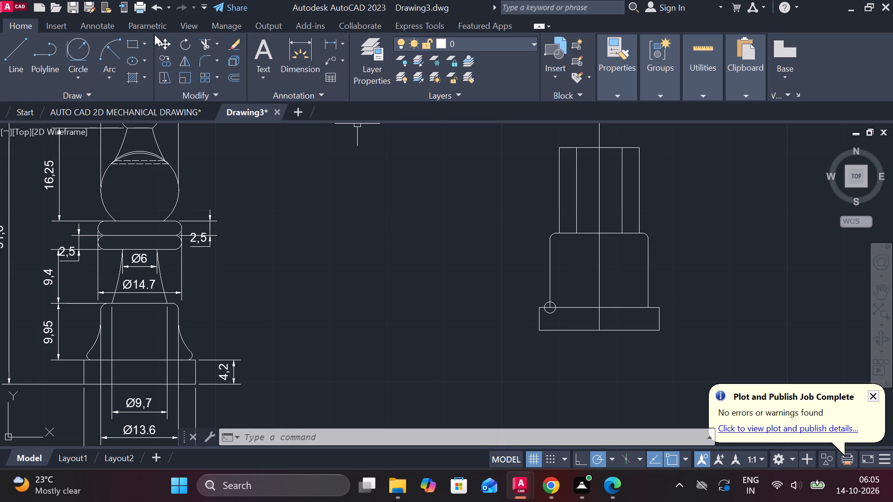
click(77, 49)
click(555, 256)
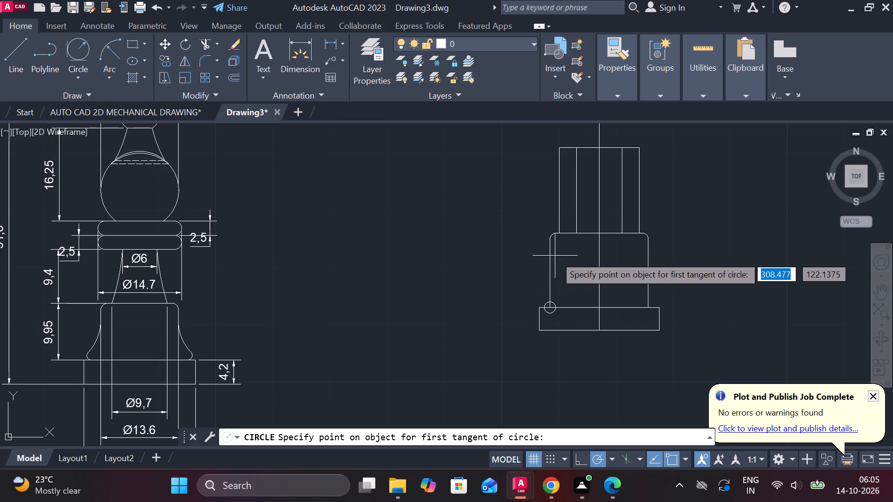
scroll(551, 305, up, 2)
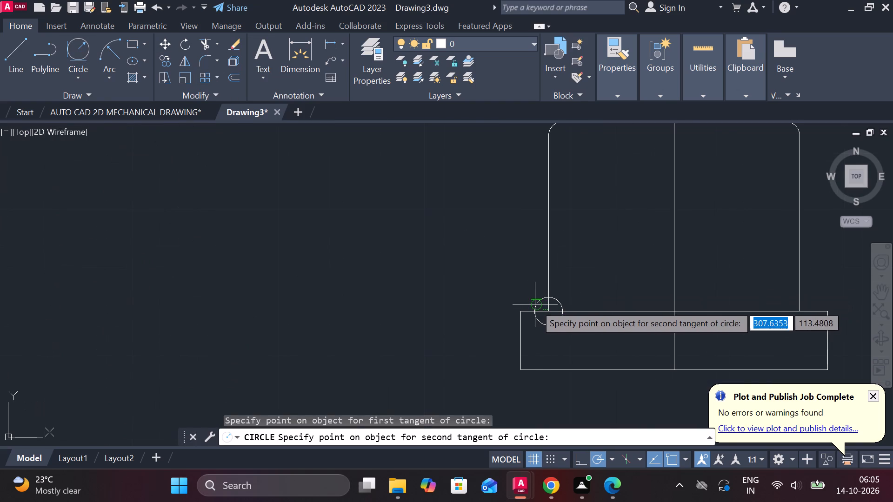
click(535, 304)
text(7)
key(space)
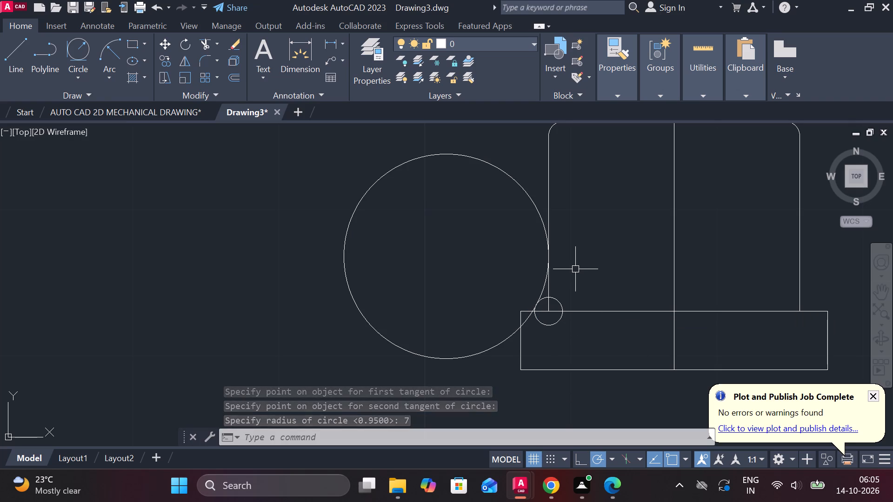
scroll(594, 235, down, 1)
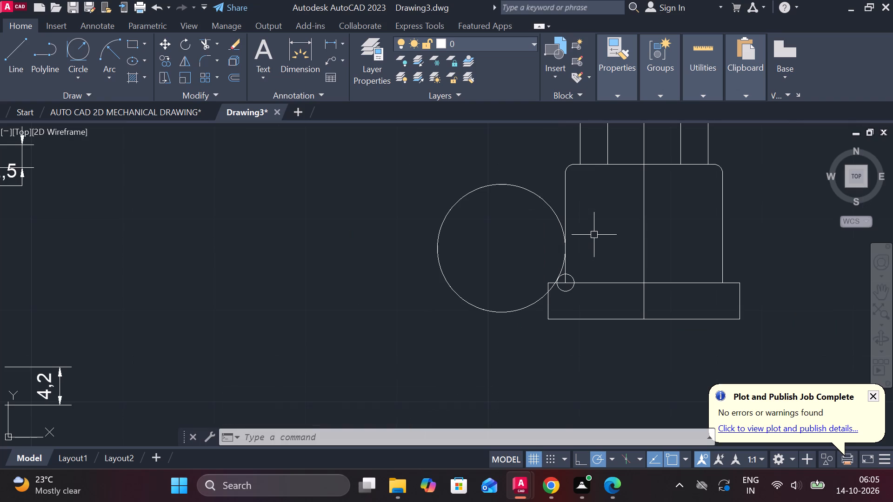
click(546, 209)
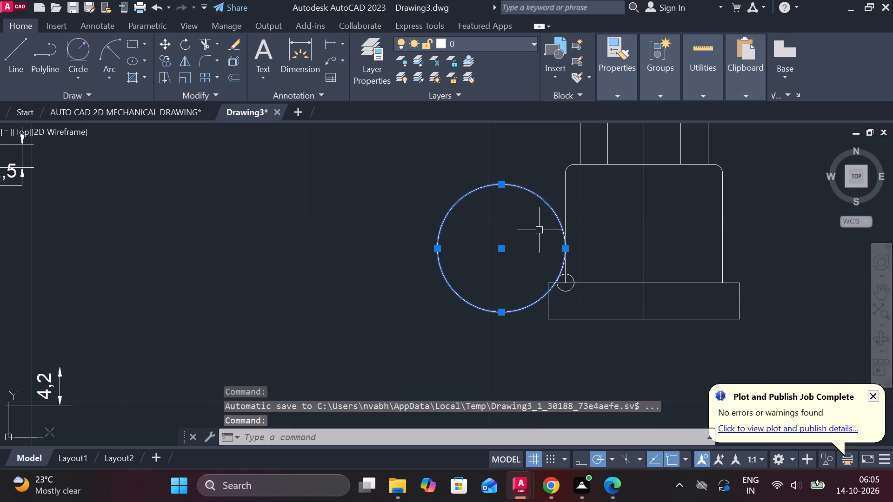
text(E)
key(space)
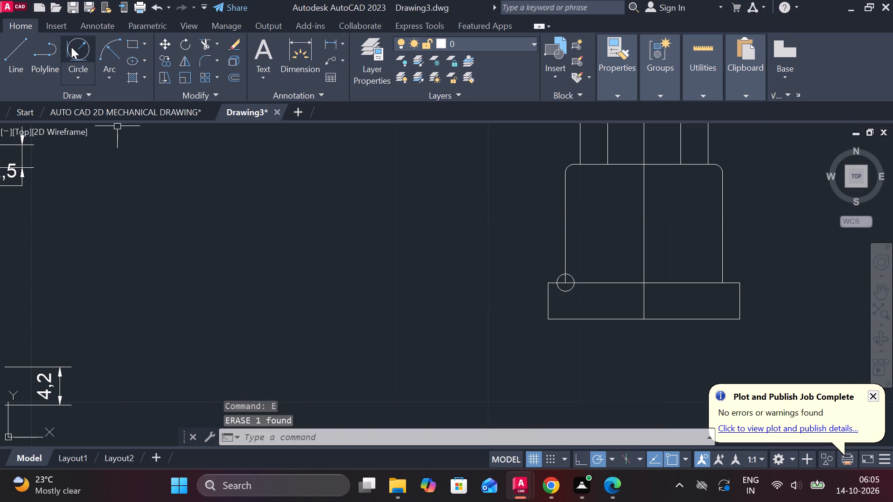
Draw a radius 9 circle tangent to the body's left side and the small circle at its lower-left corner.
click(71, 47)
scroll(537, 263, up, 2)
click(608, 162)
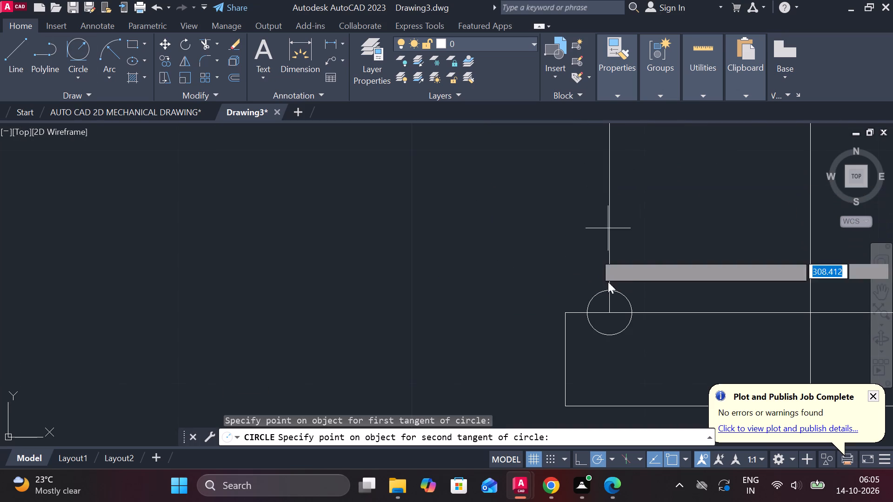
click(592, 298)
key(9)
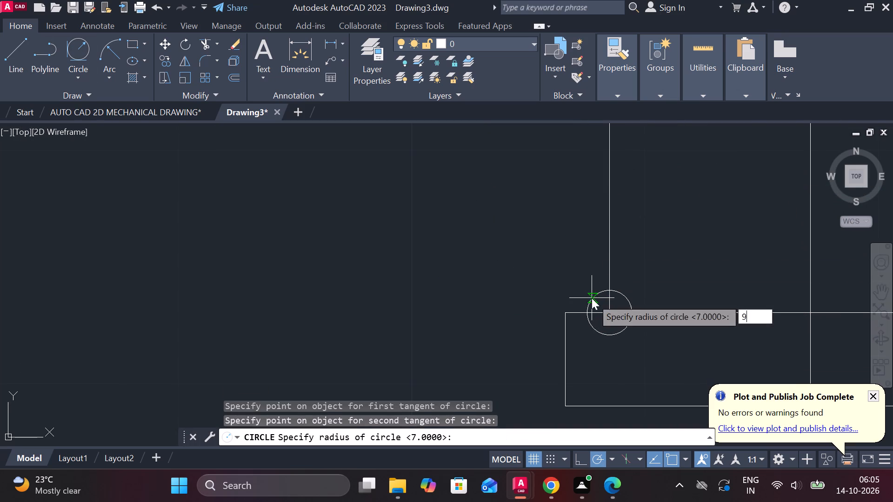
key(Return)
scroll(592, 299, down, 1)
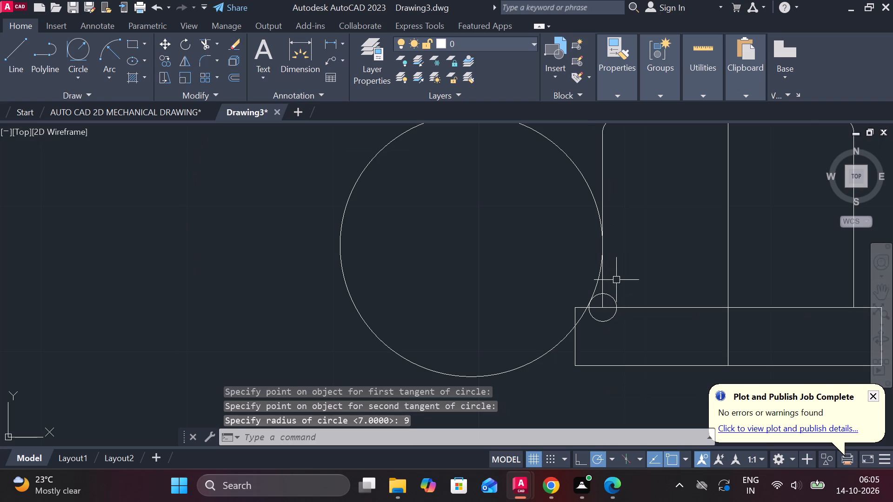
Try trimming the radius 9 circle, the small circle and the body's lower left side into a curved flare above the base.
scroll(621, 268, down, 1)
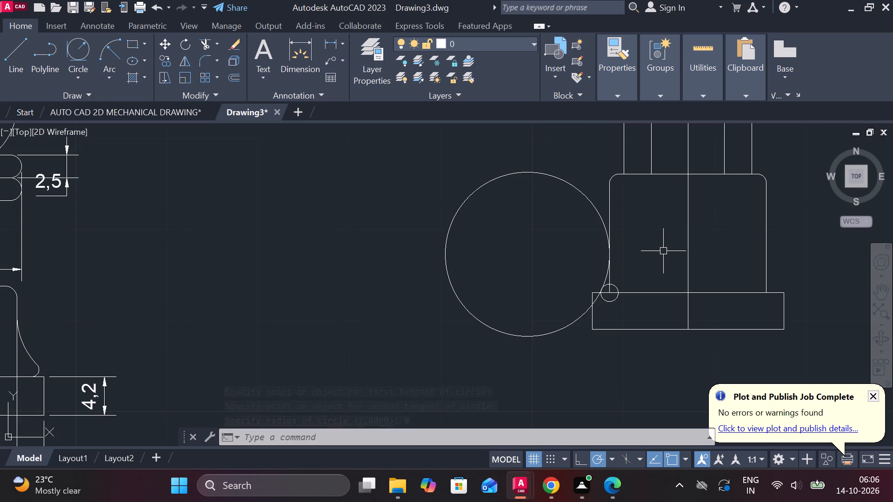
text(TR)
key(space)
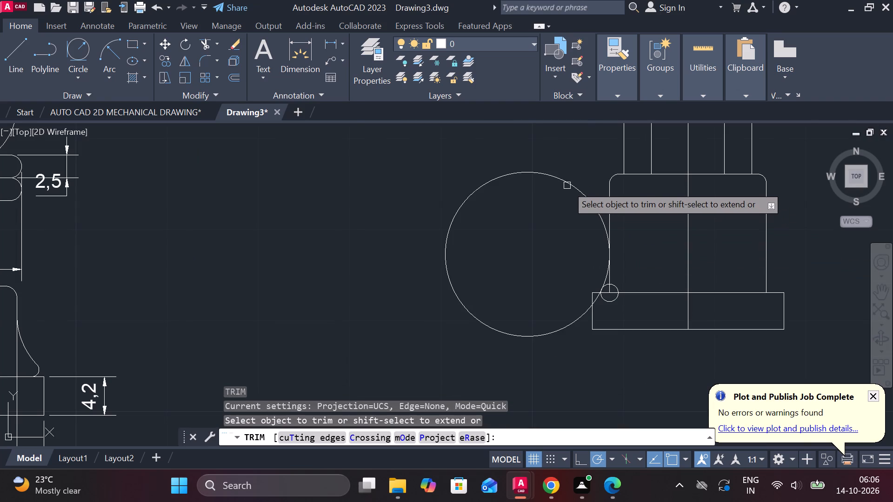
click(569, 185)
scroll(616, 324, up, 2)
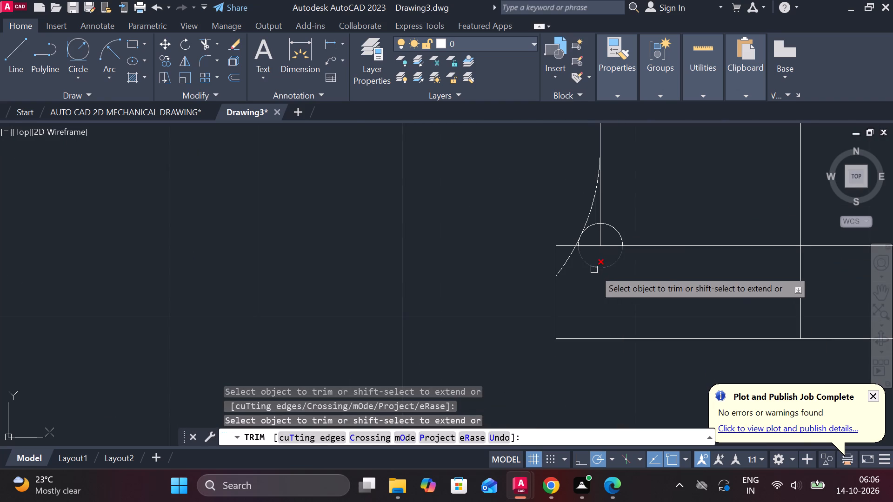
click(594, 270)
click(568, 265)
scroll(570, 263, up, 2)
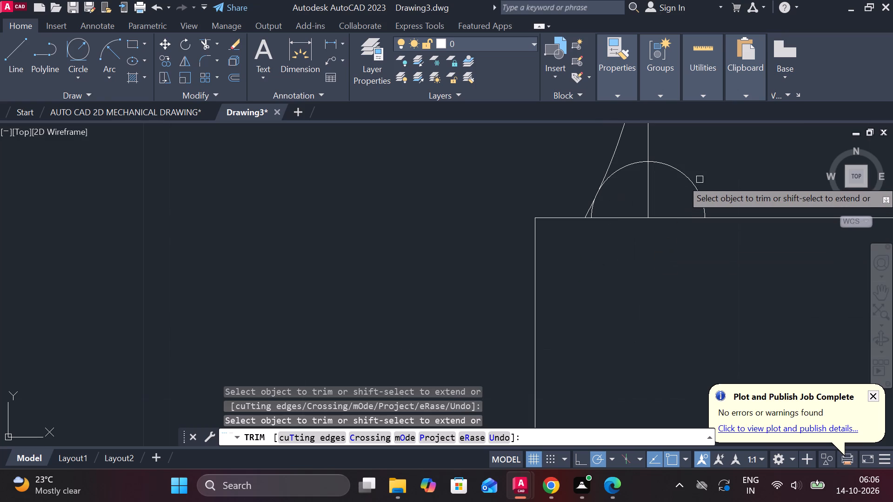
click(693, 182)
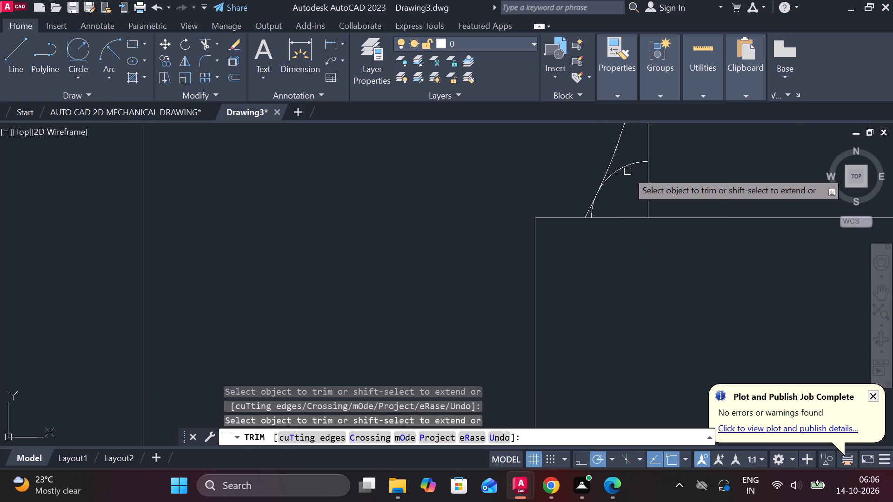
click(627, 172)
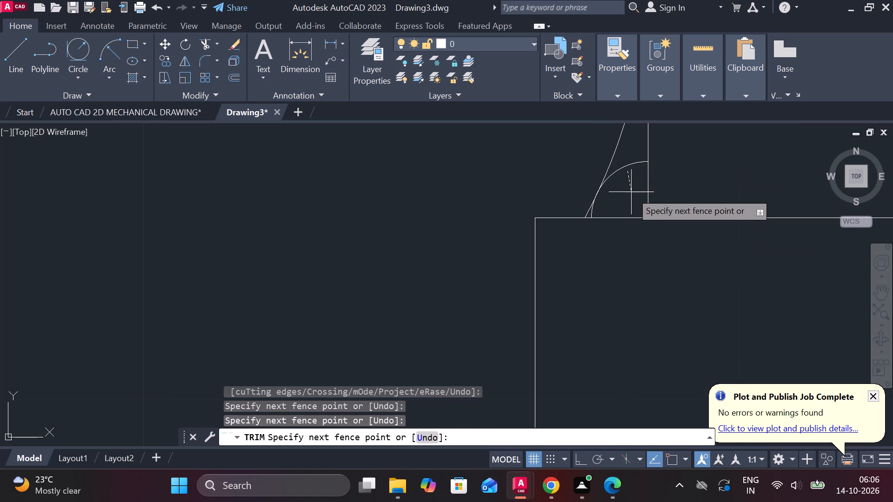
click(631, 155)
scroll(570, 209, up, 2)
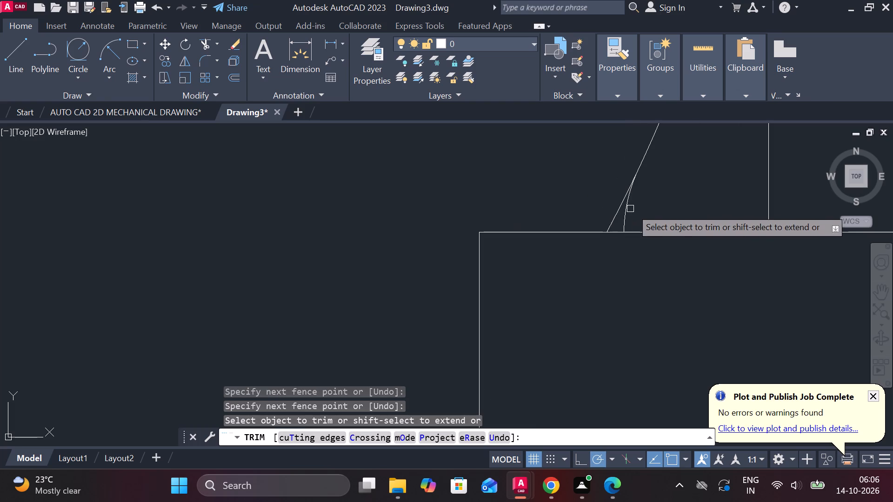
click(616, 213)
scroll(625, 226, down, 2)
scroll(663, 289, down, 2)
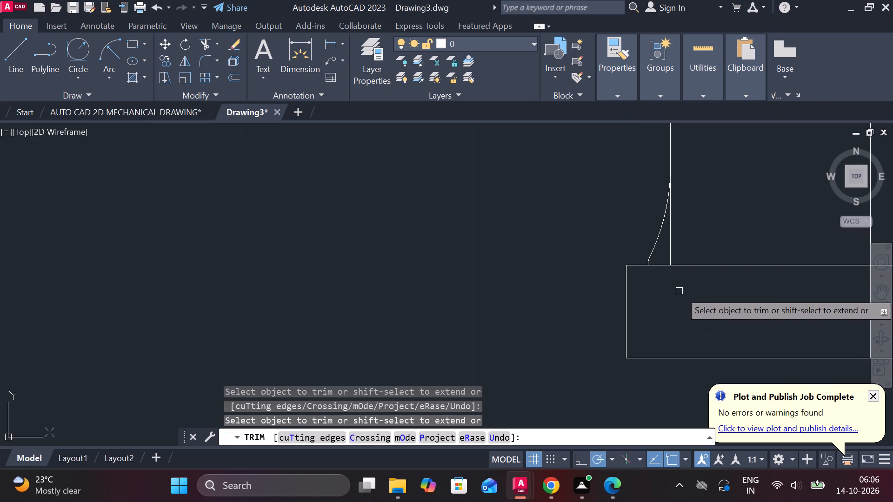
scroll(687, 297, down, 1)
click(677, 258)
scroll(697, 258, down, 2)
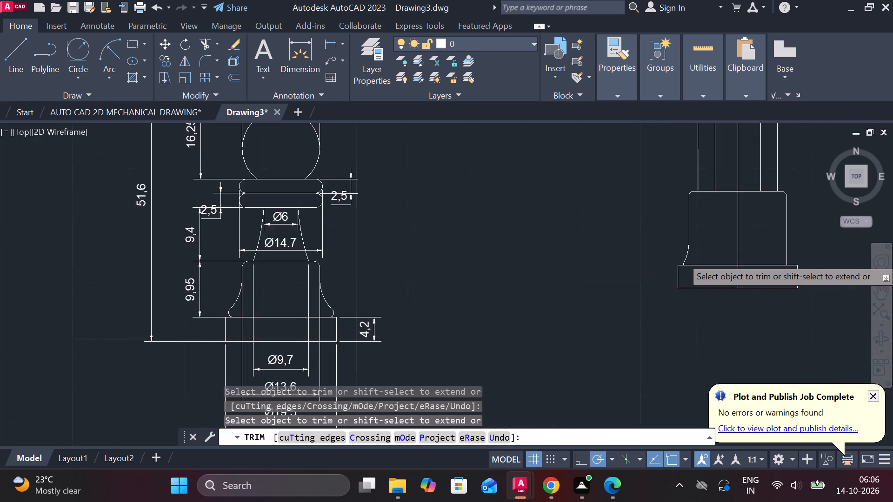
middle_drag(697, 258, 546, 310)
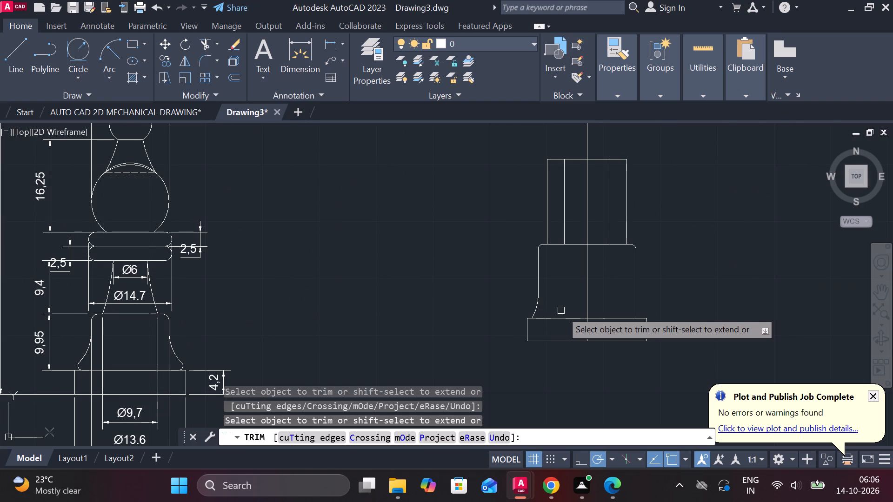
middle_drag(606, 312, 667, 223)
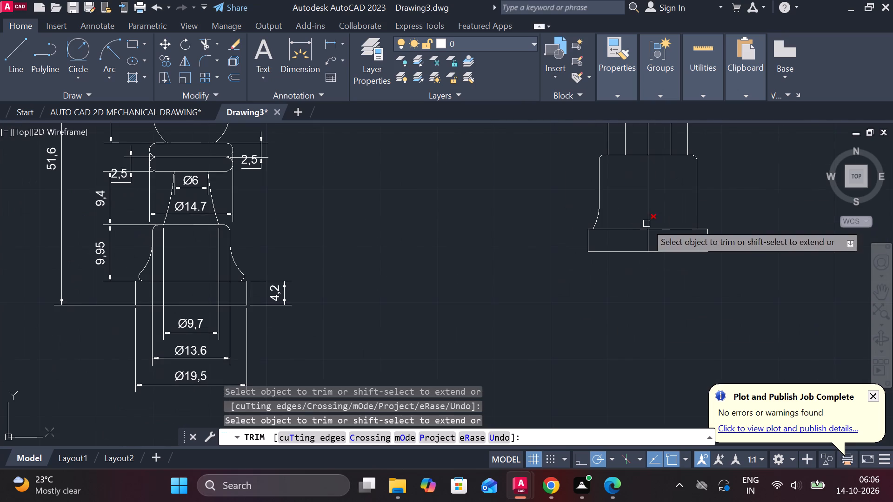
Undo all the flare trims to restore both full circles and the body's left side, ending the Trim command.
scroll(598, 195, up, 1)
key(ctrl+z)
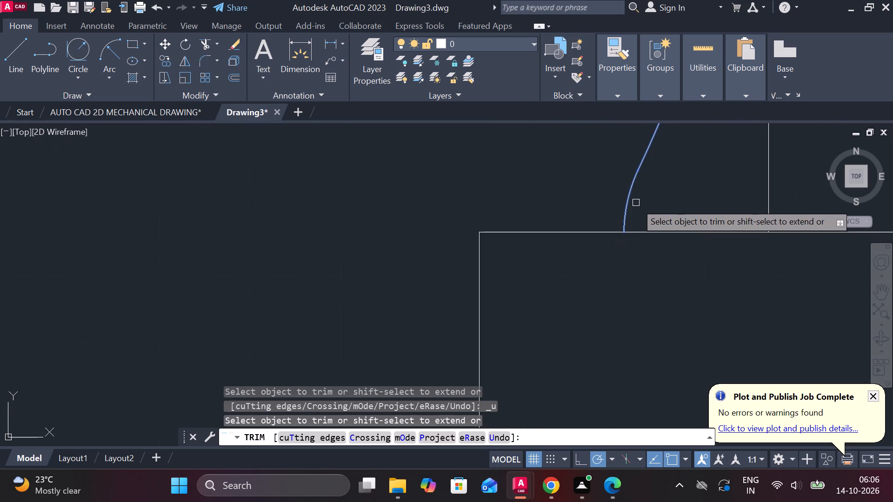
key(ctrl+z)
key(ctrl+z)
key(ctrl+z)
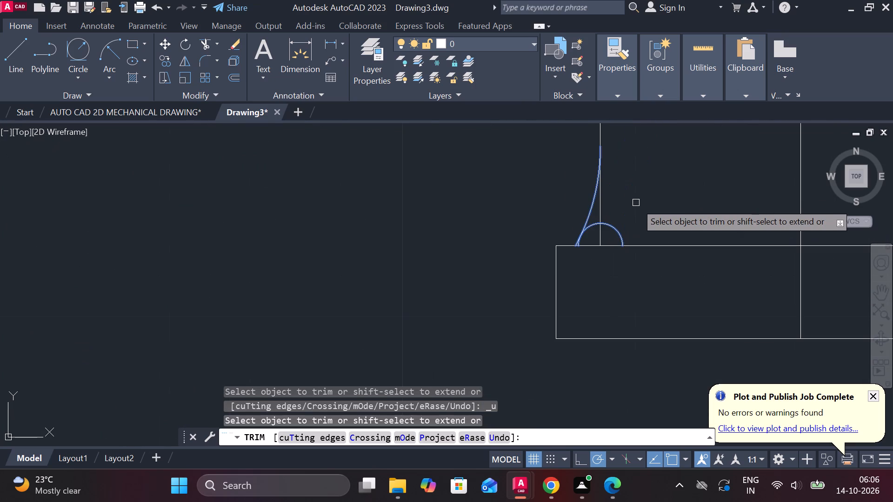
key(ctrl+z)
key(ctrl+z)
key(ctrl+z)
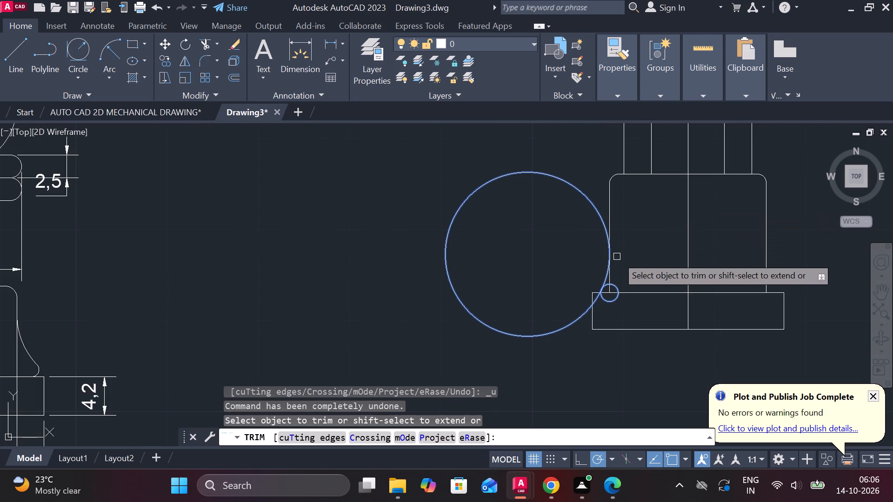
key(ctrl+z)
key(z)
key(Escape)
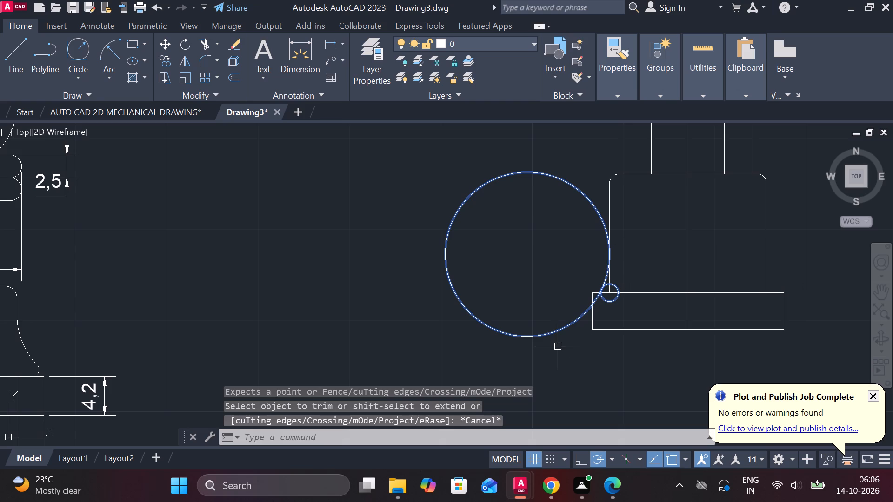
Erase the radius 9 circle and the small circle at the body's lower-left corner.
click(552, 332)
click(612, 300)
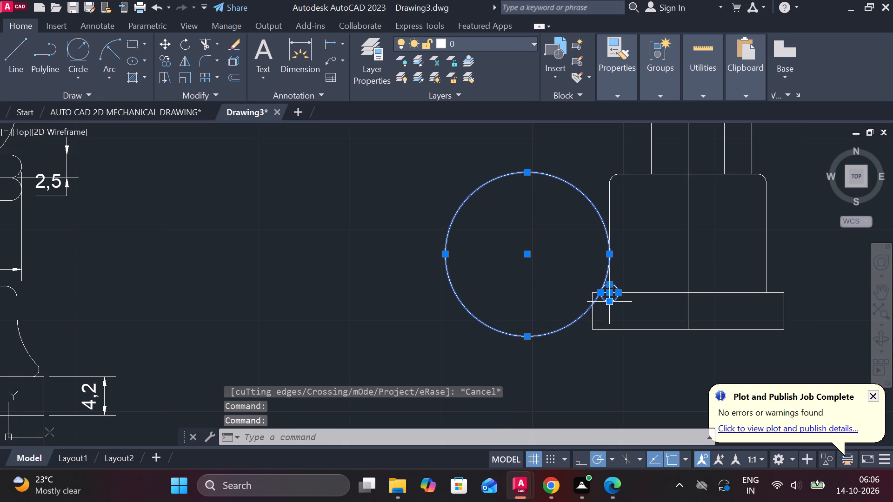
key(e)
key(c)
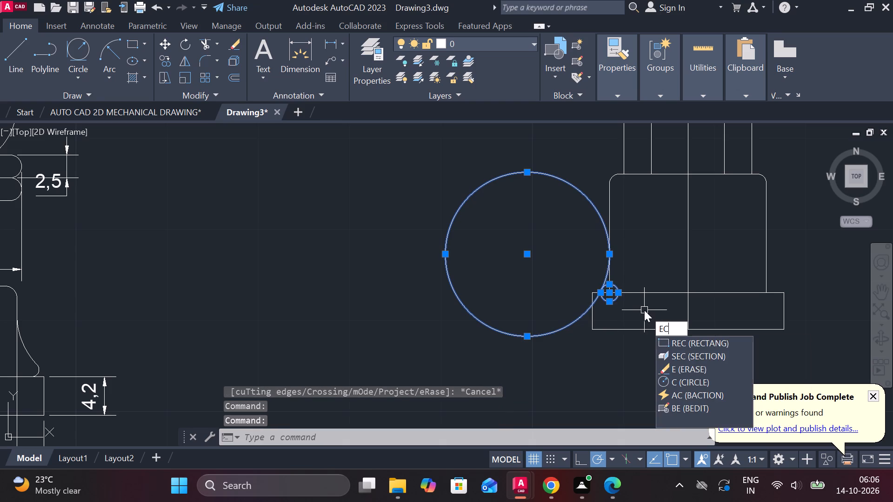
key(BackSpace)
key(Return)
Draw a two-point circle of diameter 10.5 from the base's upper-left corner to the centre line on the base's top edge.
scroll(626, 304, up, 2)
middle_drag(623, 302, 617, 302)
text(C)
key(space)
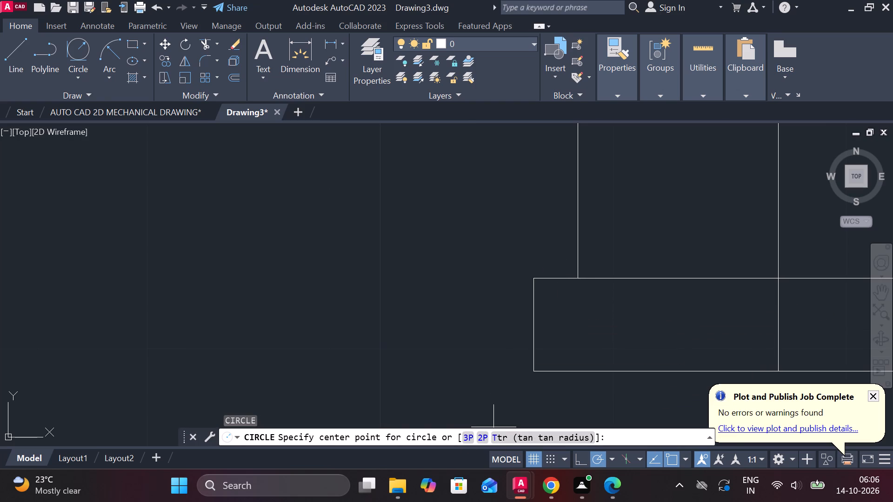
click(480, 436)
click(538, 285)
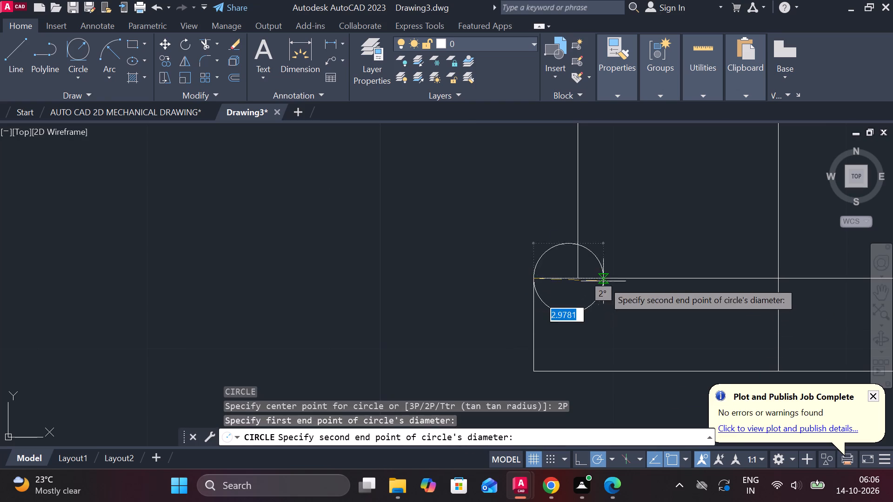
scroll(669, 281, down, 1)
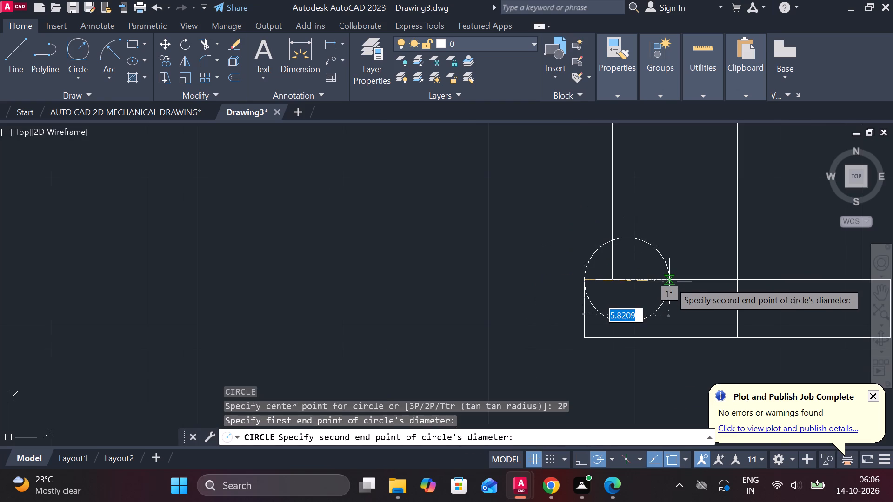
scroll(669, 280, down, 2)
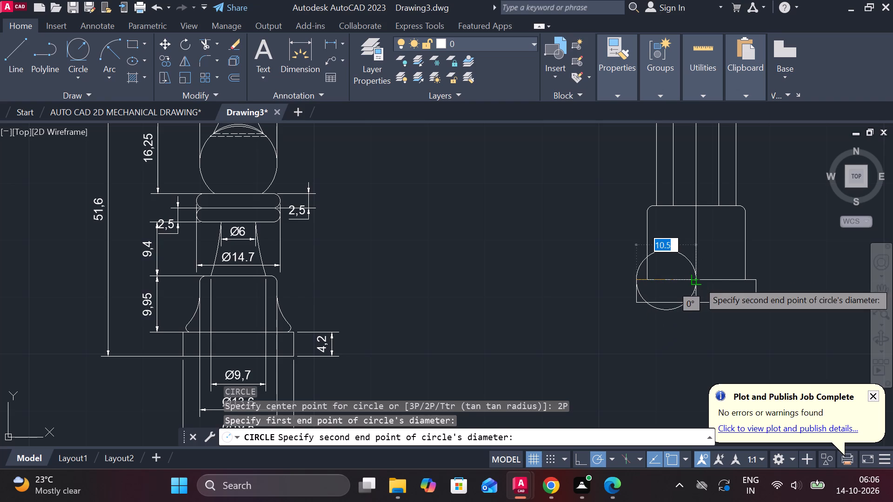
click(698, 281)
scroll(652, 262, up, 1)
key(Escape)
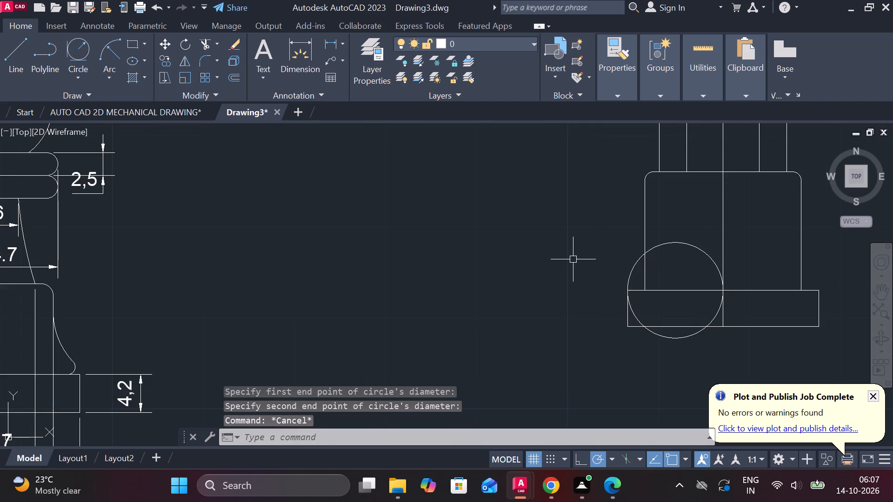
Draw a radius 9 circle tangent to the body's left side and the diameter 10.5 circle.
click(83, 53)
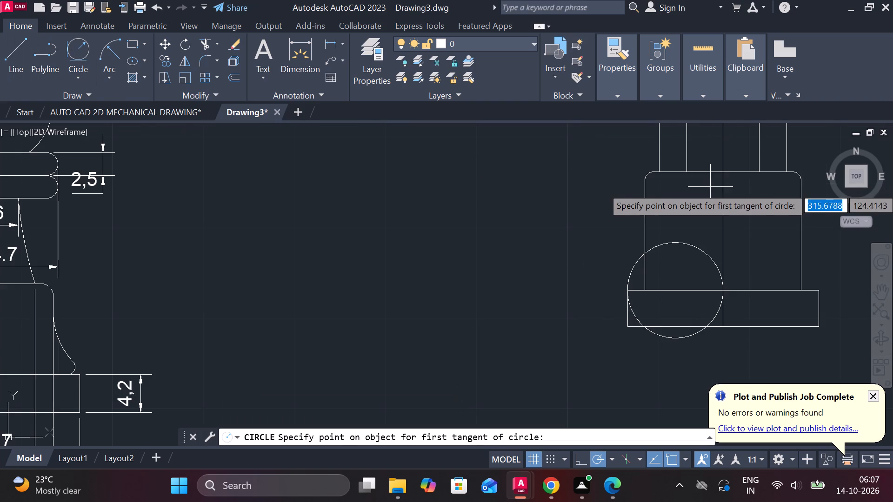
click(641, 202)
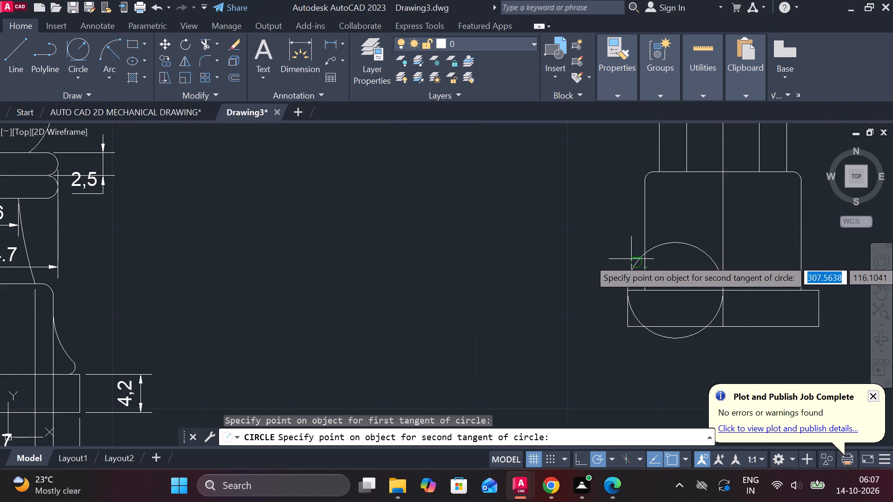
click(631, 259)
key(9)
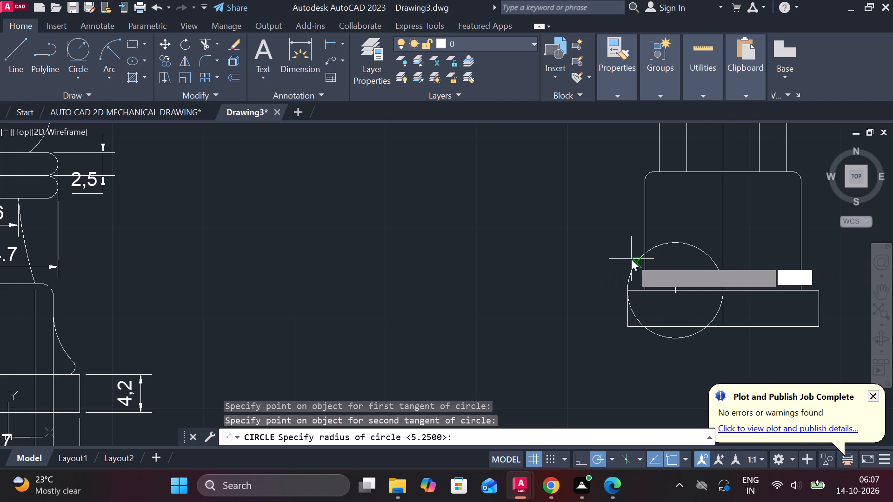
key(Return)
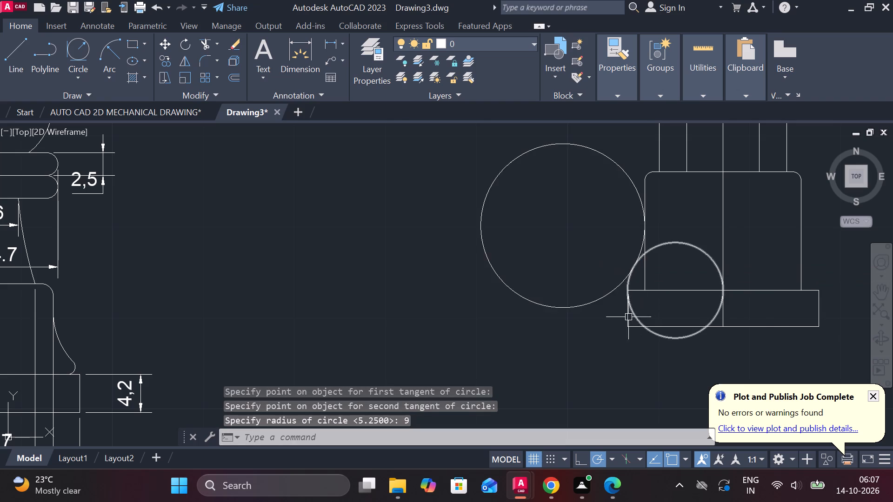
scroll(626, 317, up, 2)
key(Escape)
Trim the radius 9 circle's outer arc and the diameter 10.5 circle's upper arc inside the body, leaving an S-shaped left flare.
text(TR)
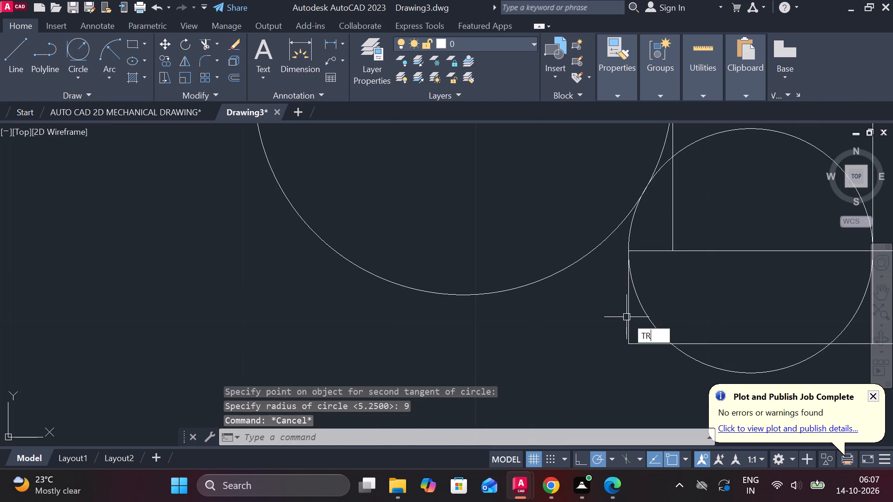
key(space)
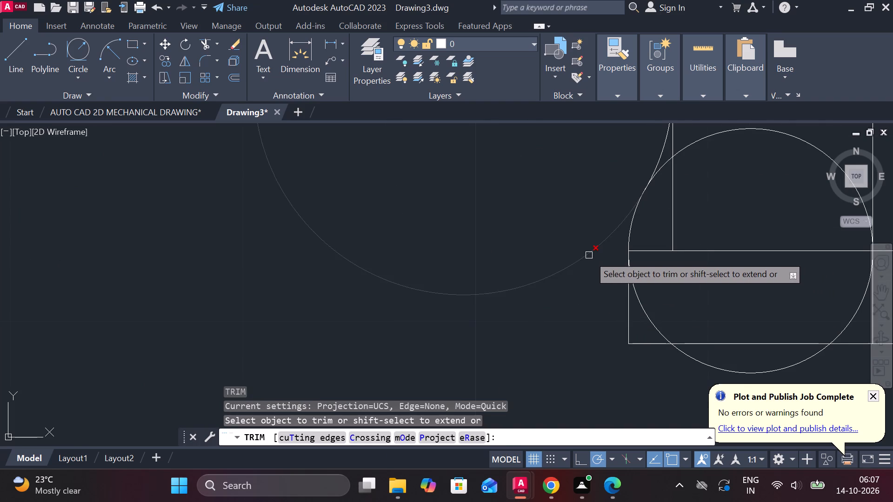
click(589, 255)
scroll(590, 252, down, 2)
click(665, 207)
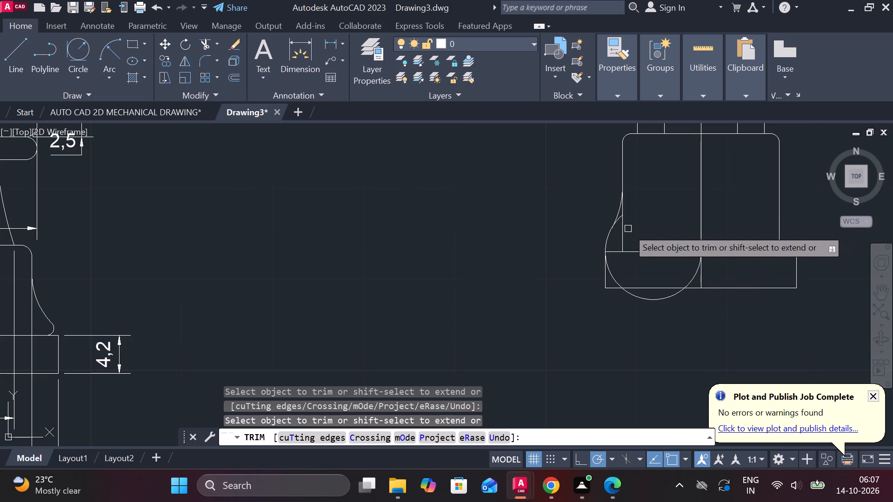
scroll(628, 229, up, 2)
click(607, 206)
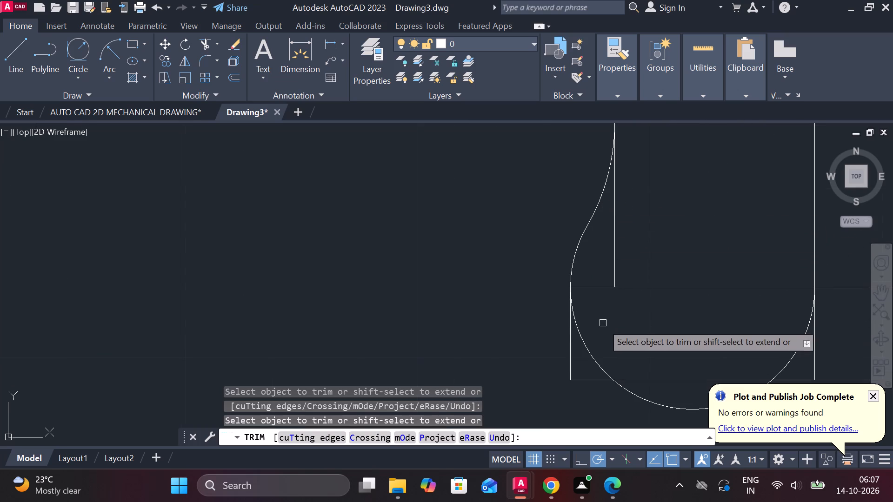
Trim away the body's straight left side beside the flare and the rest of the diameter 10.5 circle in and below the base.
click(584, 333)
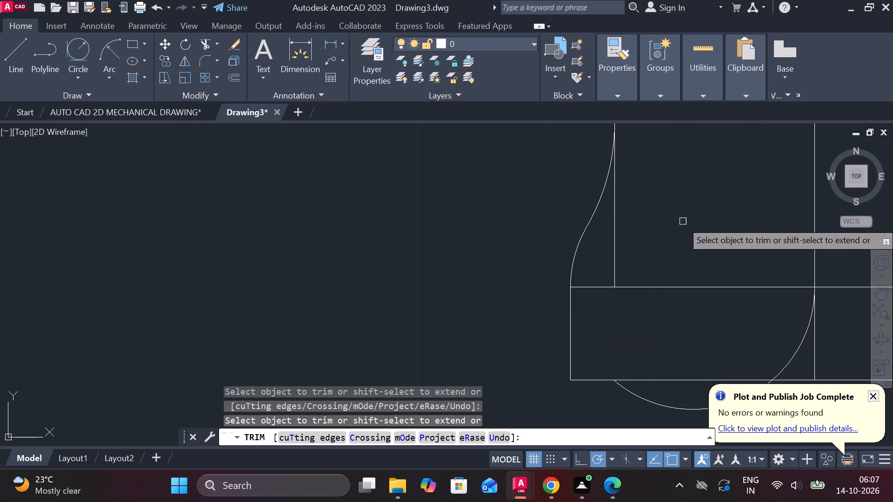
middle_drag(686, 217, 664, 313)
double_click(601, 293)
click(593, 310)
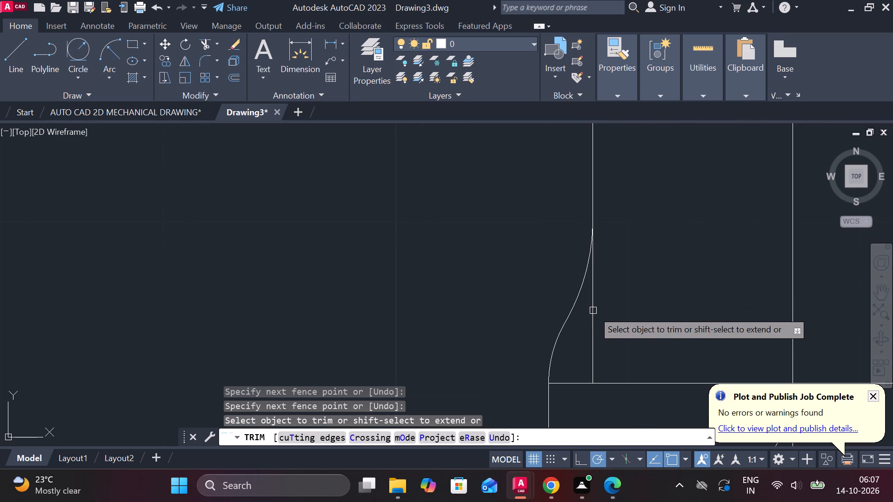
click(586, 321)
click(602, 321)
scroll(627, 304, down, 1)
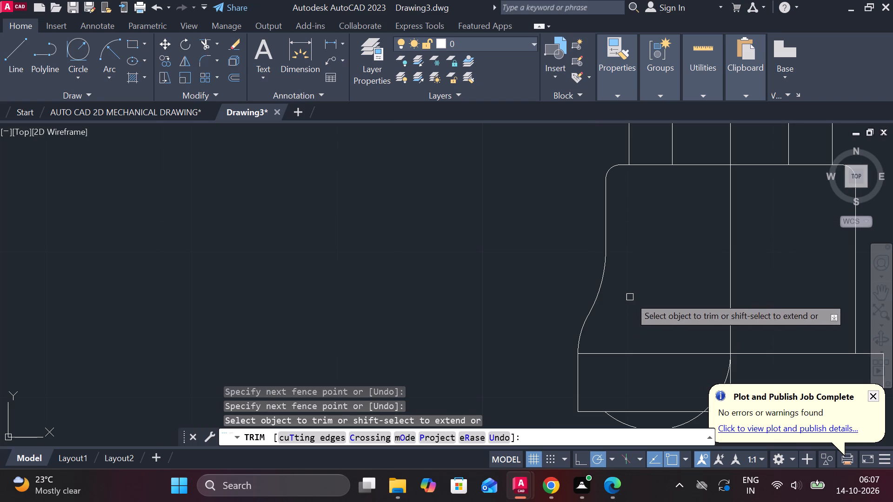
middle_drag(630, 297, 533, 239)
click(573, 368)
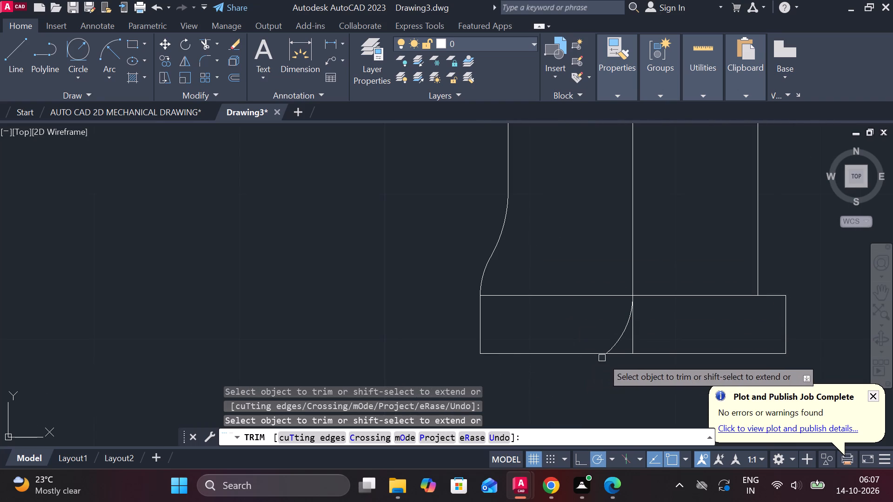
double_click(609, 346)
key(Escape)
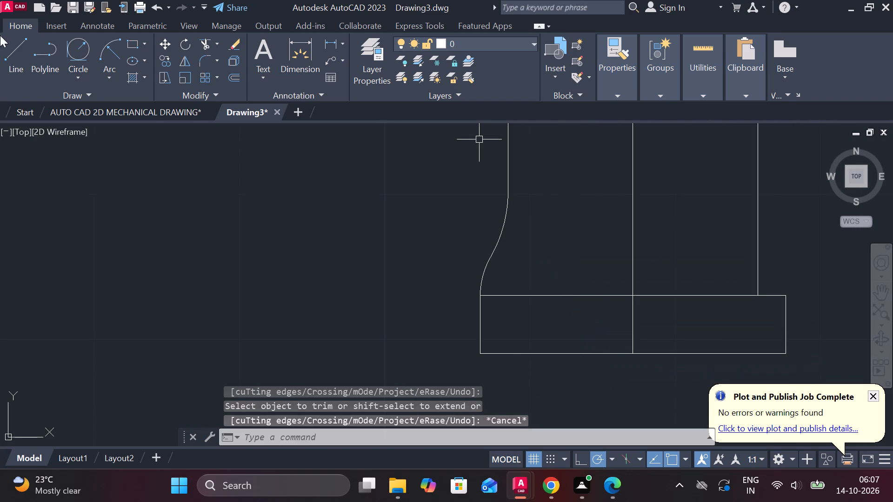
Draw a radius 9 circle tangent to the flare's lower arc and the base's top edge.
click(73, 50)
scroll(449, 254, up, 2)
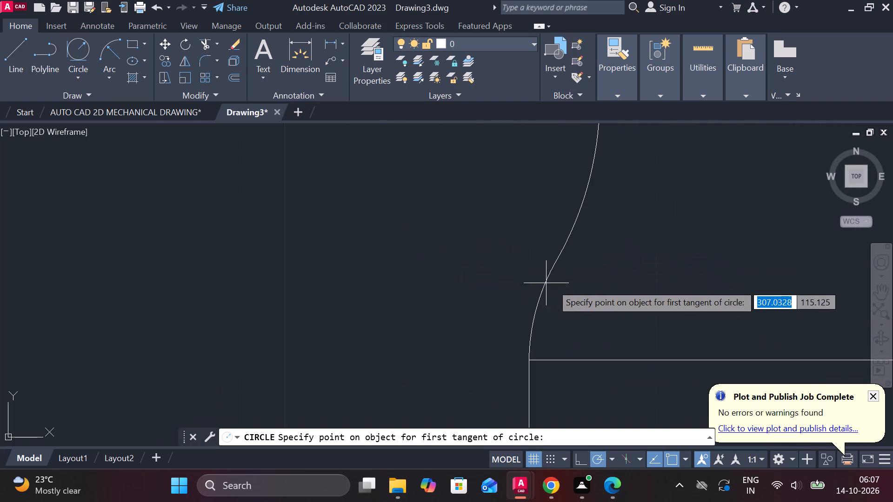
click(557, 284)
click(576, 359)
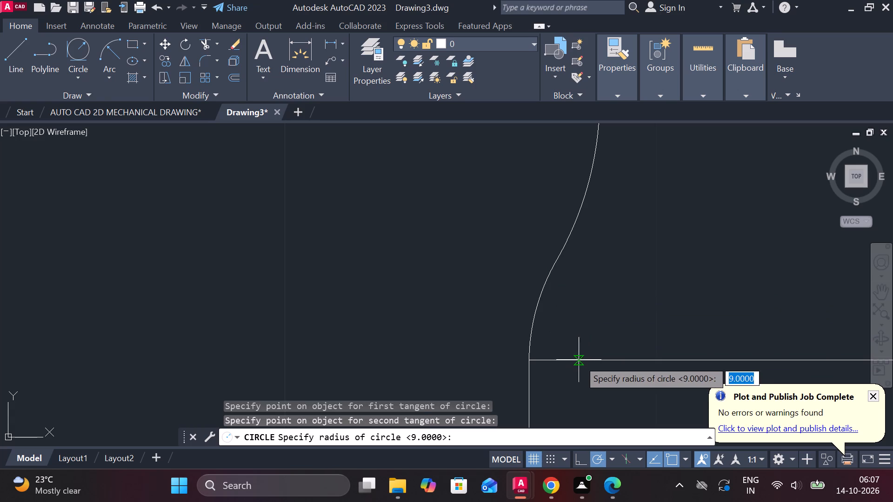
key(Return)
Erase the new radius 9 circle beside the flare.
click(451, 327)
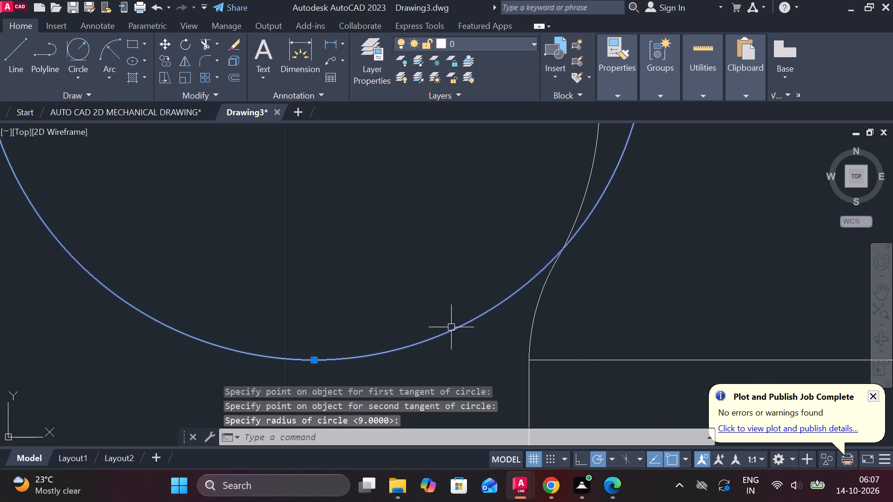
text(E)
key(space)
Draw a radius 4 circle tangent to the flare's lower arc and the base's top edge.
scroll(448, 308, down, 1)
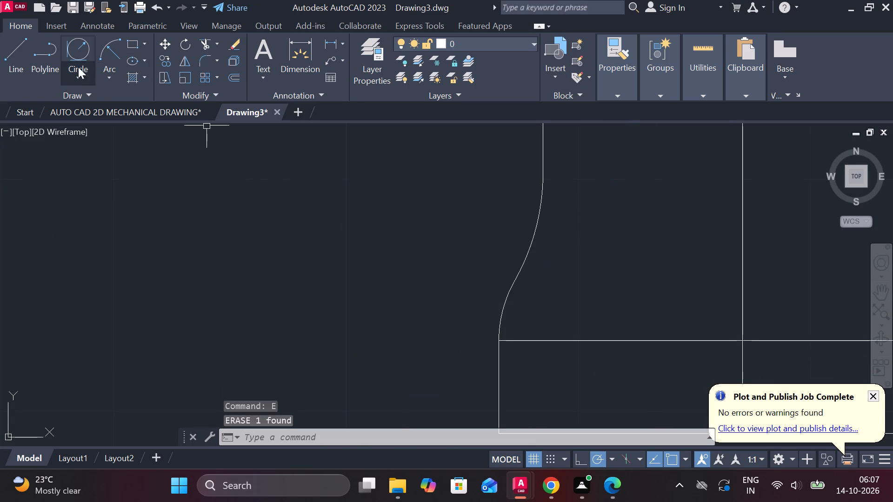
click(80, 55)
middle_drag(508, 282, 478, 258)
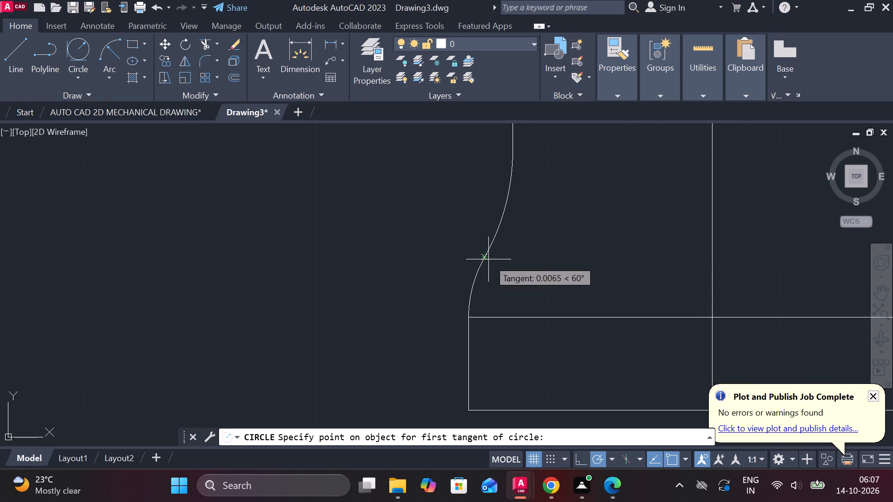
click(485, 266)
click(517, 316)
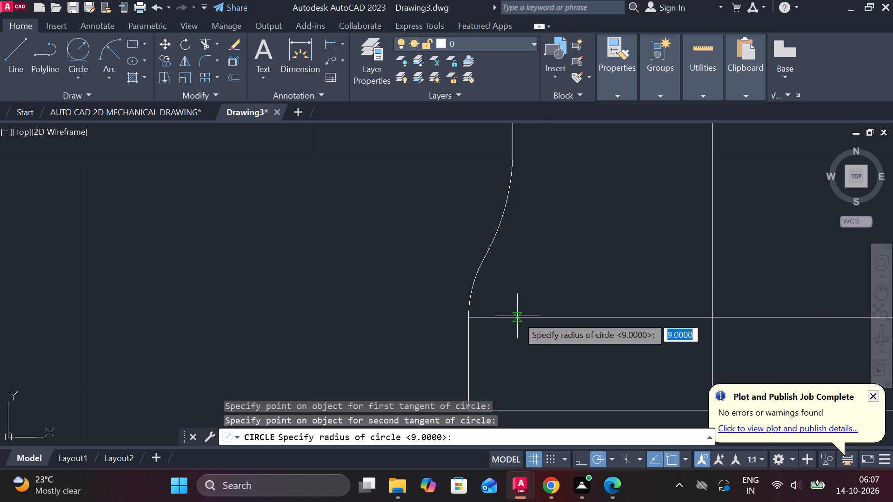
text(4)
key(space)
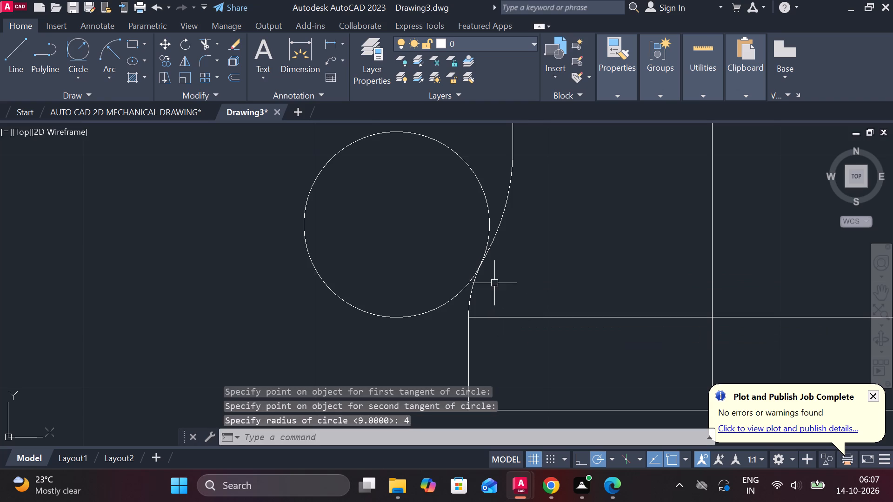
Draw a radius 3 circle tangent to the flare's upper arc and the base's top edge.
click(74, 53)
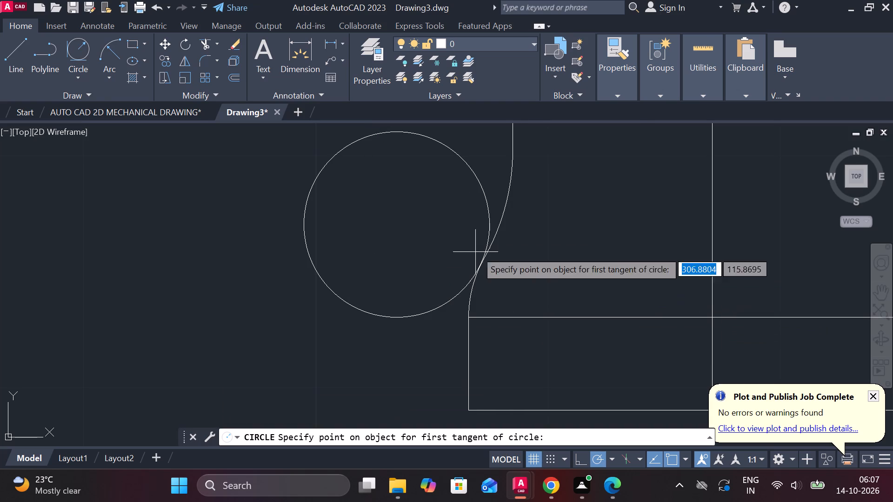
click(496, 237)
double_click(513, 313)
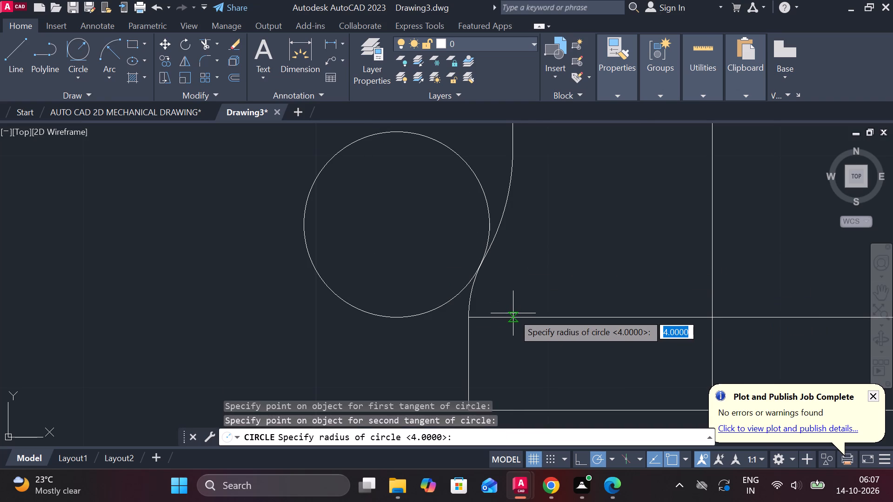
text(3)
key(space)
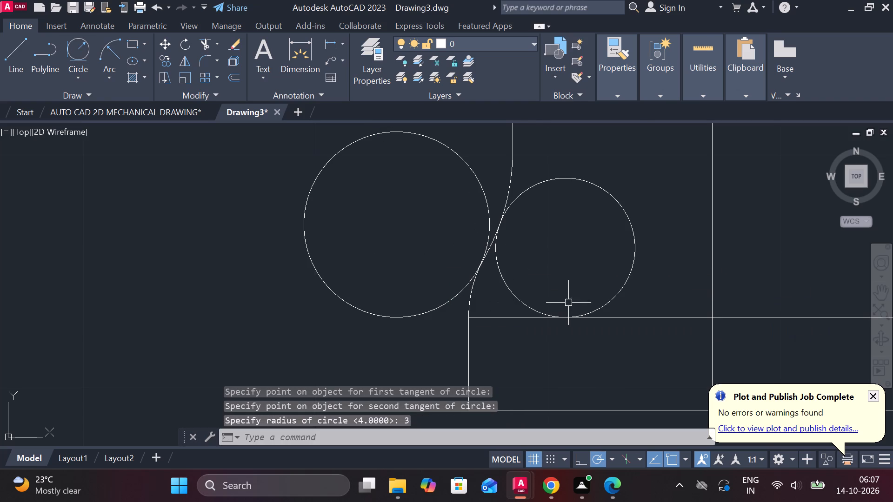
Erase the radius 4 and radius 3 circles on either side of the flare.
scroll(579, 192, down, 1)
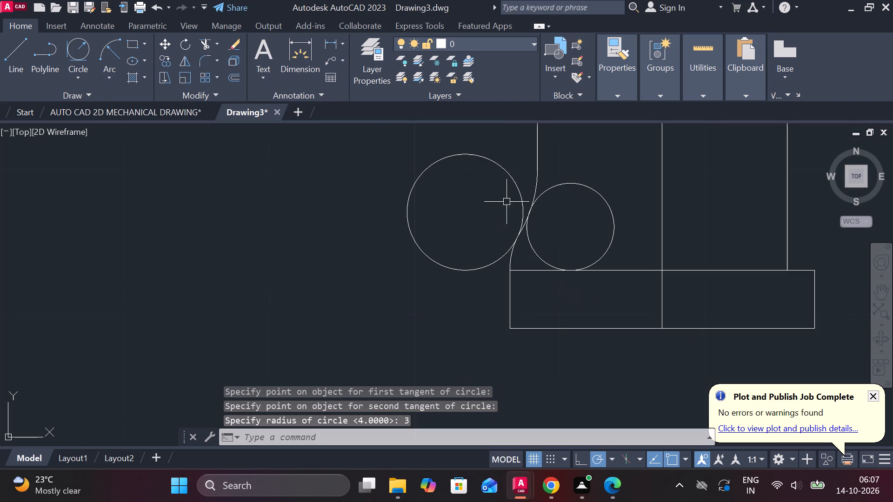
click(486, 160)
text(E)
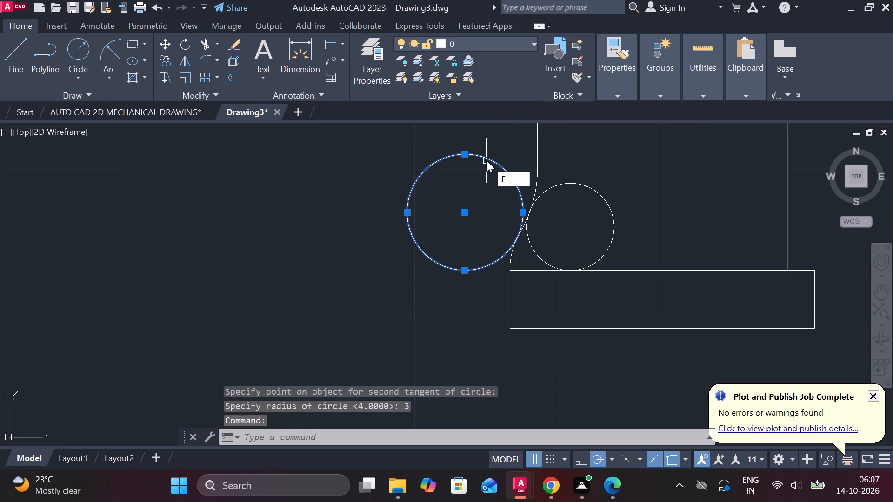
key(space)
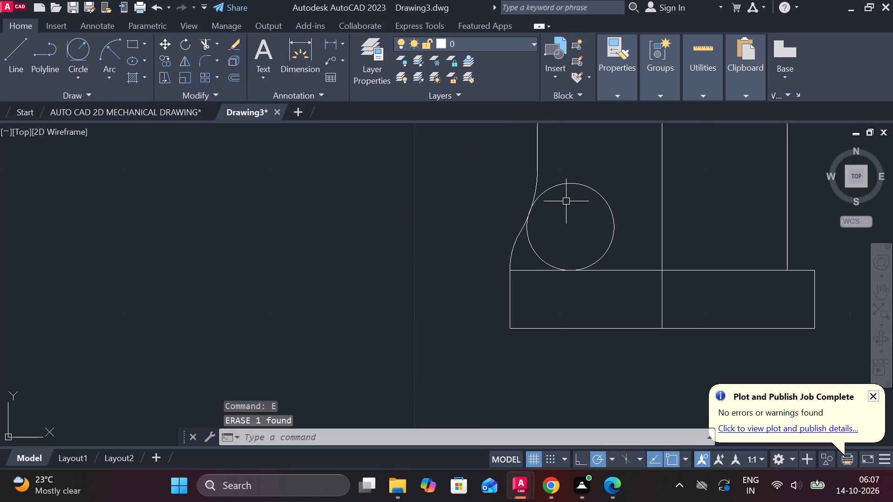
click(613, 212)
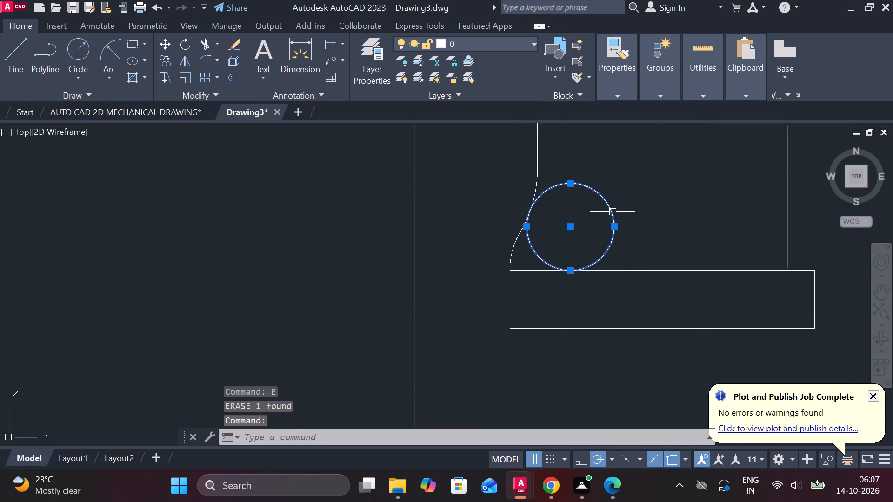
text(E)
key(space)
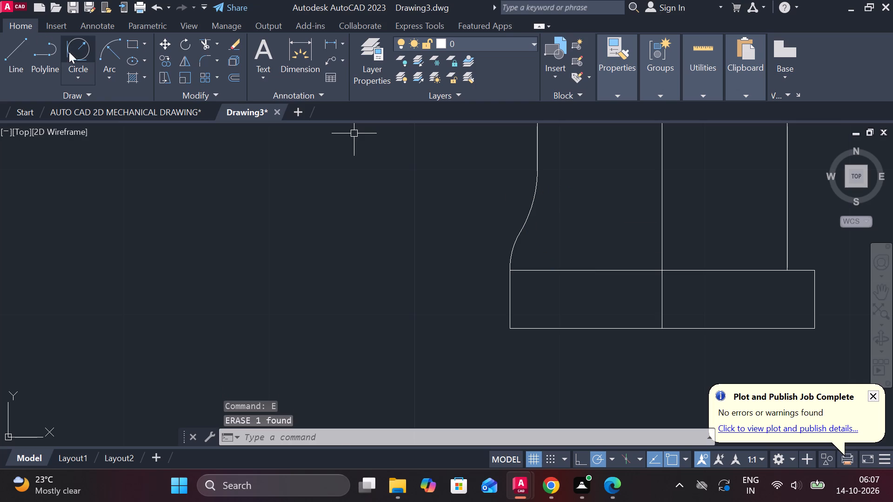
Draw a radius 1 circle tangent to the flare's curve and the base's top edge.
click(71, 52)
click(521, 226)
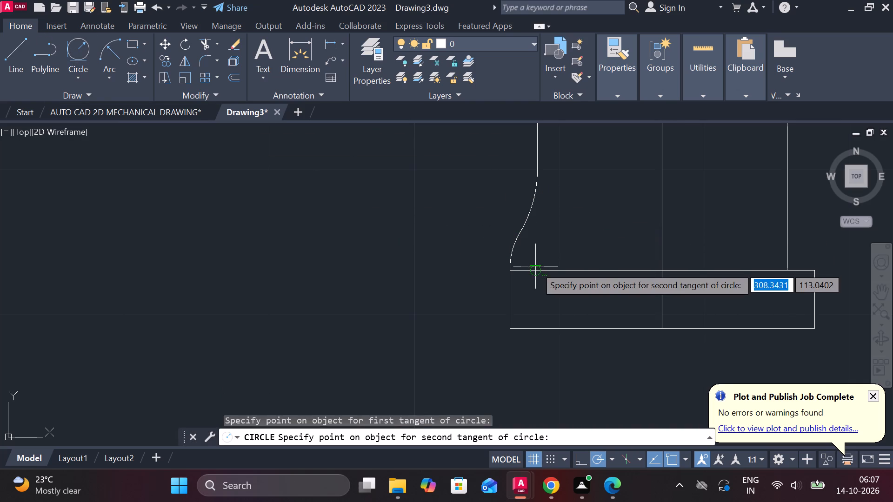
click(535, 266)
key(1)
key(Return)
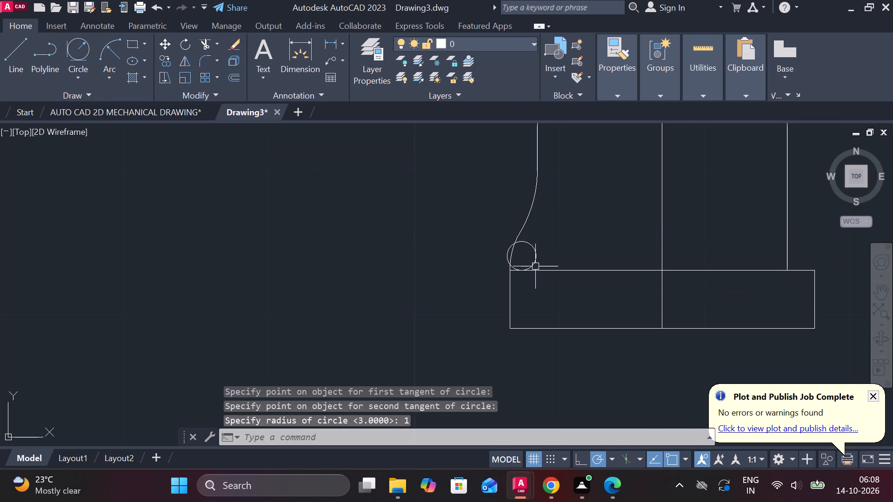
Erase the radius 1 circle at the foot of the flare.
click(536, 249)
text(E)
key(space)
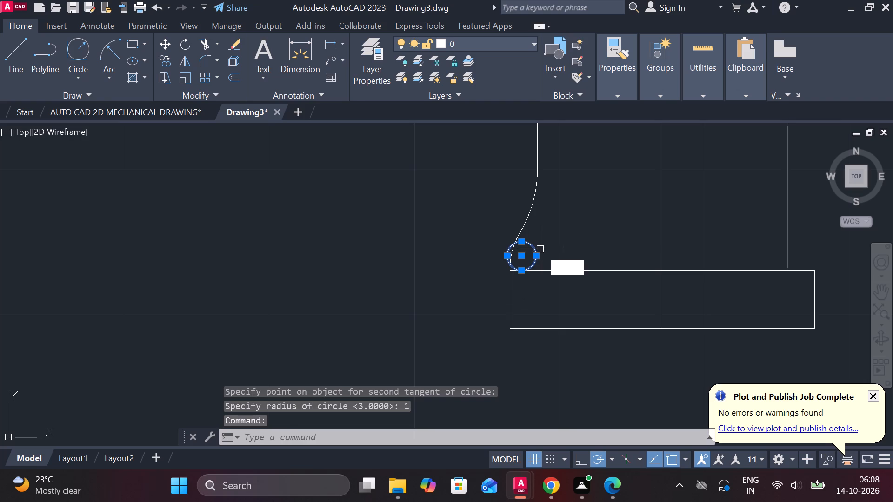
Draw a radius 2 circle tangent to the flare's upper arc and the base's top edge.
click(66, 54)
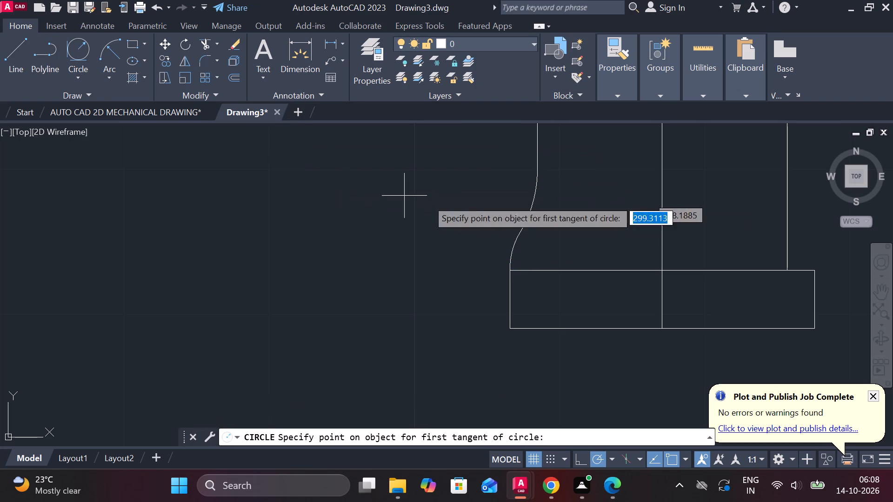
click(522, 217)
double_click(530, 268)
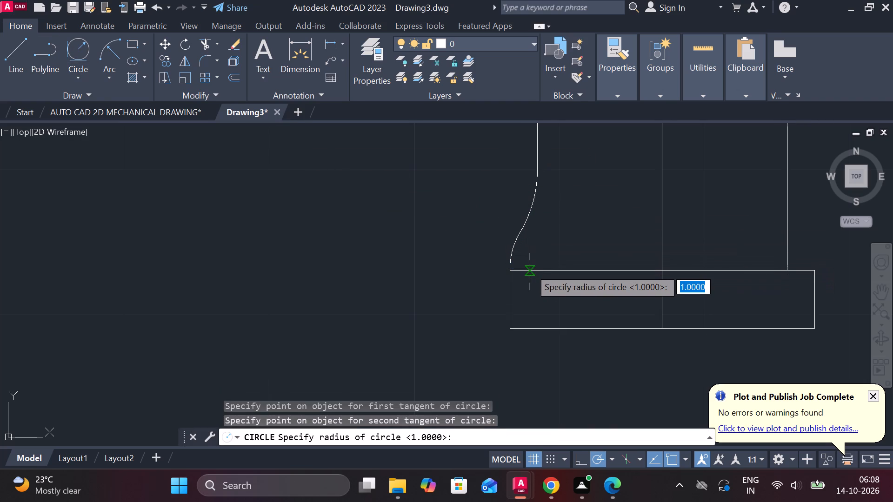
text(2)
key(space)
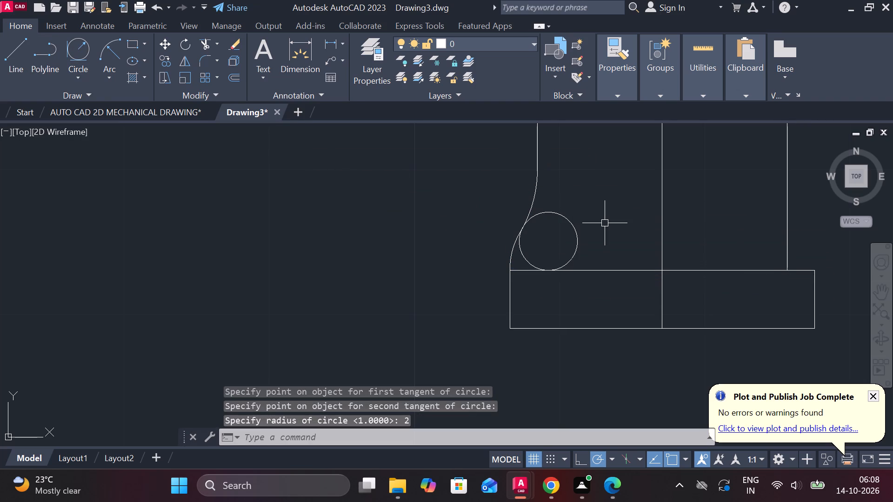
Trim the radius 2 circle's inner part, the flare's old lower arc and its leftover stub, leaving a rounded foot on the base.
key(Escape)
text(TR)
key(space)
drag(594, 224, 568, 240)
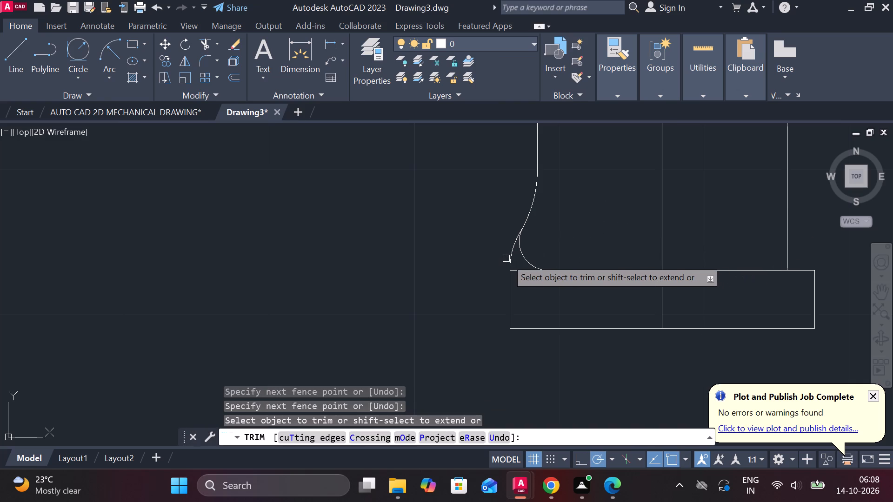
click(508, 256)
scroll(551, 244, down, 1)
scroll(538, 237, up, 2)
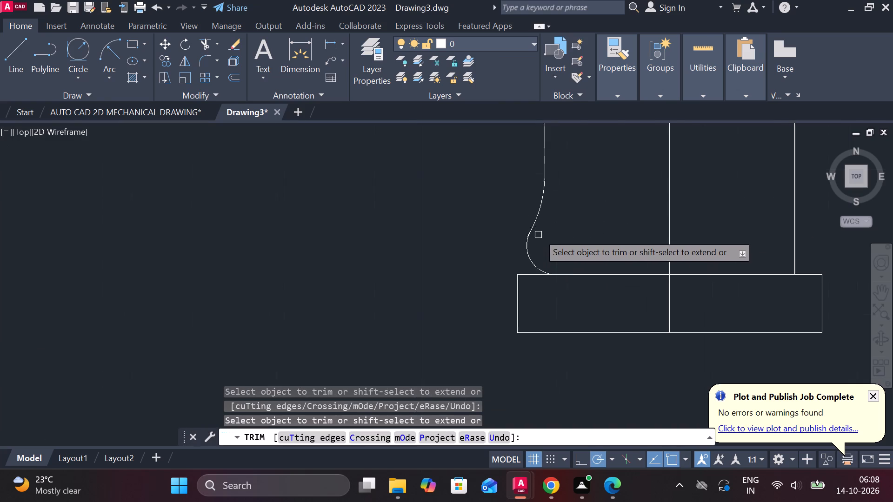
scroll(514, 235, up, 4)
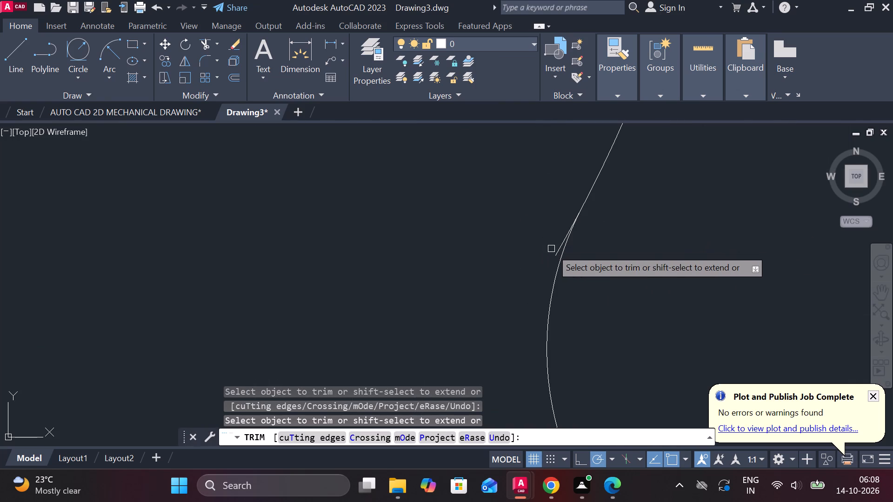
click(559, 248)
scroll(620, 223, down, 3)
scroll(666, 177, down, 2)
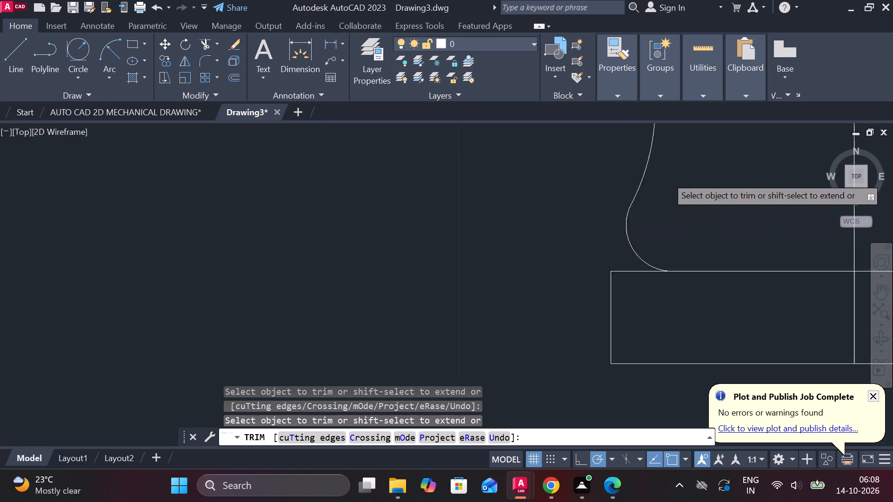
Erase the straight right side line of the second piece's lower body.
middle_drag(667, 177, 454, 364)
scroll(462, 317, up, 2)
scroll(475, 325, down, 4)
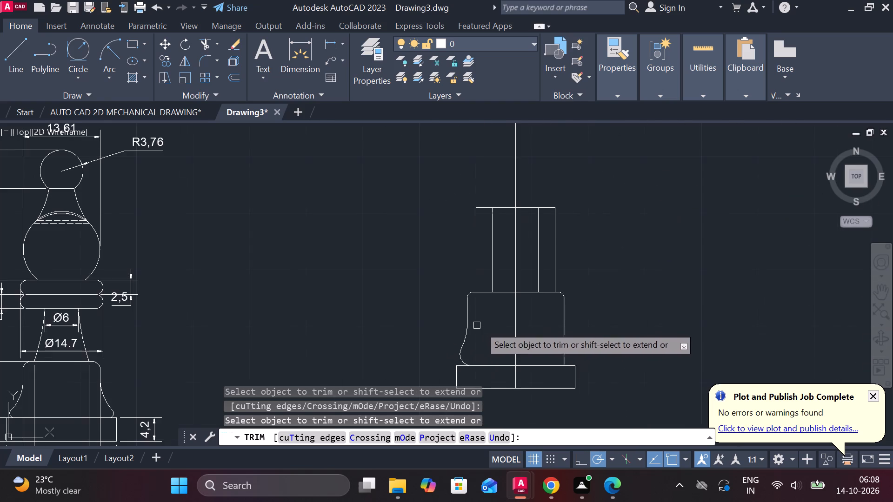
middle_drag(506, 340, 423, 328)
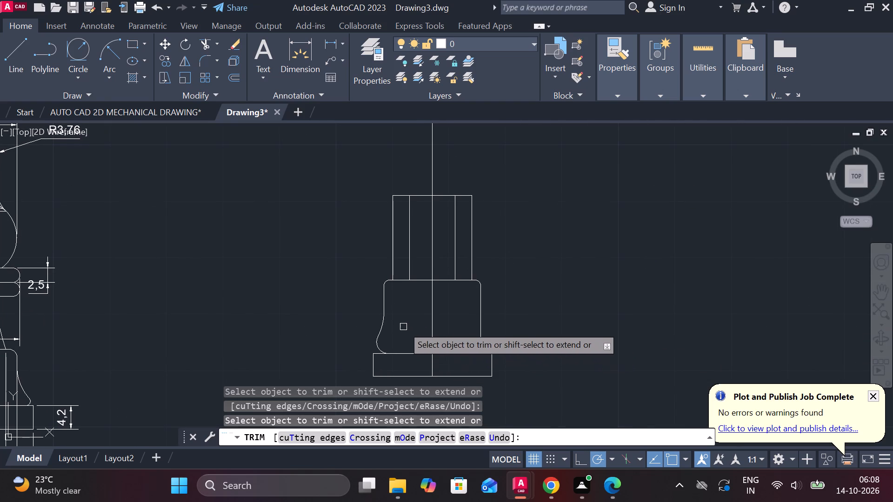
scroll(398, 321, up, 1)
middle_drag(398, 321, 374, 281)
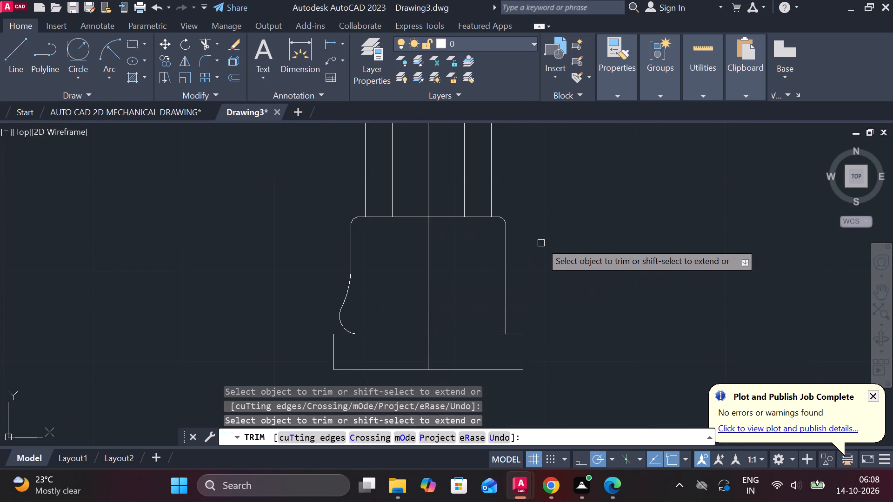
key(Escape)
click(506, 271)
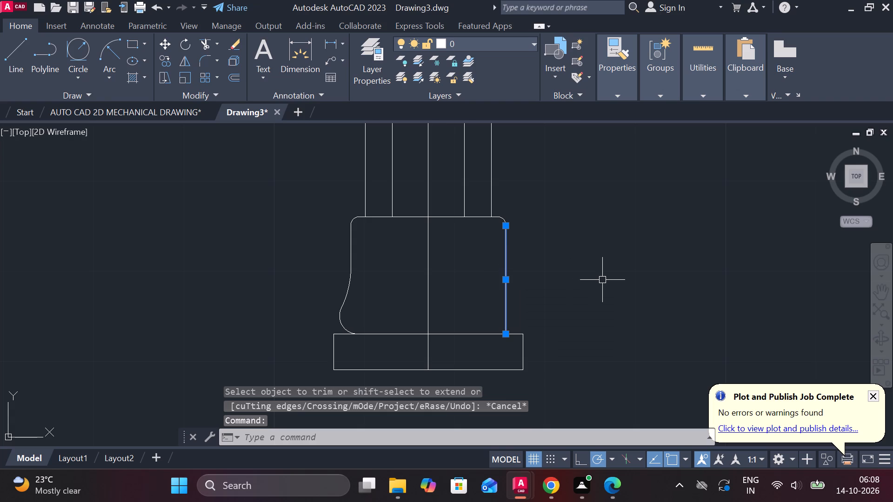
text(E)
key(space)
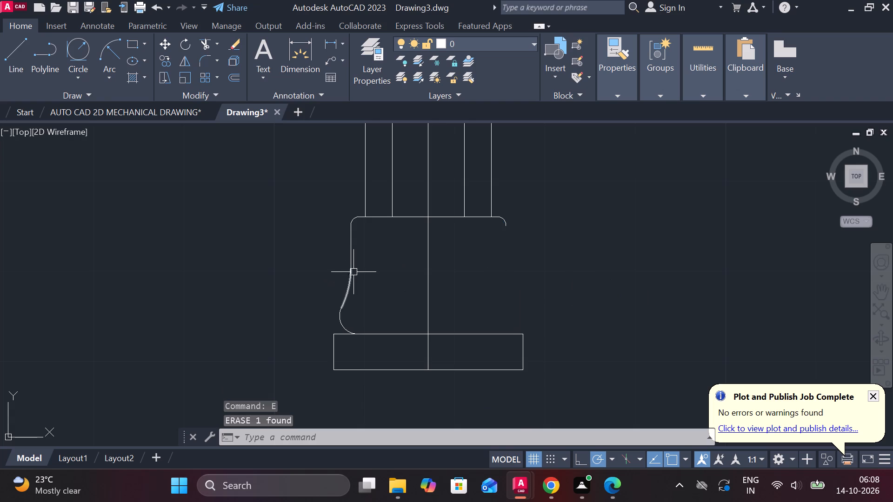
Mirror the lower body's left side line, flare arc and rounded foot about the vertical centre line, keeping the originals.
click(353, 270)
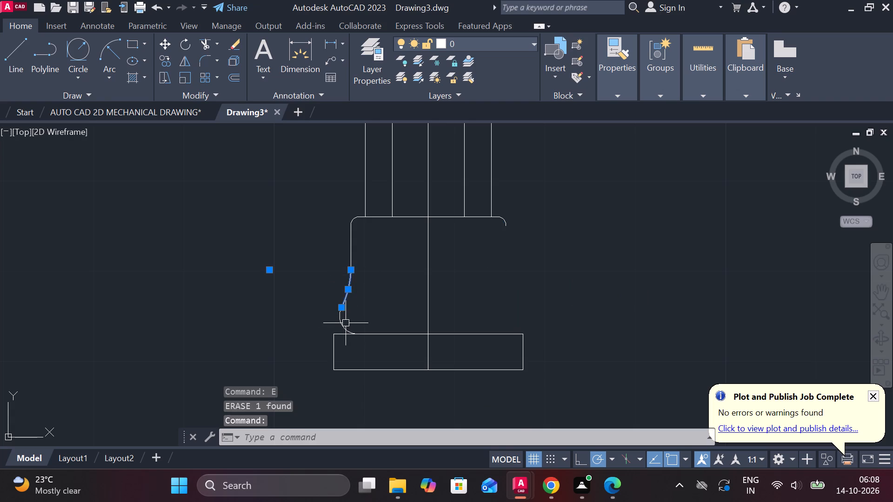
click(340, 326)
click(349, 250)
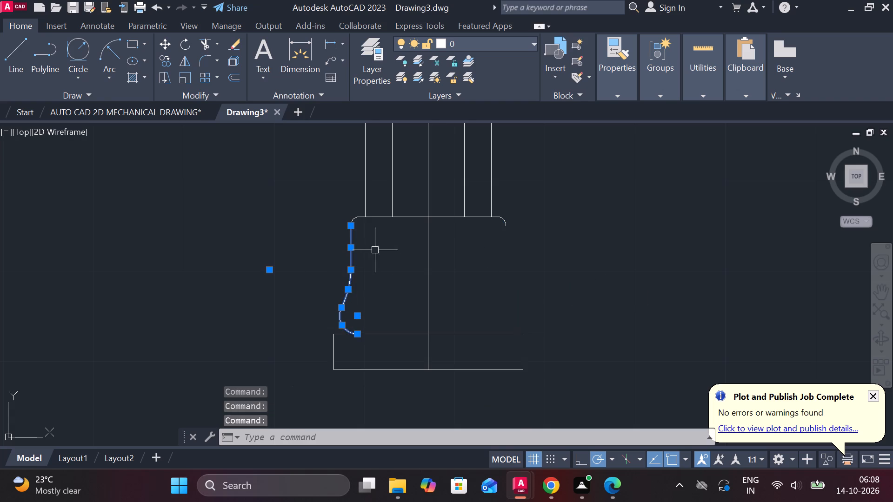
text(MI)
key(Return)
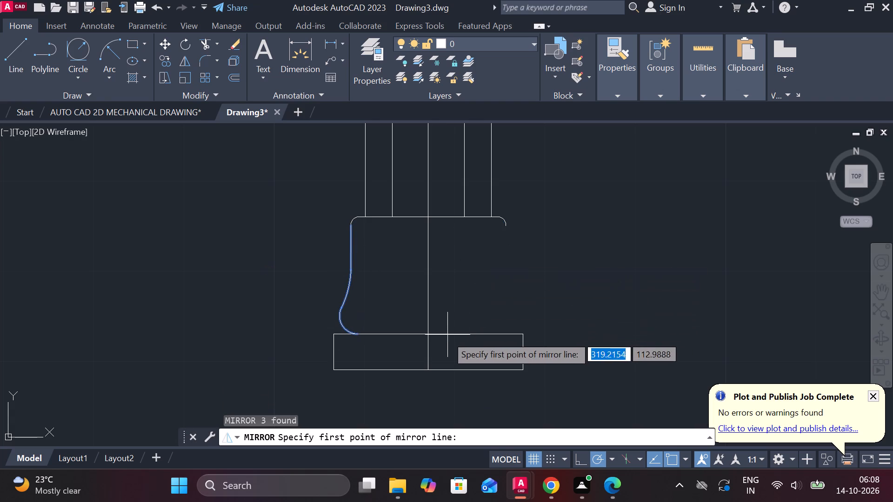
click(427, 335)
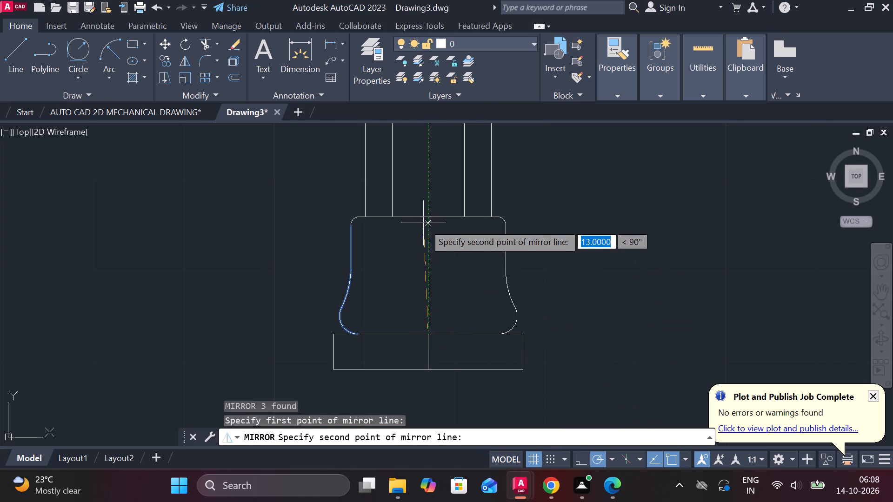
click(427, 221)
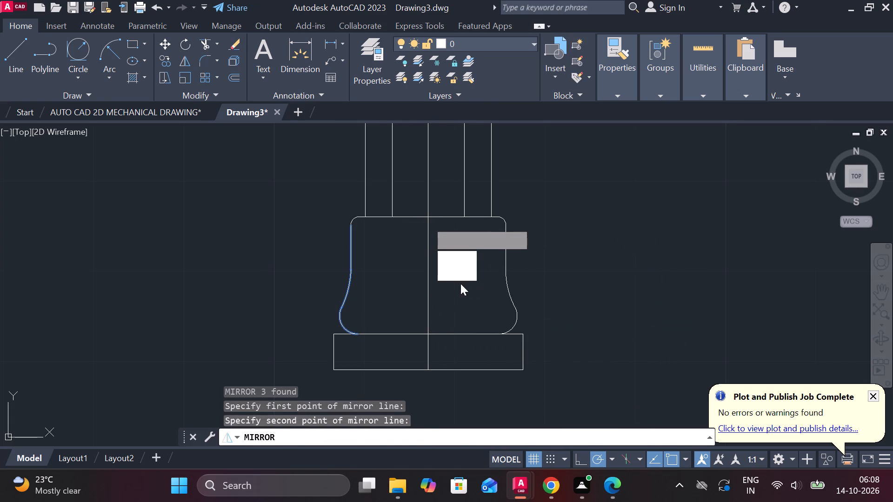
drag(460, 273, 427, 221)
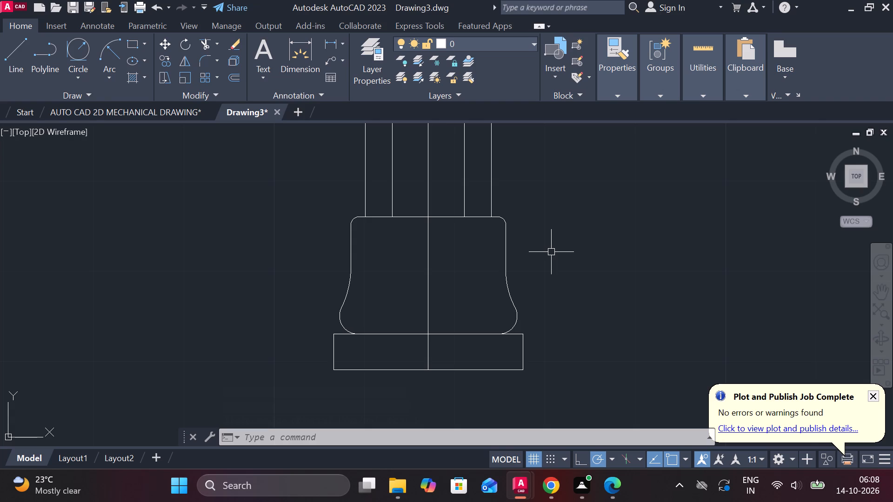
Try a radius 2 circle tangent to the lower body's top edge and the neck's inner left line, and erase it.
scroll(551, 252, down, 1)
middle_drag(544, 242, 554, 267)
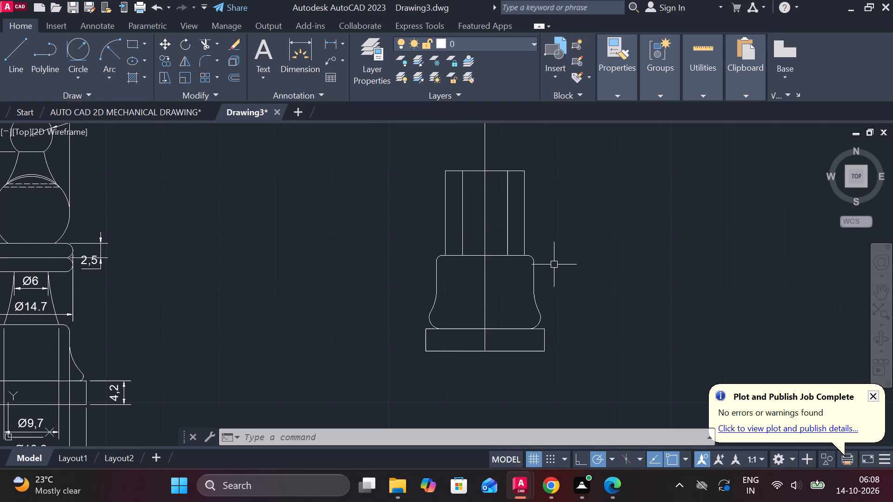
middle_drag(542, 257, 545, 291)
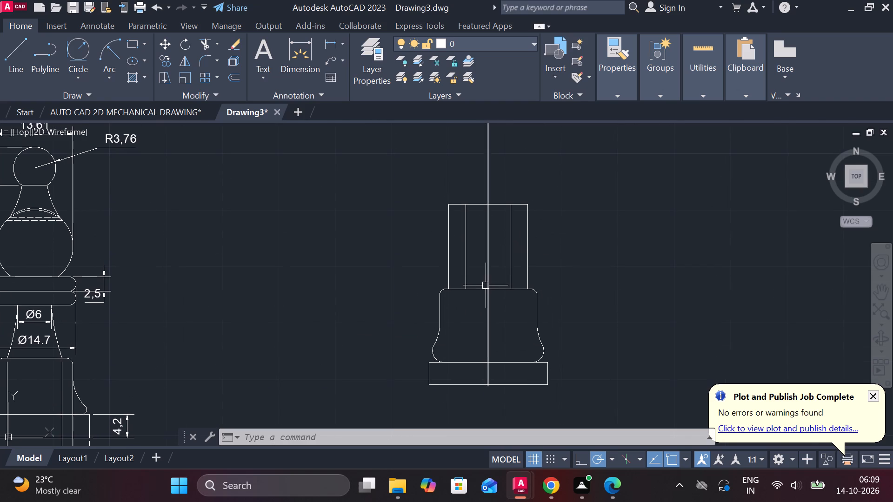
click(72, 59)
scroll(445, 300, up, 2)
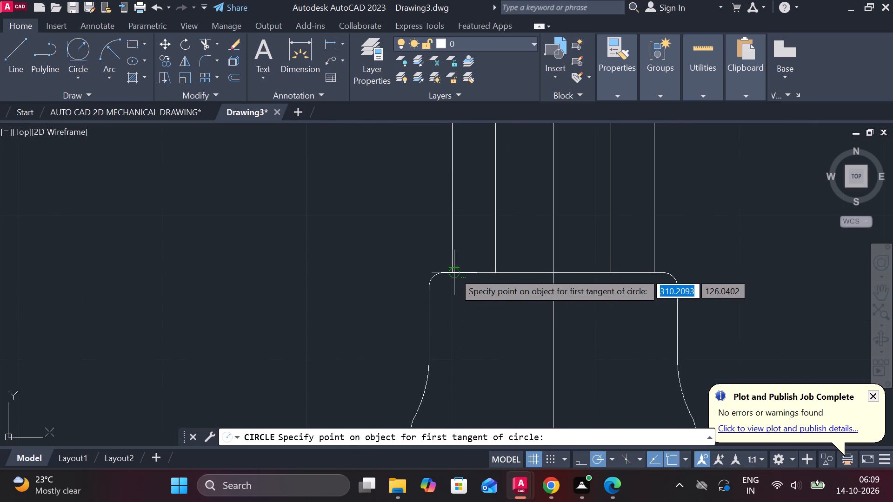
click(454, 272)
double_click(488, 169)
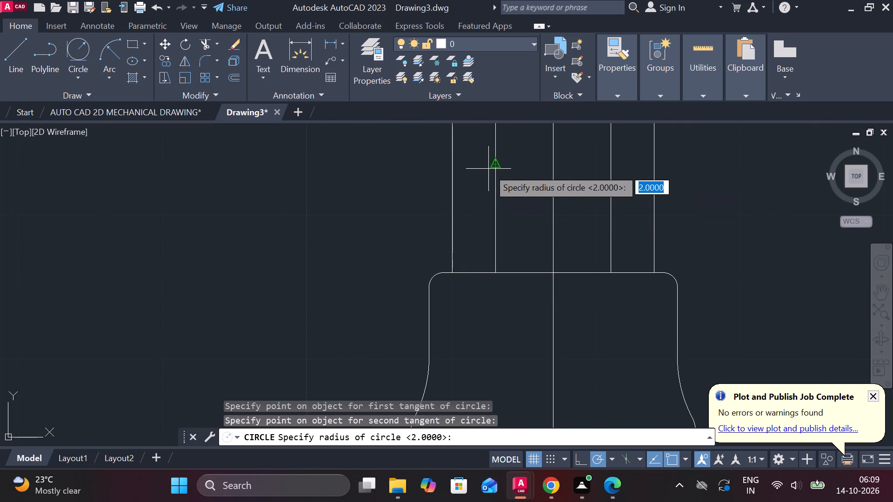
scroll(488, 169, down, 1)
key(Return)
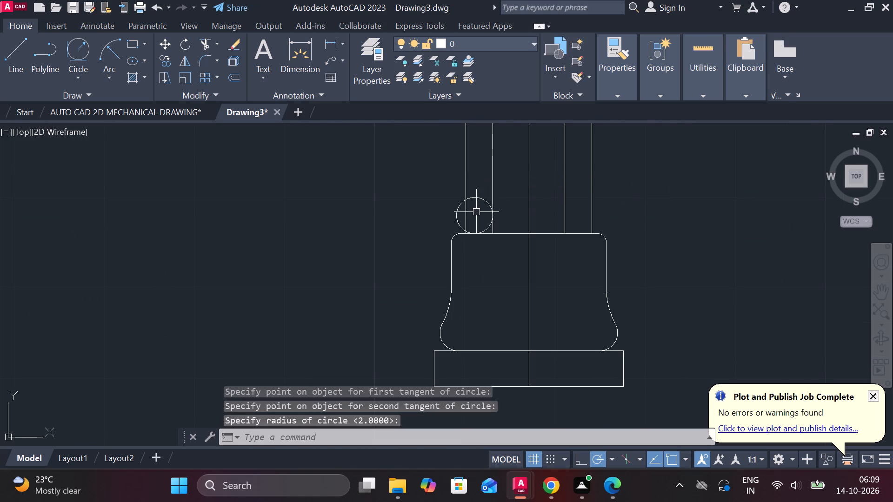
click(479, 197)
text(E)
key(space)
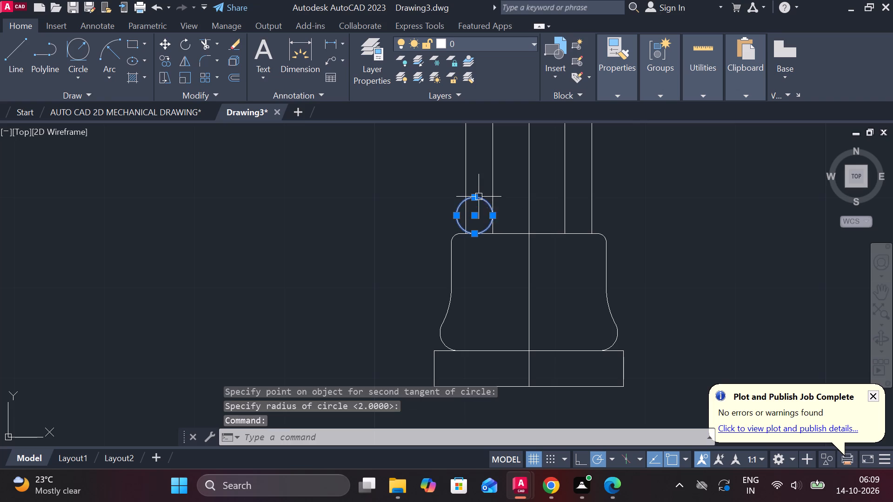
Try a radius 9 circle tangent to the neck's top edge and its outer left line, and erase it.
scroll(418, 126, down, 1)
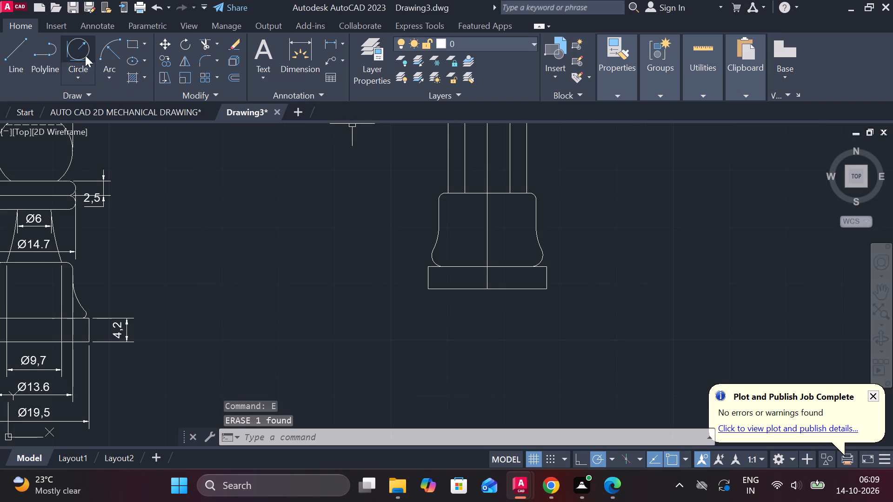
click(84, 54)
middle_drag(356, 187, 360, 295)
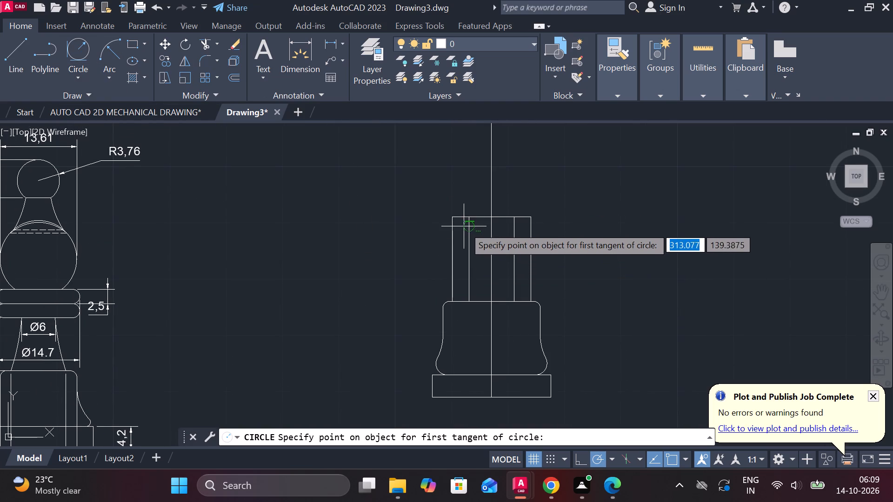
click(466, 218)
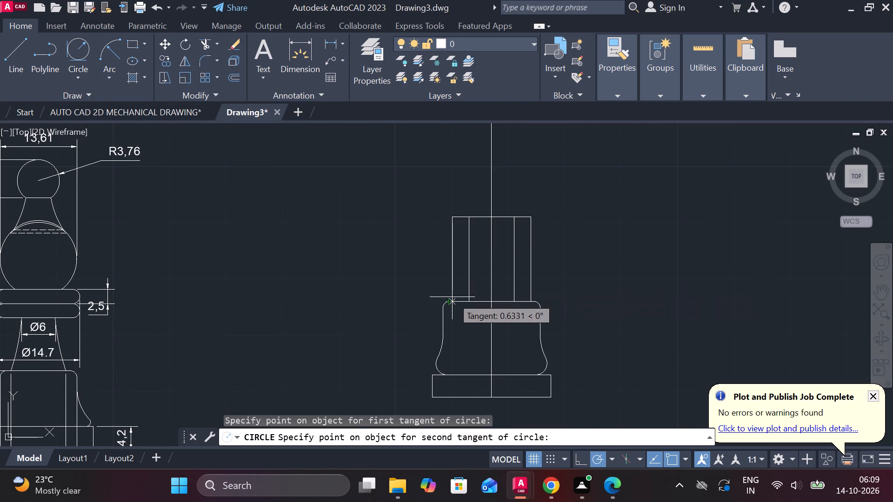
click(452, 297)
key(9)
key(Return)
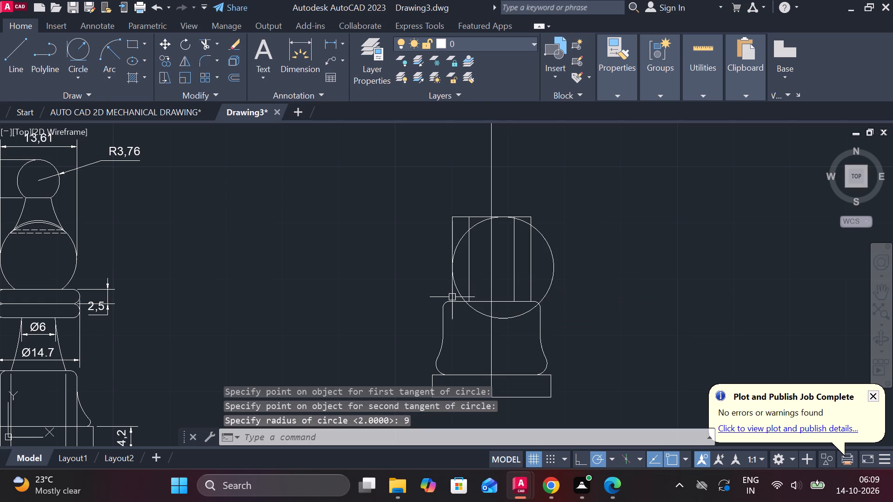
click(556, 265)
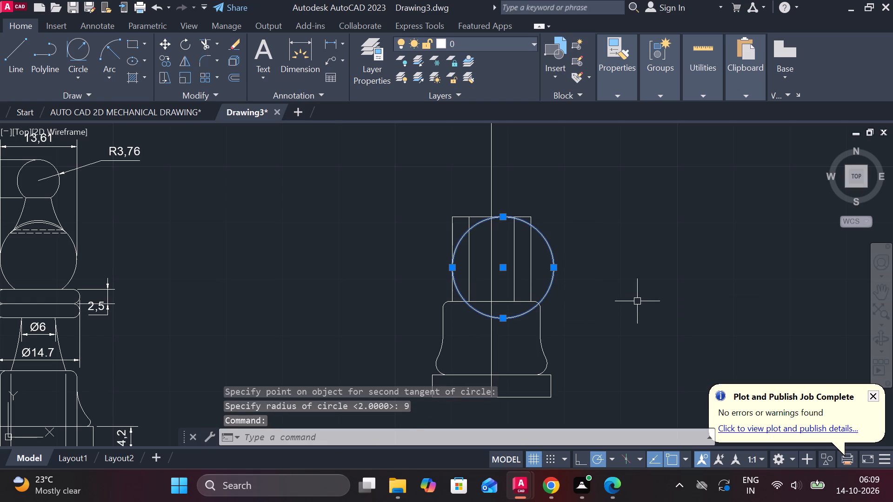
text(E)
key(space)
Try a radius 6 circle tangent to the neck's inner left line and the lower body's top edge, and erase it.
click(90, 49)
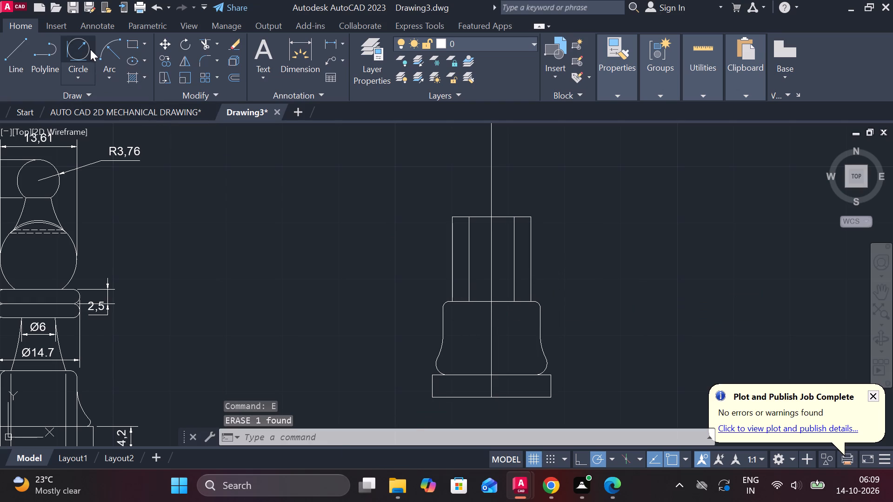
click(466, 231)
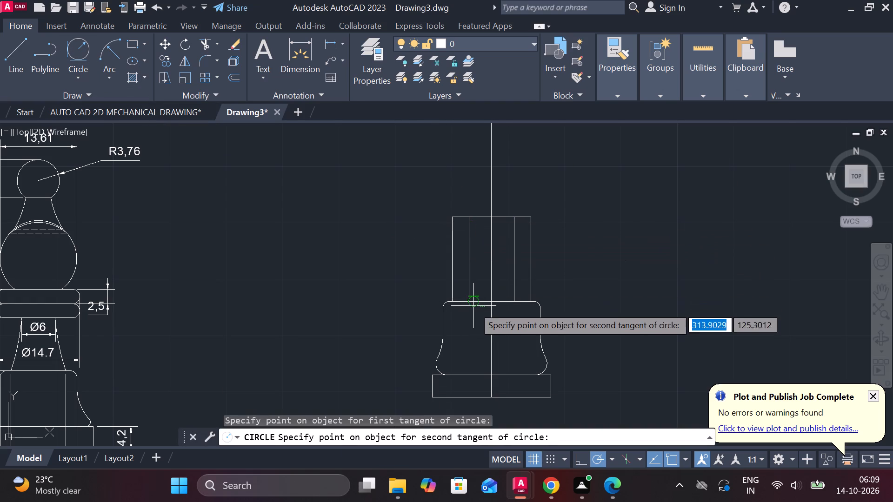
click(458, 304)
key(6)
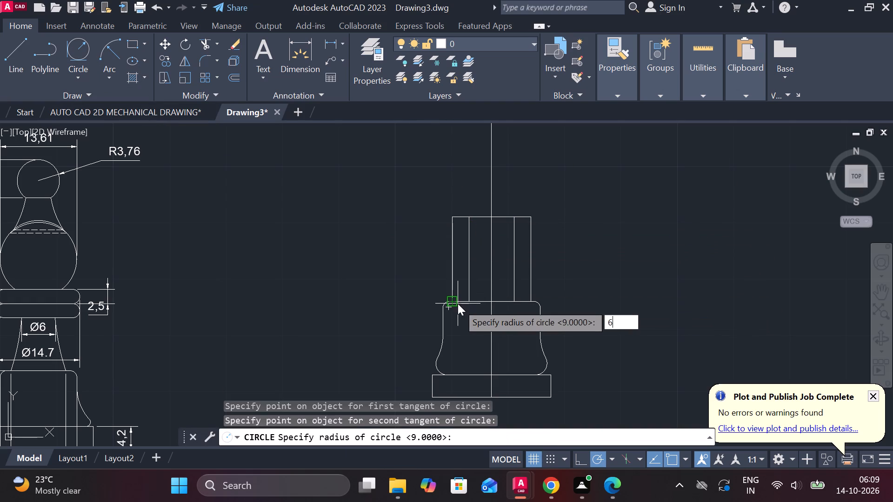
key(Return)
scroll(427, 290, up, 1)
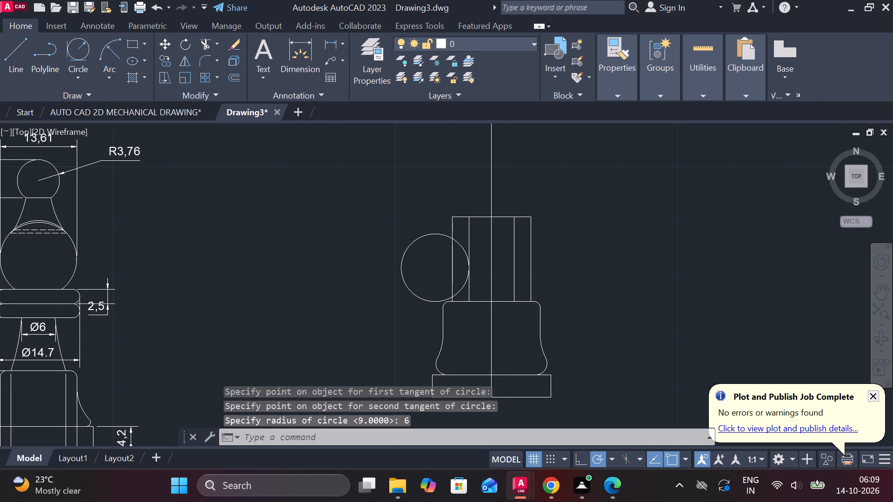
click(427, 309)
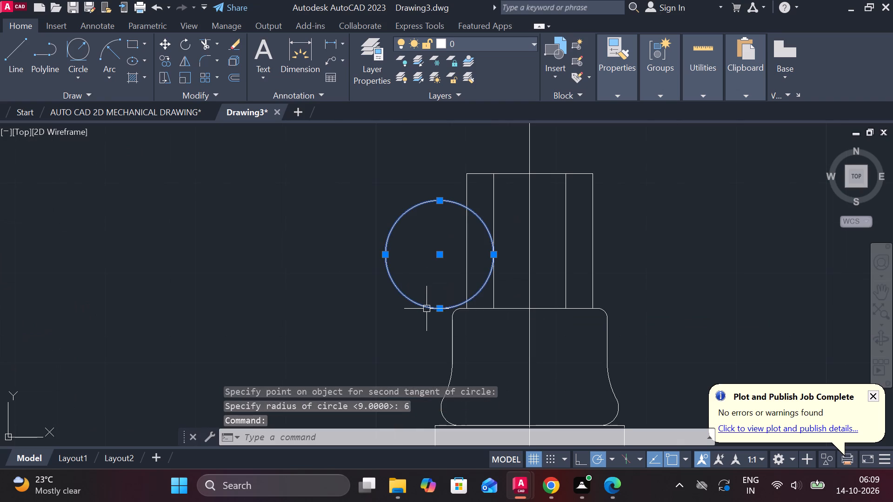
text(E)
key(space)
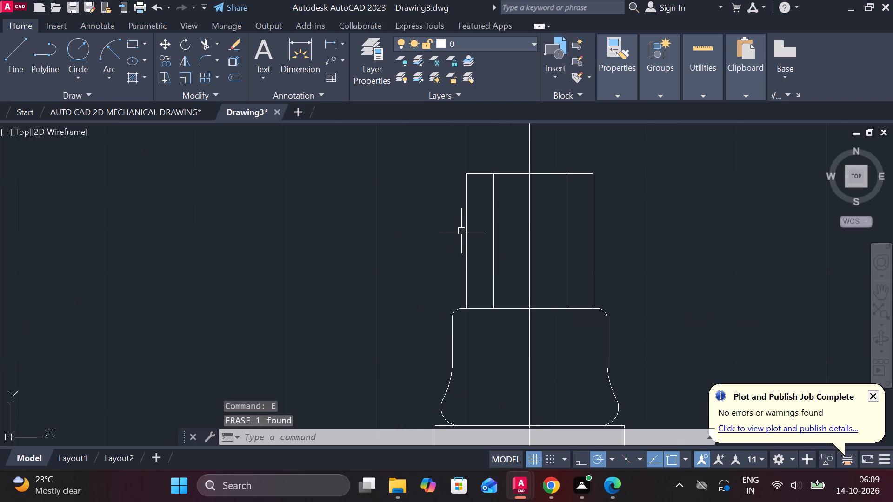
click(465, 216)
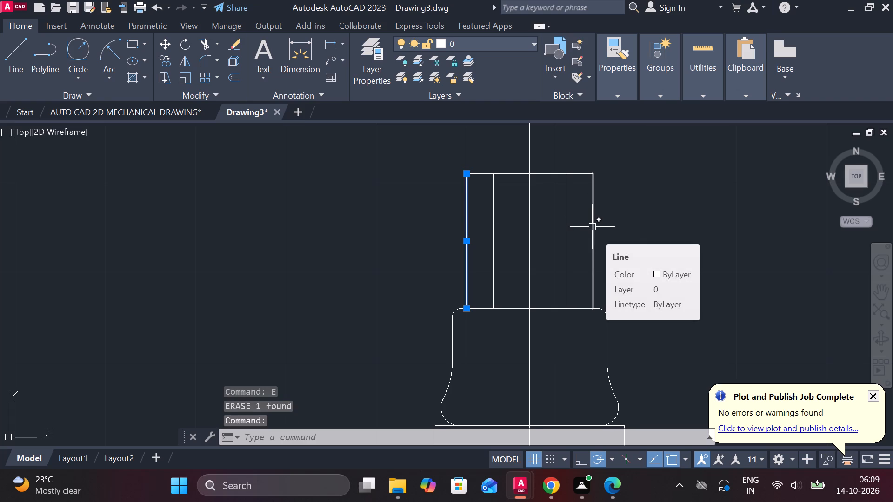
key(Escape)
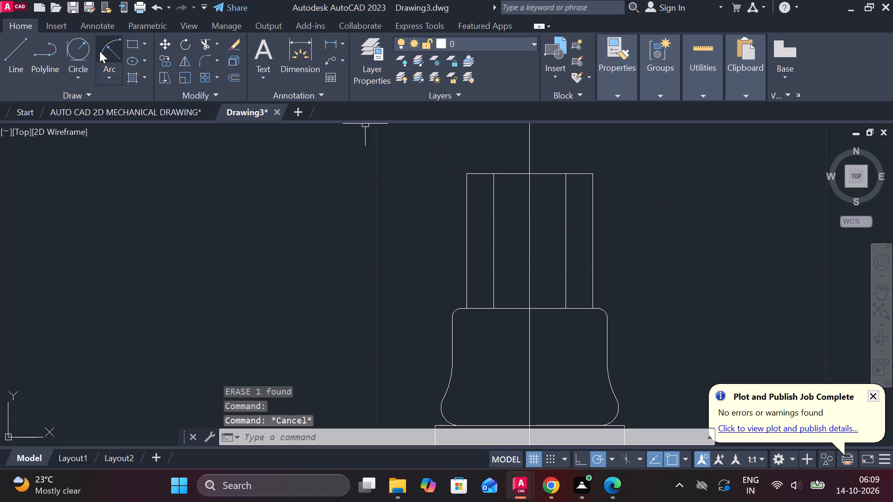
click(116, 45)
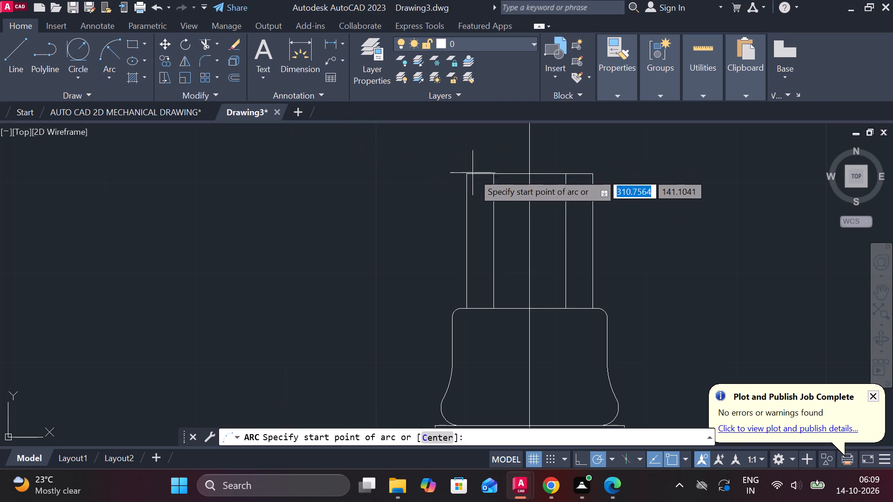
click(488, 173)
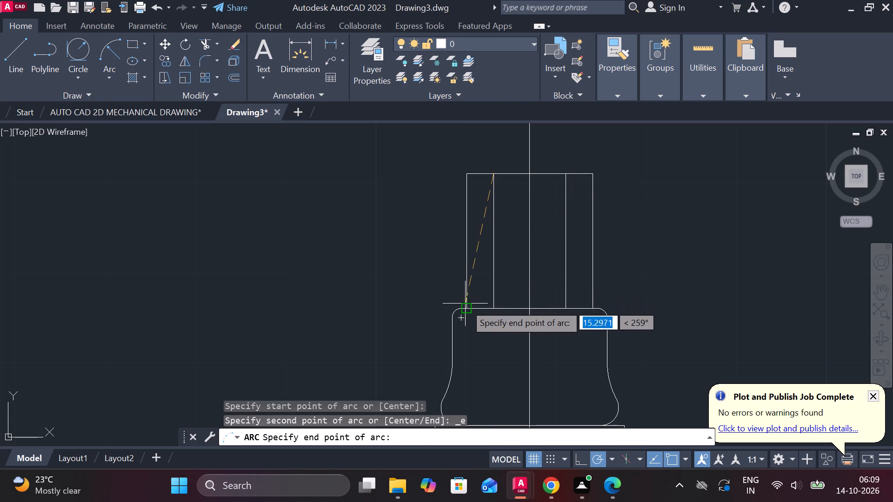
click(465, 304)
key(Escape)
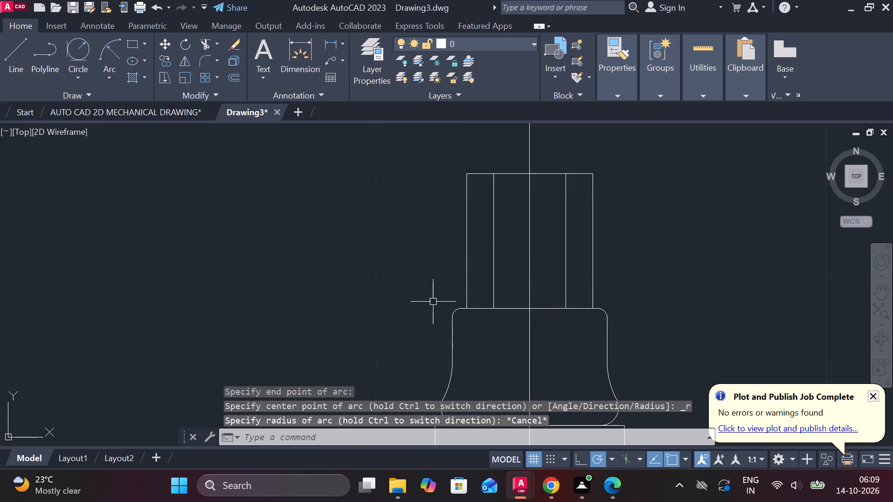
Draw a three-point arc from the neck's bottom outer-left corner through the inner left line's top end to about 6.85 above it.
key(space)
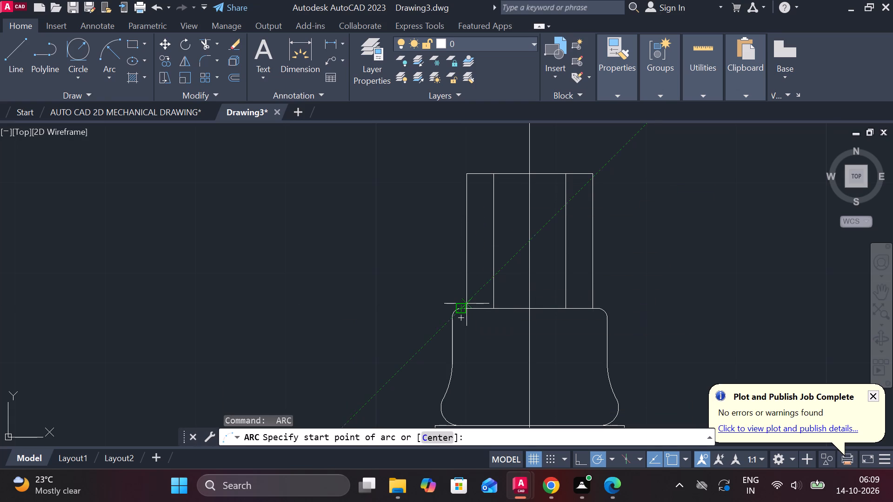
scroll(470, 312, up, 3)
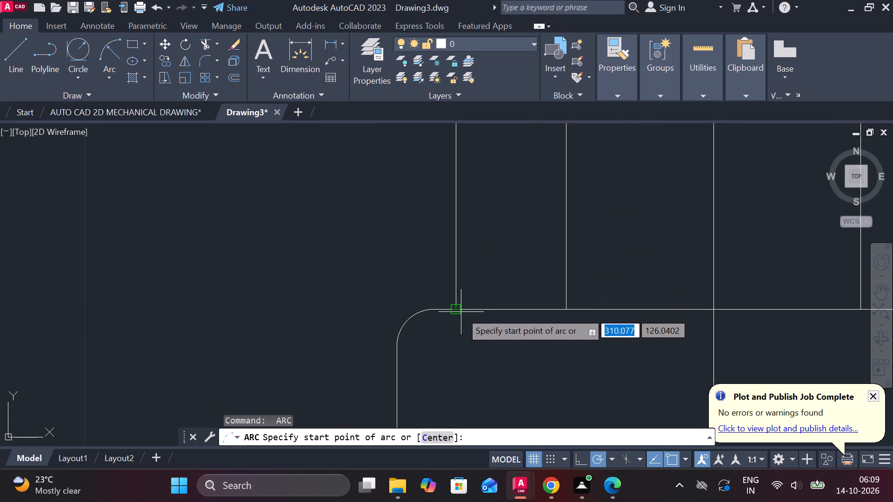
click(452, 310)
scroll(478, 294, down, 3)
middle_drag(490, 286, 472, 337)
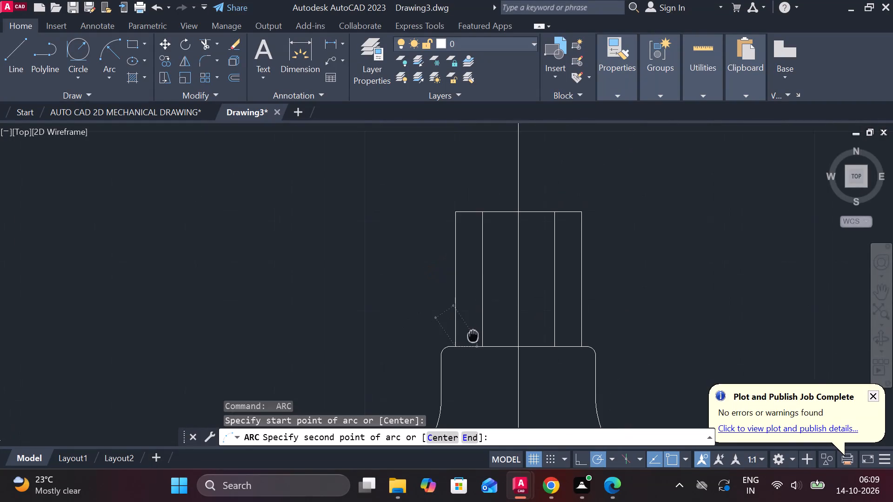
click(480, 211)
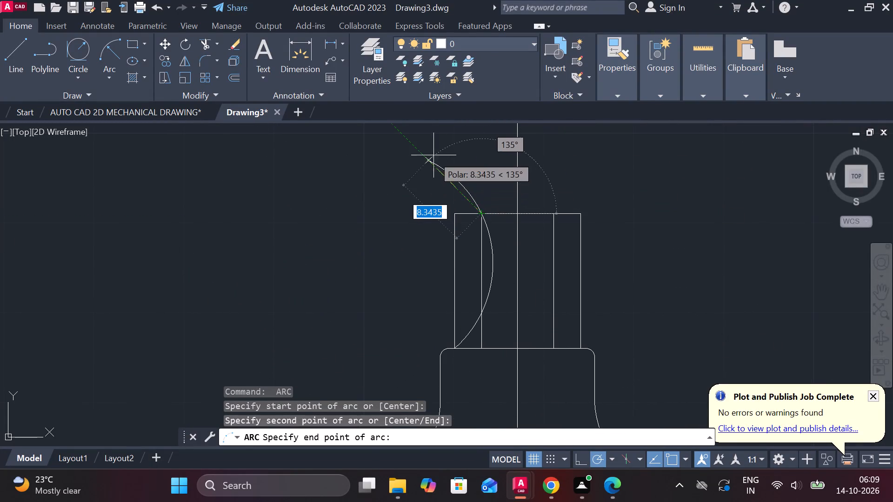
click(471, 152)
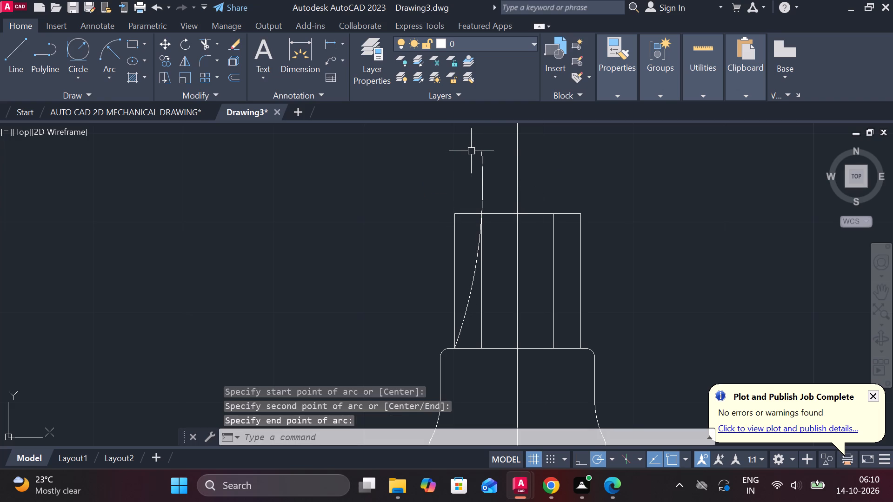
Trim the part of the new arc that extends above the neck's top edge.
text(TR)
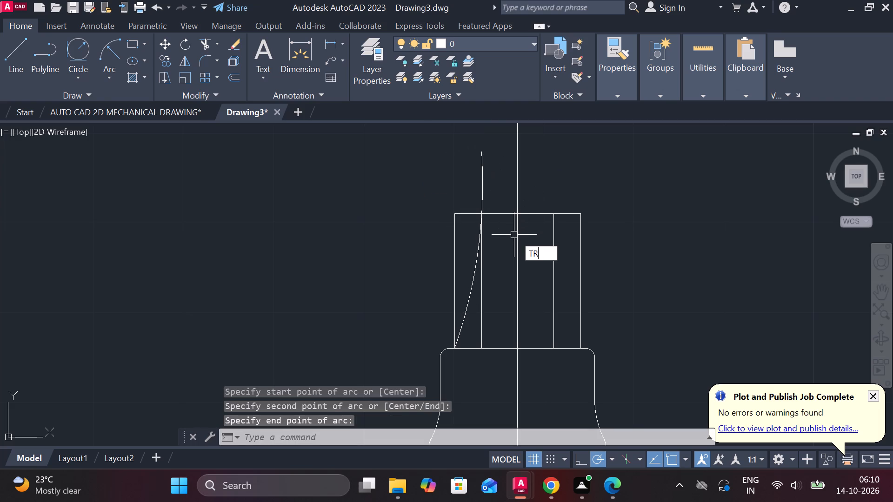
key(space)
click(480, 180)
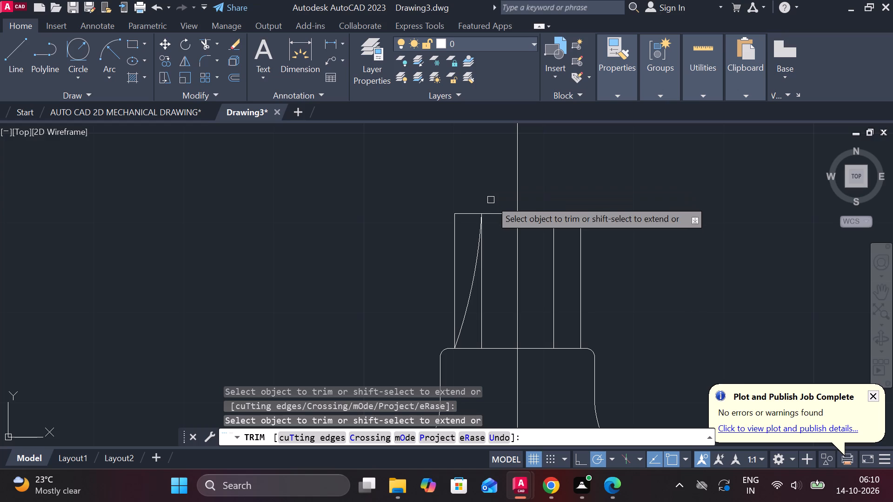
scroll(474, 223, up, 2)
scroll(493, 257, down, 2)
key(Escape)
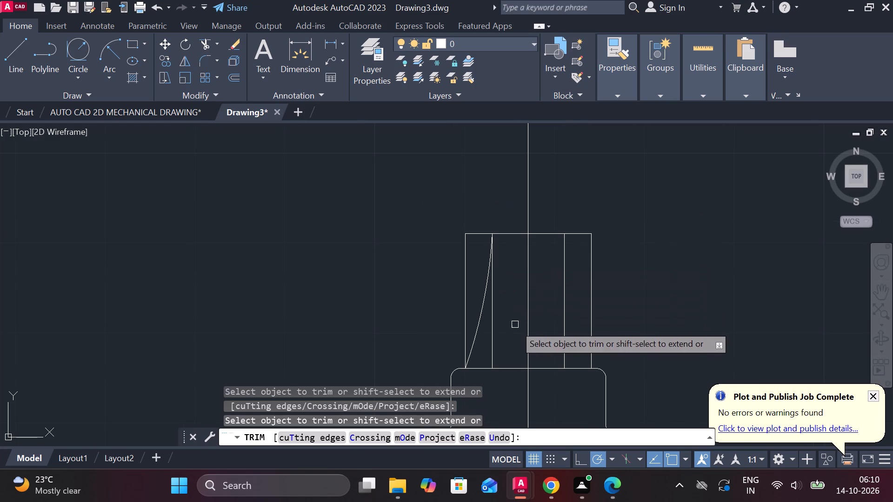
Mirror the neck's left arc about the vertical centre line, keeping the original.
click(478, 329)
text(MU)
key(BackSpace)
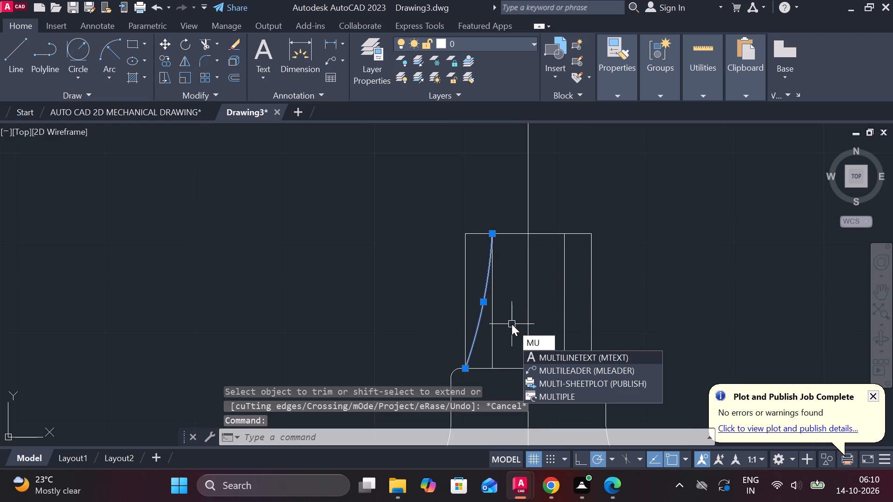
key(BackSpace)
key(i)
key(Return)
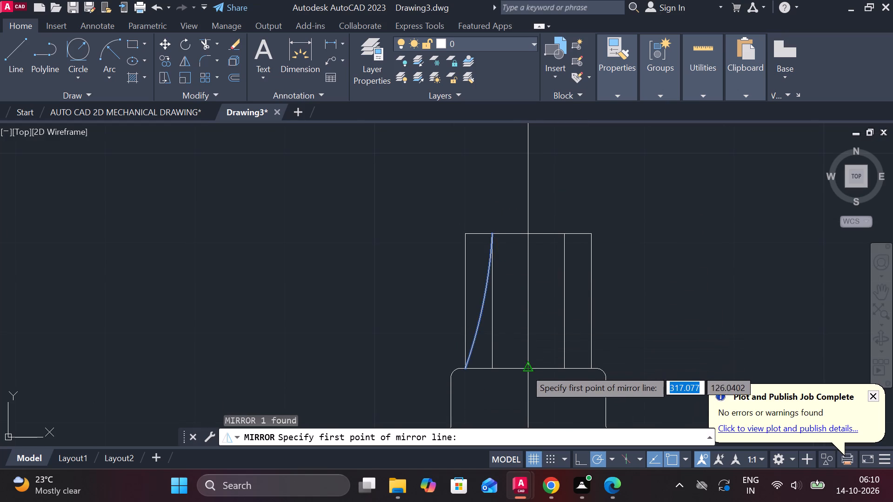
click(525, 369)
click(527, 238)
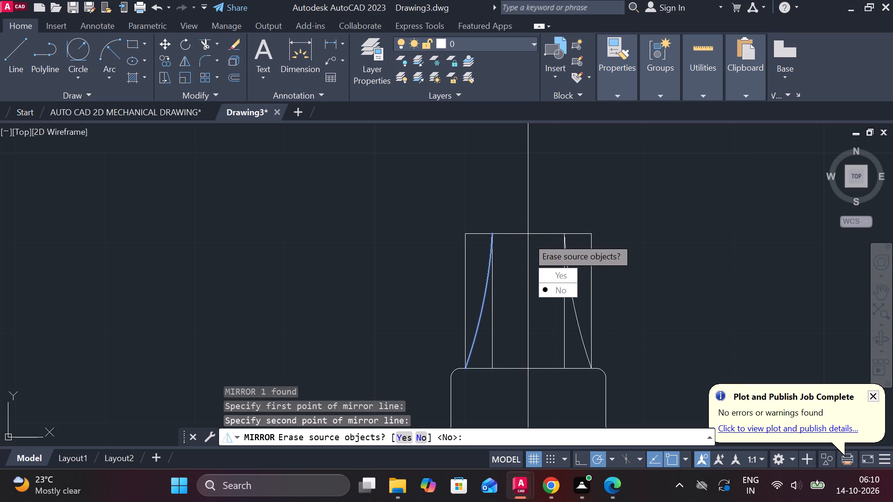
drag(556, 292, 527, 238)
key(Escape)
Trim away the neck's straight inner and outer side lines and the top edge's overhangs, leaving the two curved sides.
text(TR)
key(space)
click(570, 293)
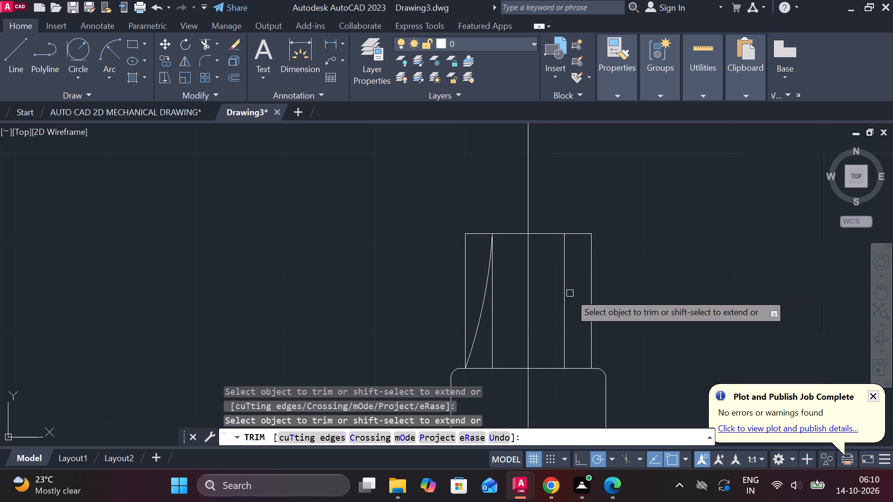
key(ctrl+z)
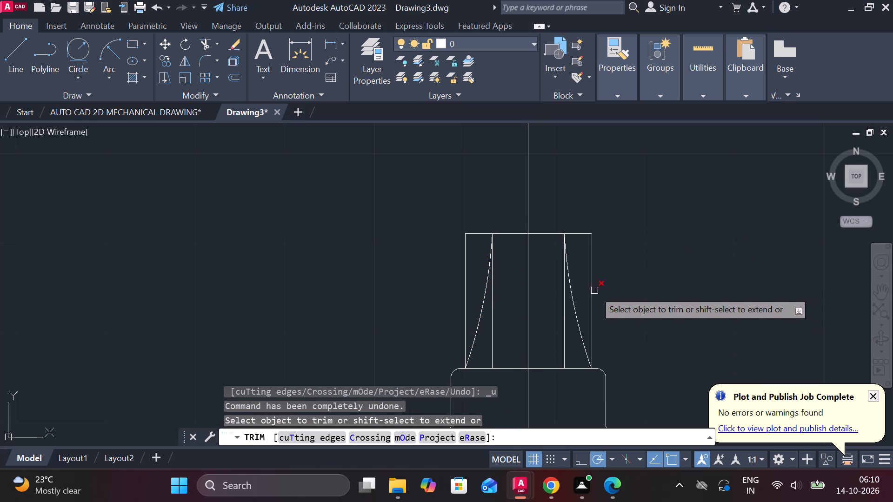
click(593, 287)
click(578, 238)
click(577, 235)
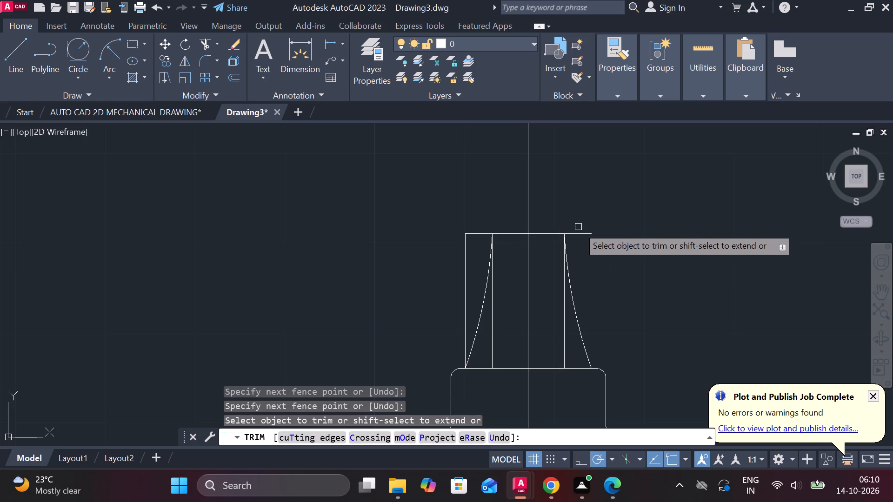
click(578, 227)
click(583, 251)
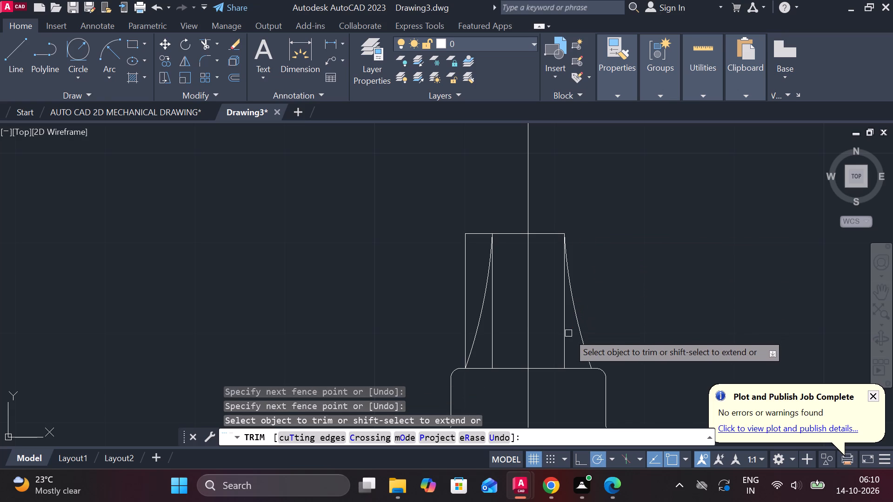
click(567, 335)
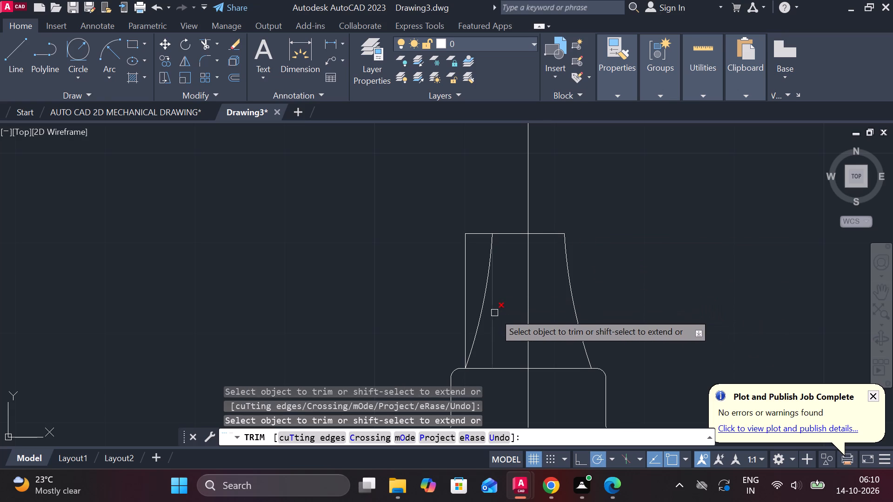
click(494, 313)
click(465, 308)
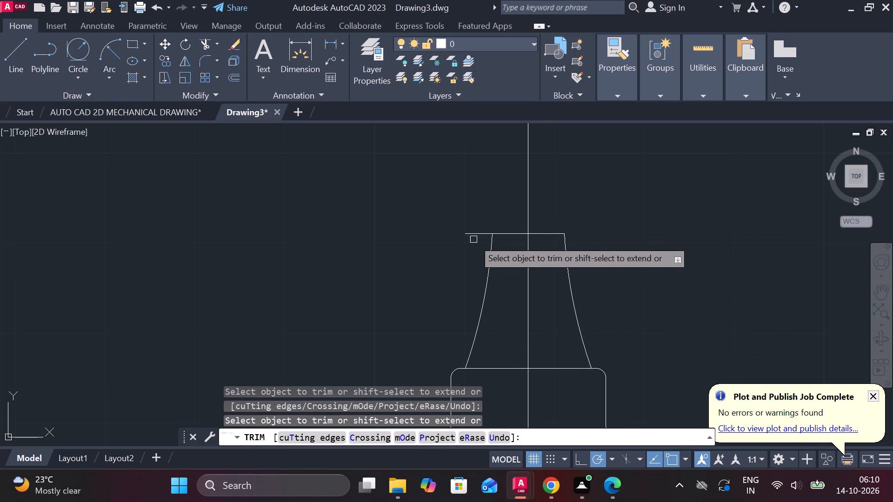
click(473, 236)
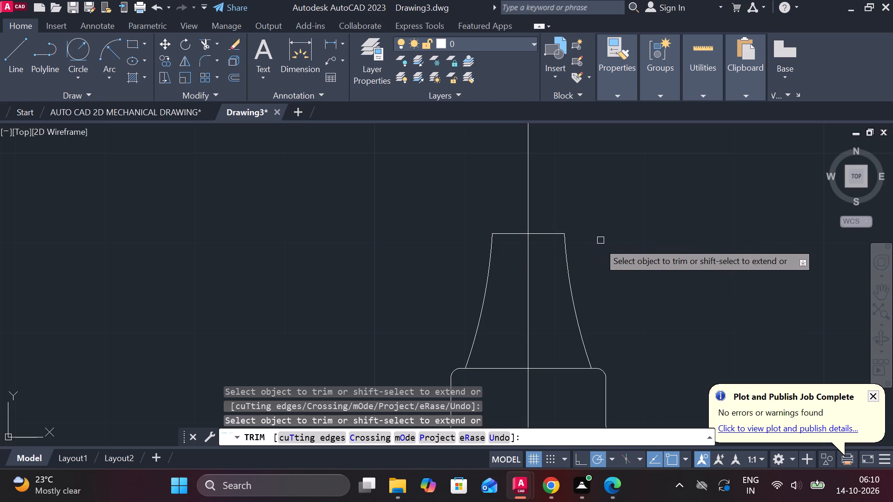
middle_drag(598, 246, 537, 243)
key(Escape)
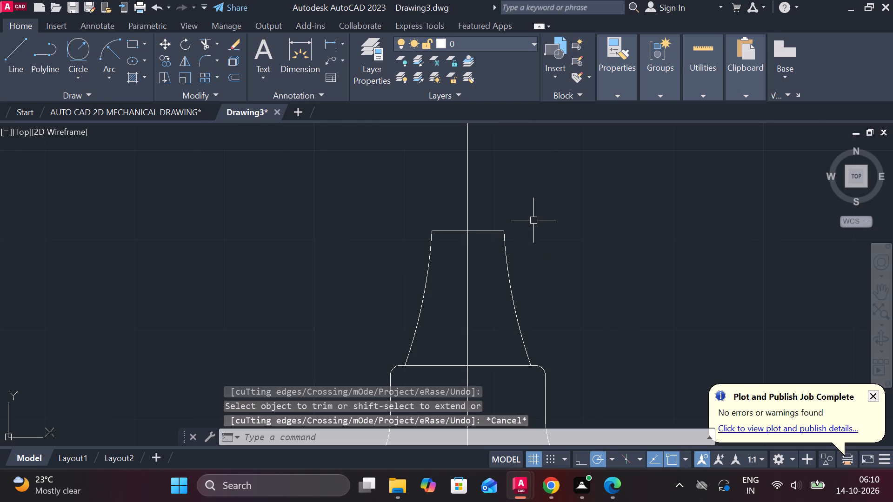
Draw a closed 17 by 2.5 rectangle with lines in the free space to the right of the neck.
middle_drag(533, 220, 416, 225)
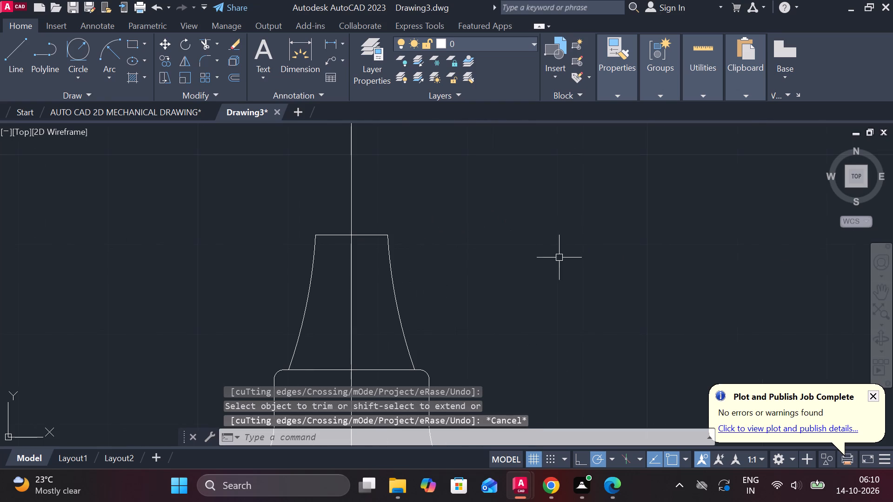
key(l)
key(Return)
drag(528, 241, 535, 241)
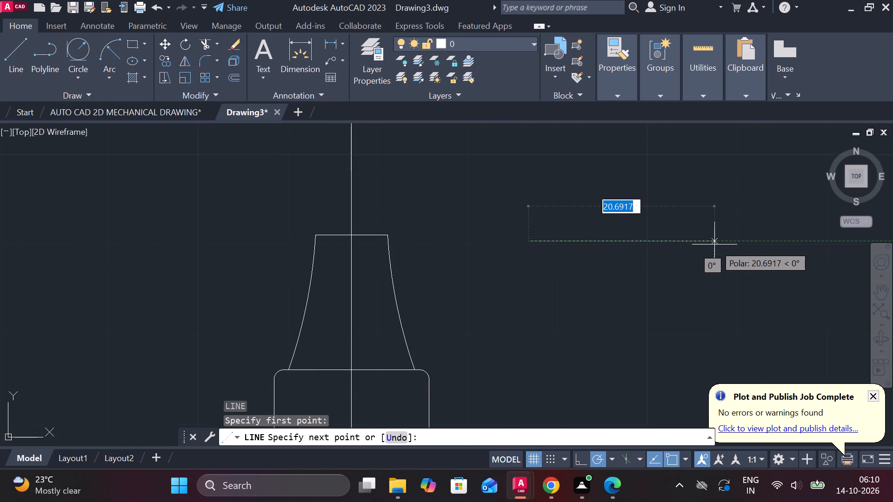
key(1)
key(7)
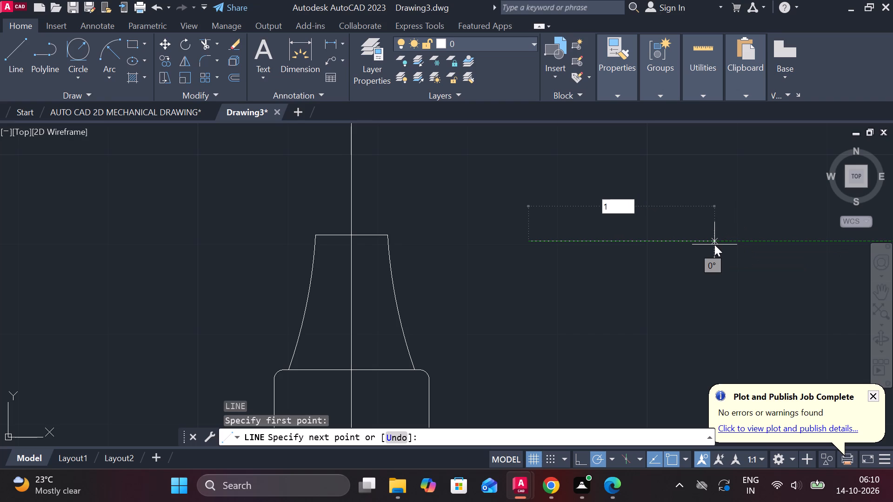
key(Return)
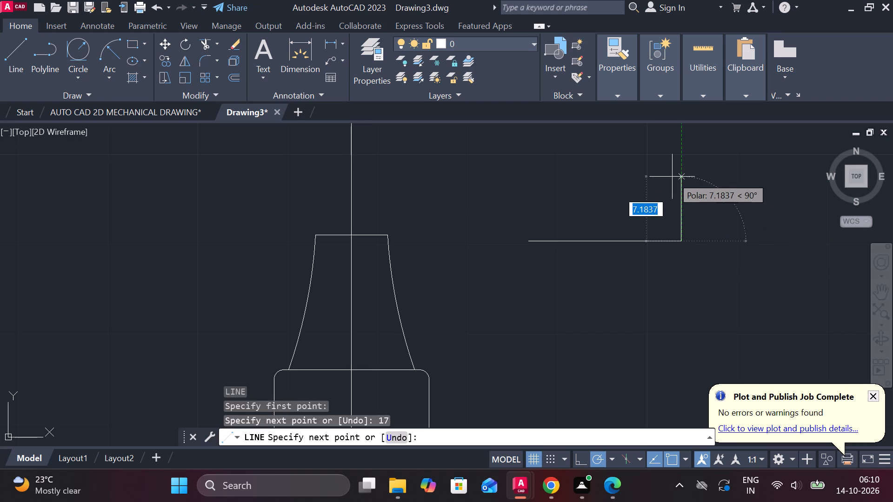
text(2.5)
key(space)
key(1)
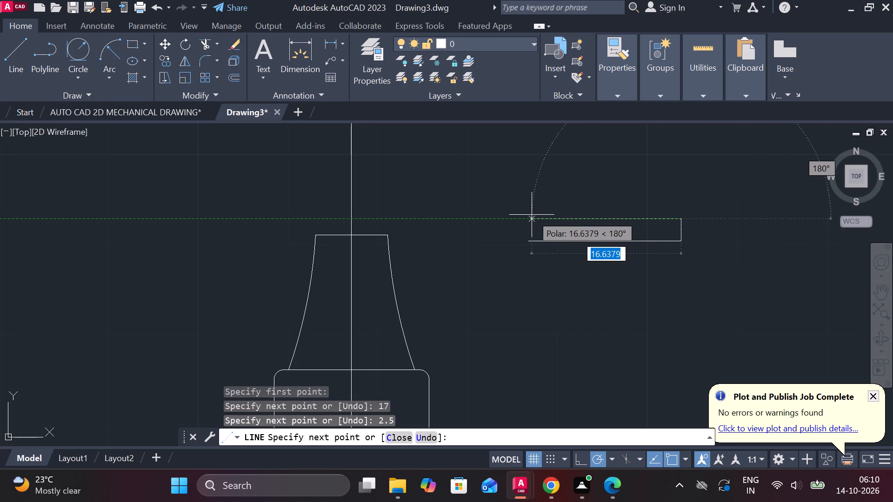
text(7)
key(space)
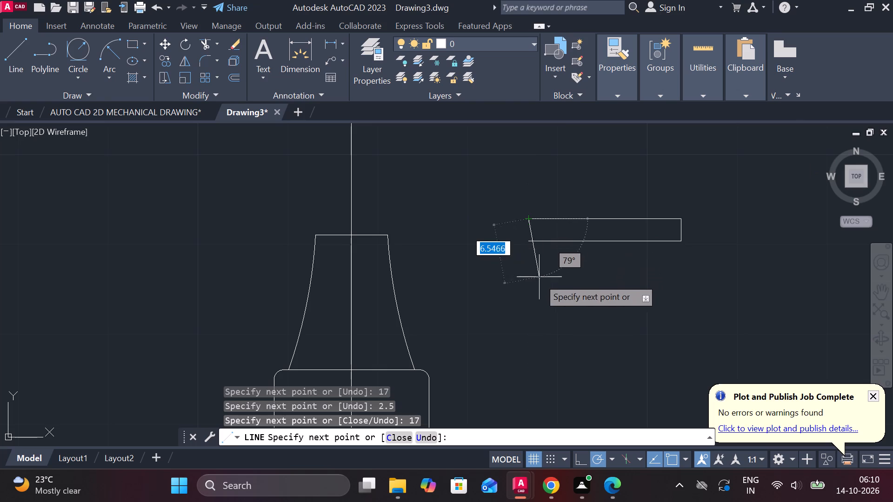
text(C)
key(space)
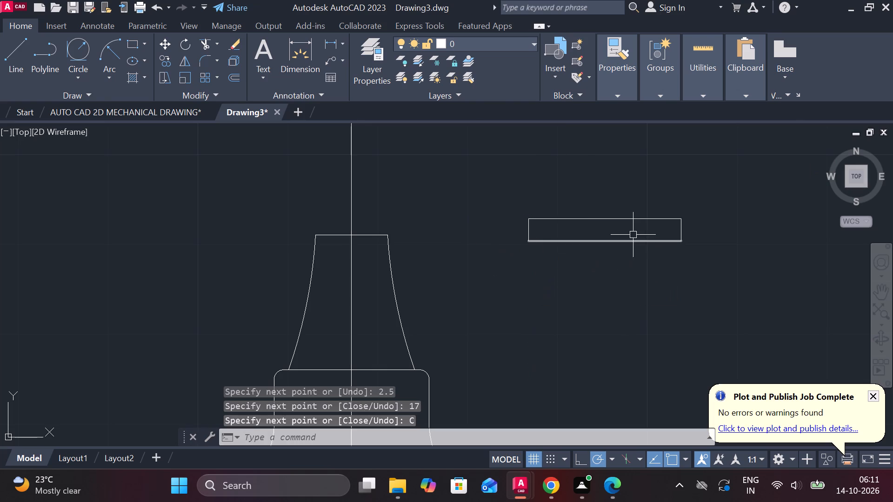
Draw a two-point circle of diameter 2.5 inside the rectangle, starting from the midpoint of its left side.
text(C)
key(space)
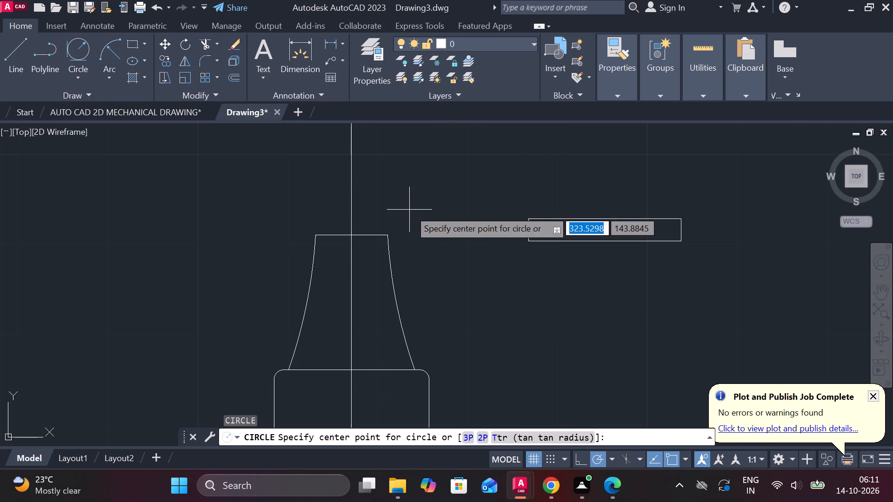
click(481, 435)
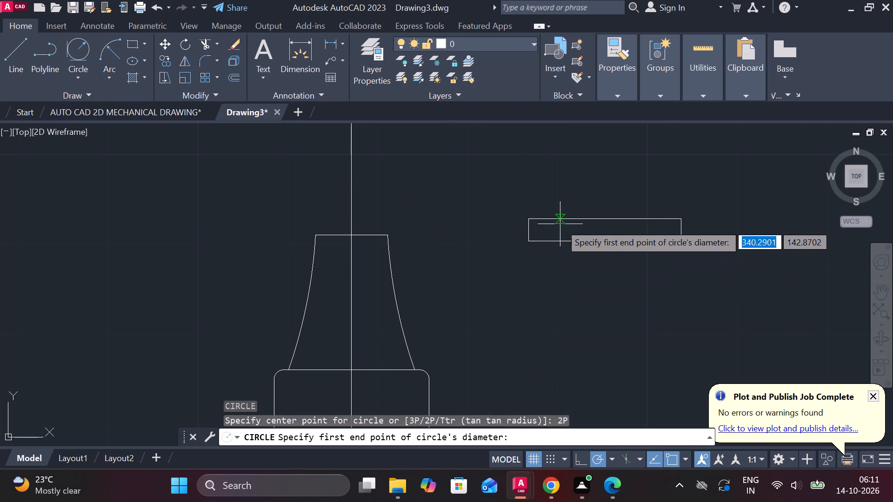
scroll(560, 221, up, 2)
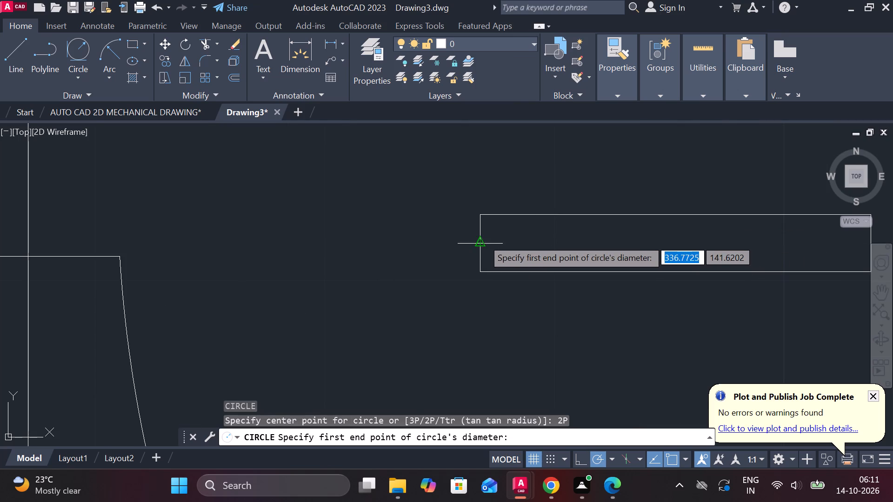
click(483, 239)
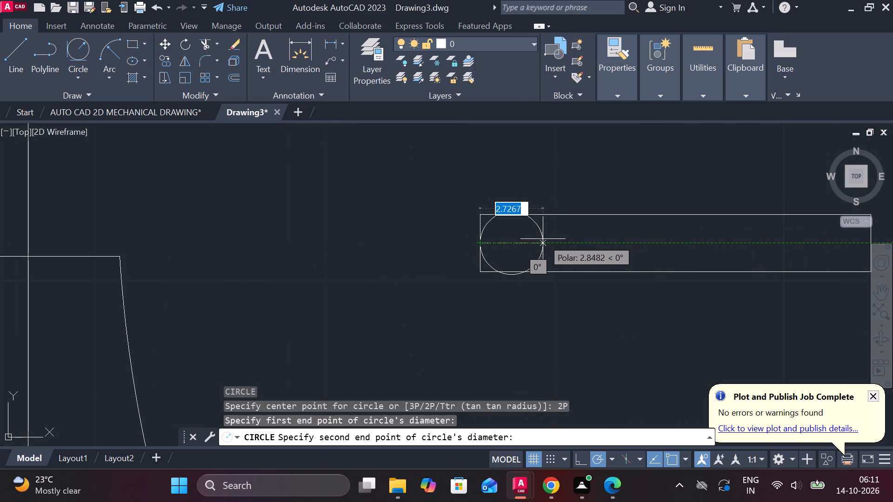
key(2)
key(period)
text(5)
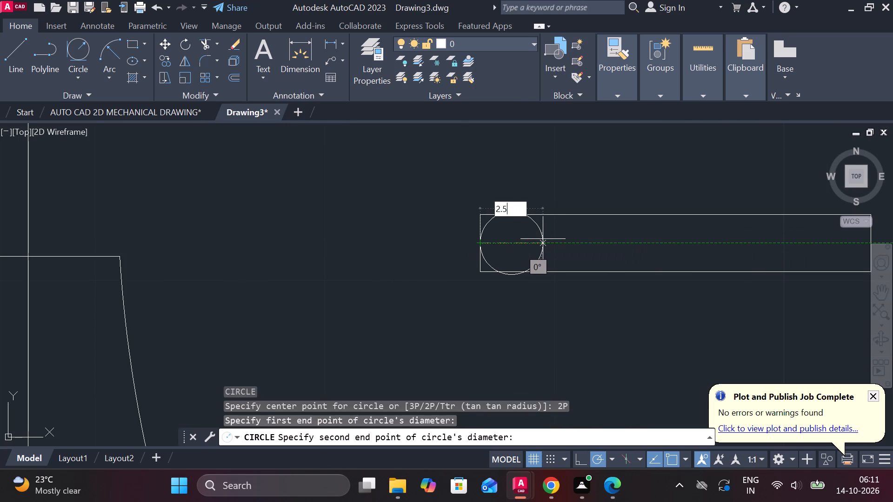
key(space)
Mirror the 2.5 diameter circle about the rectangle's vertical midline to its other end, keeping the original.
scroll(625, 260, down, 1)
middle_drag(625, 256, 564, 271)
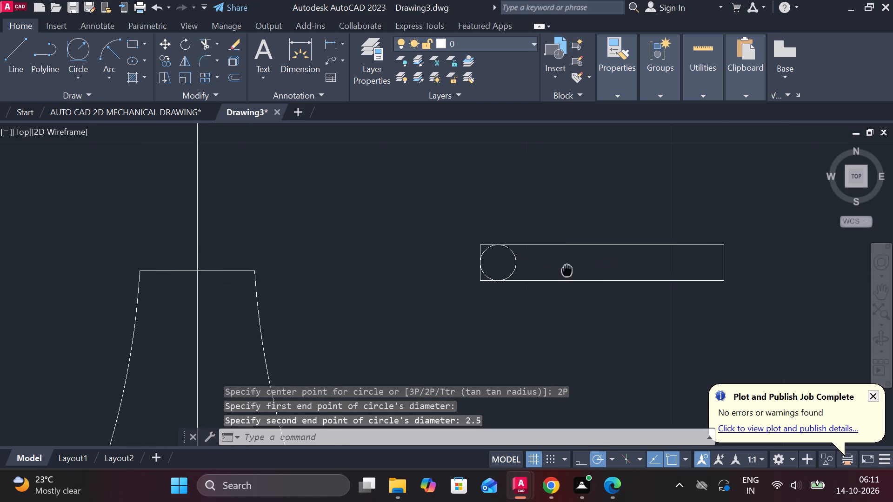
click(511, 264)
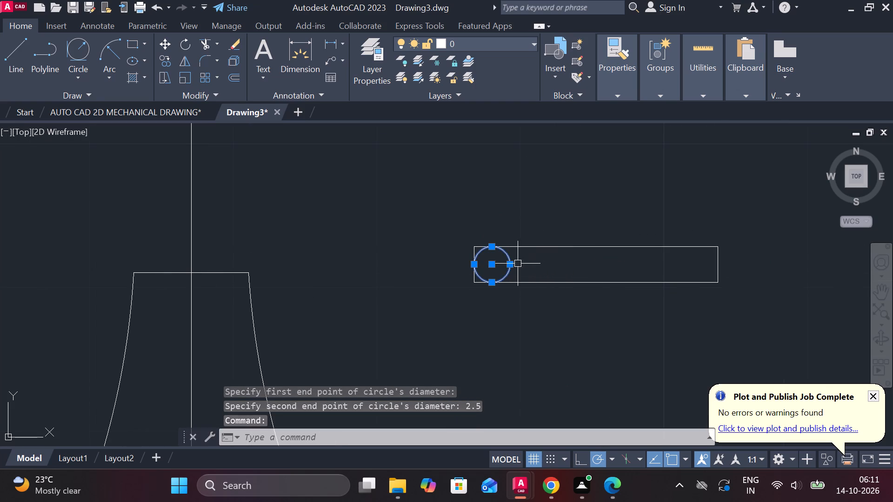
text(MI)
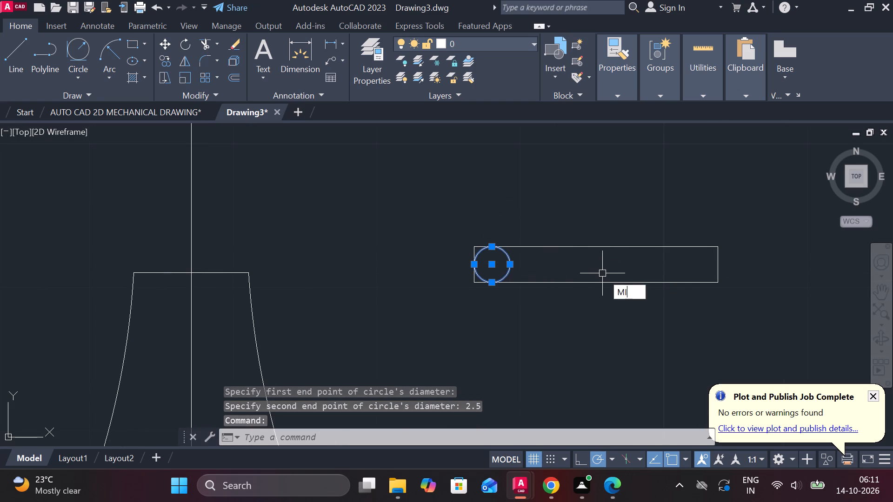
key(Return)
click(600, 278)
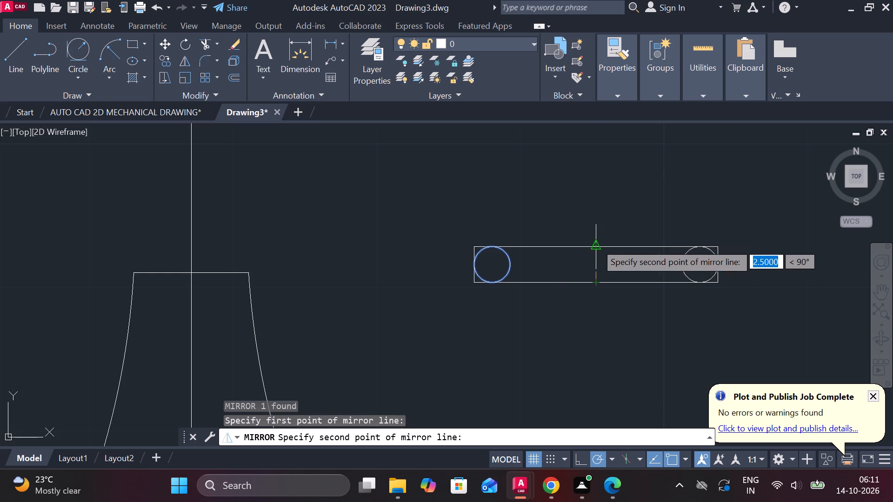
click(596, 243)
drag(635, 290, 595, 244)
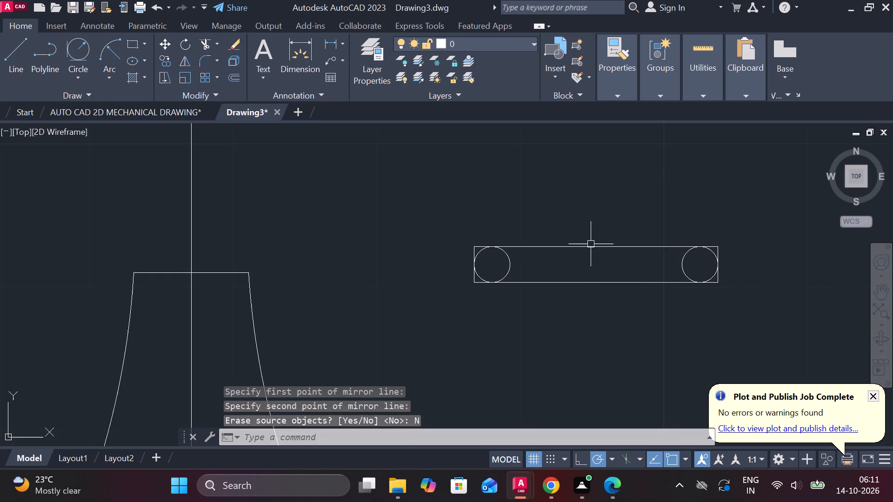
Trim away the inner halves of both circles inside the 17 by 2.5 rectangle.
text(TR)
key(space)
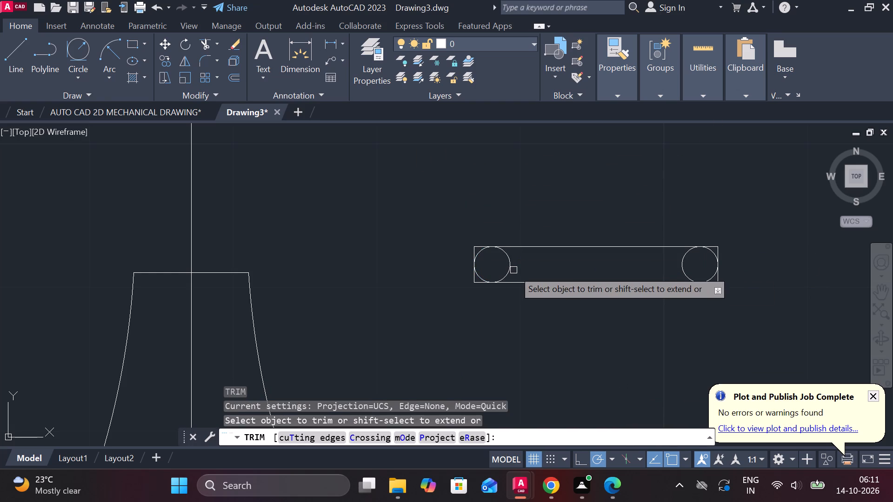
click(507, 259)
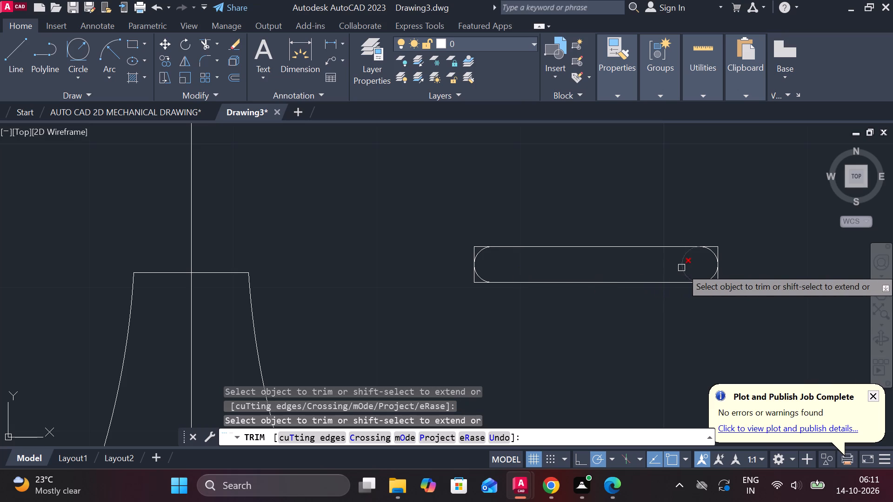
click(681, 268)
Trim the rectangle's short sides and corner overhangs outside the arcs, leaving a closed round-ended collar.
scroll(401, 250, up, 2)
click(593, 236)
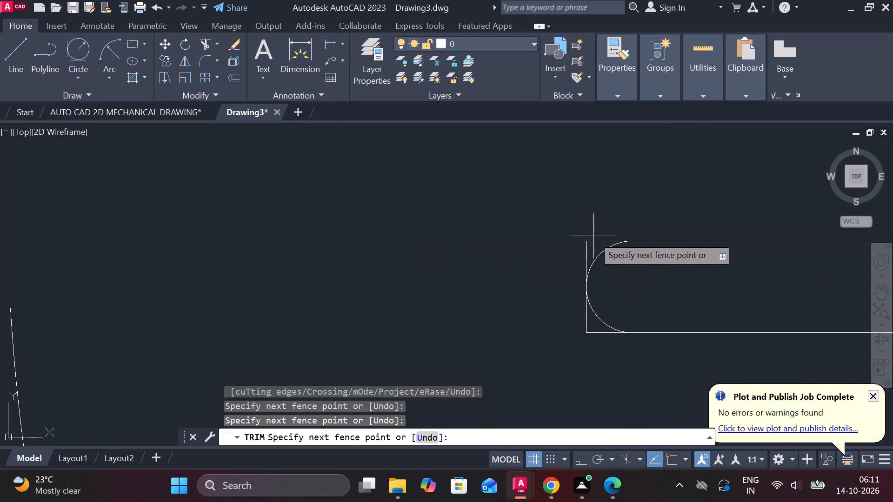
click(586, 251)
click(587, 317)
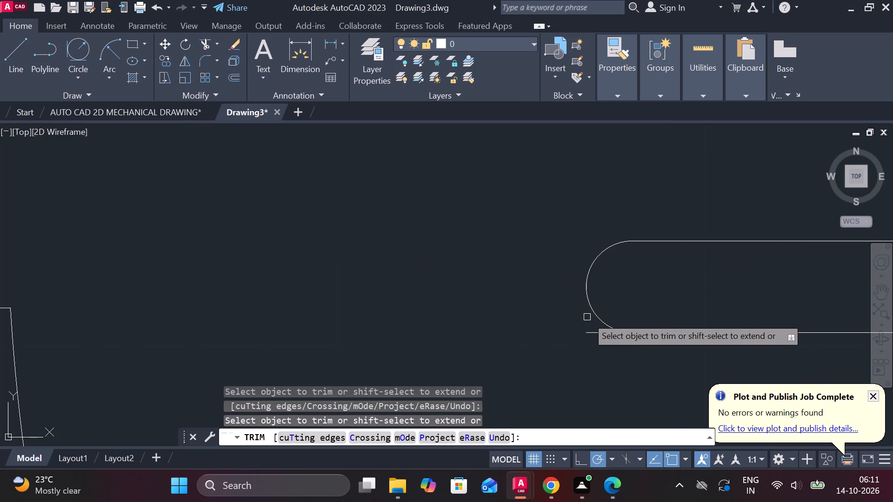
click(593, 330)
scroll(556, 315, down, 1)
middle_drag(517, 275, 251, 188)
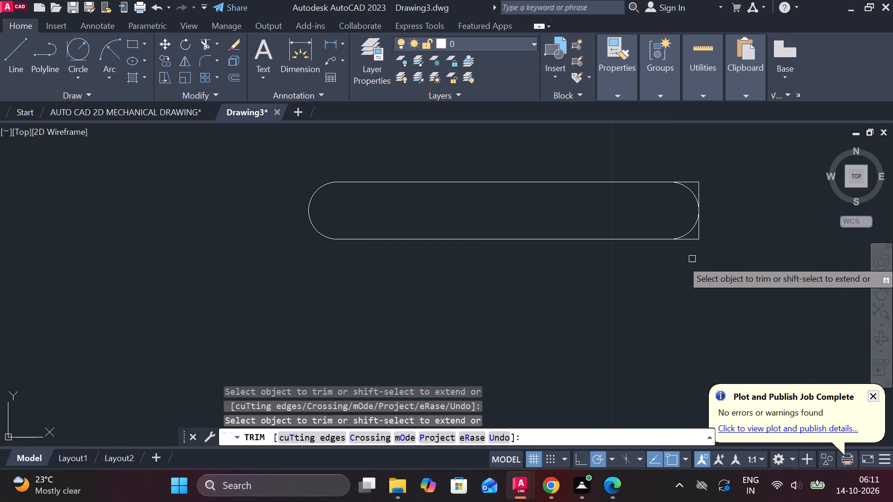
click(695, 241)
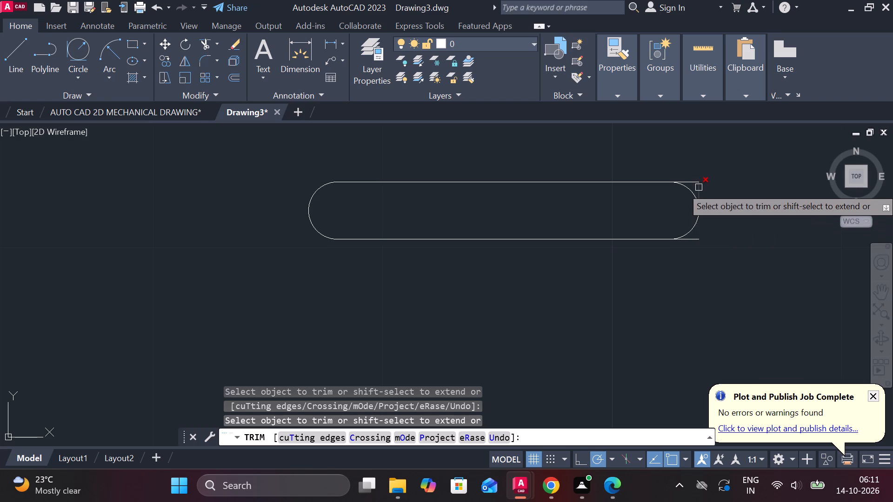
click(699, 187)
click(695, 182)
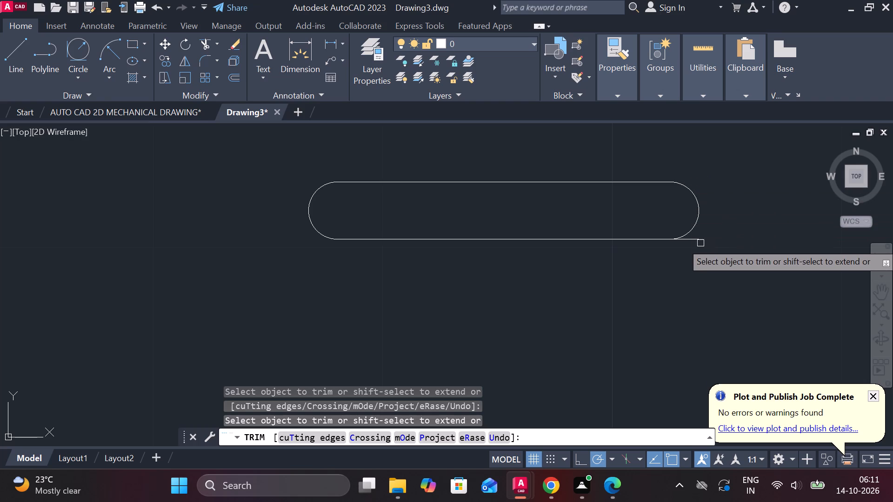
click(695, 240)
scroll(680, 271, down, 3)
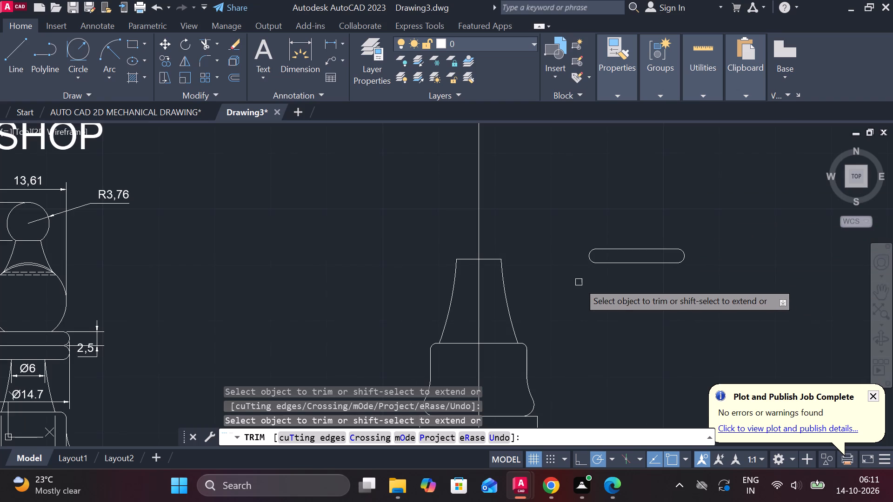
key(Escape)
Move the round-ended collar from its bottom edge's midpoint onto the midpoint of the neck's top edge.
middle_drag(525, 250, 547, 260)
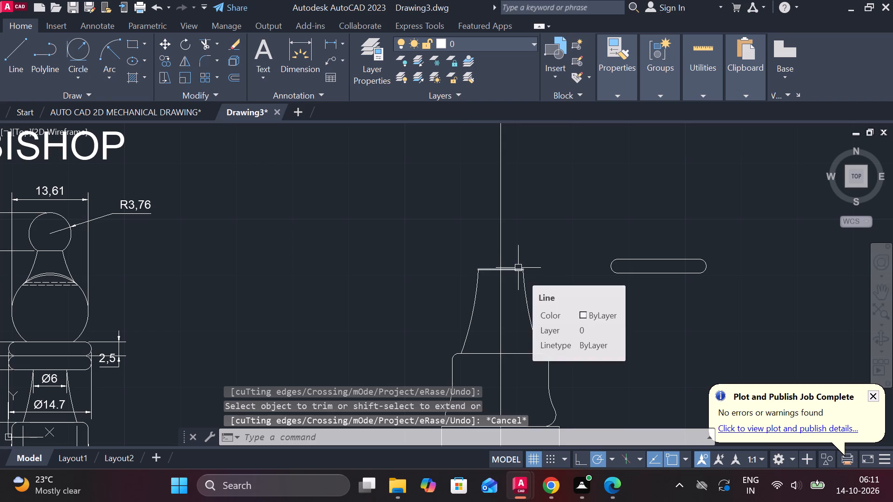
click(518, 268)
key(Escape)
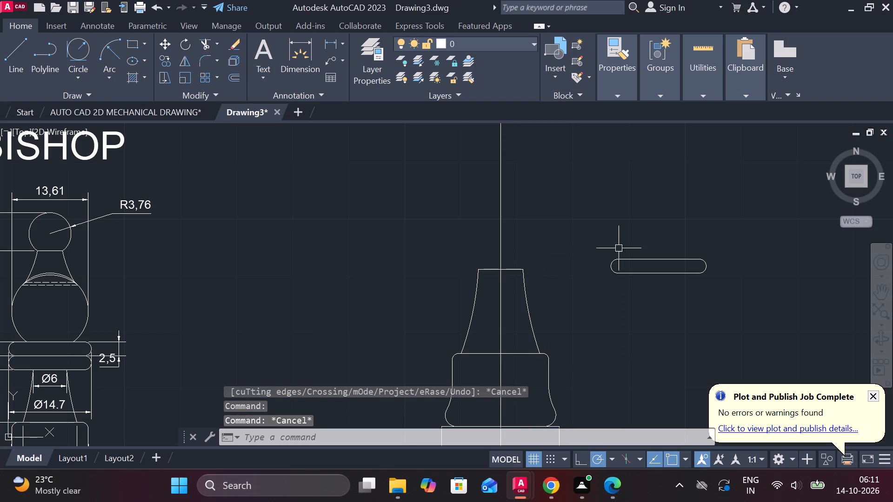
click(592, 241)
click(829, 308)
key(m)
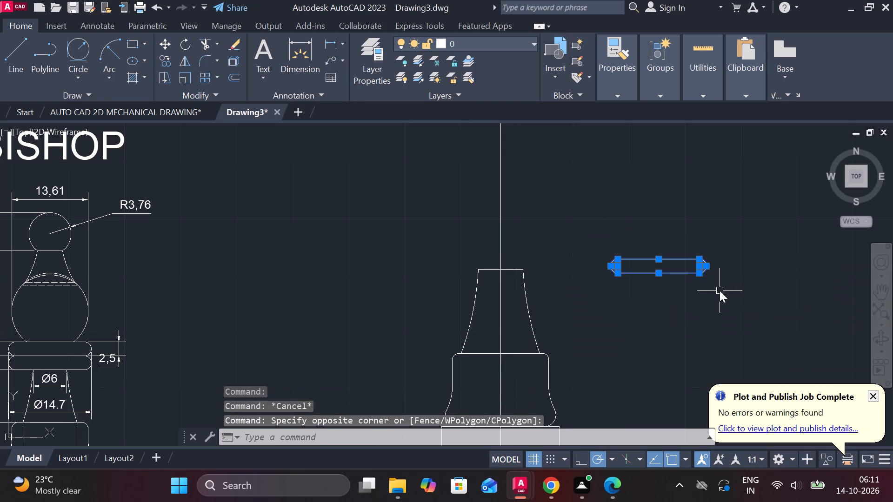
key(Return)
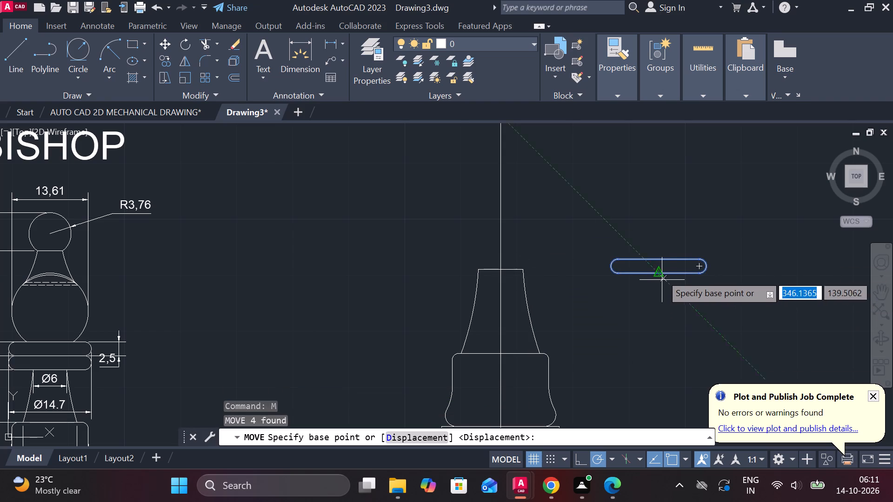
click(661, 274)
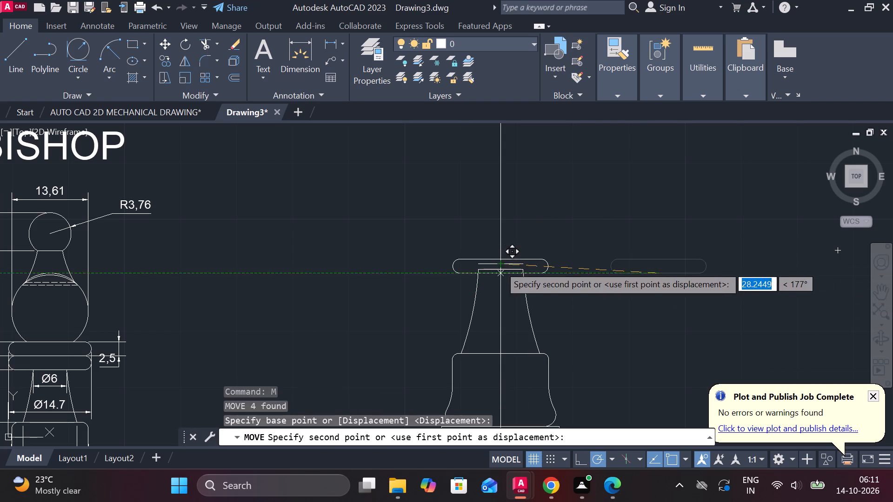
scroll(511, 267, up, 3)
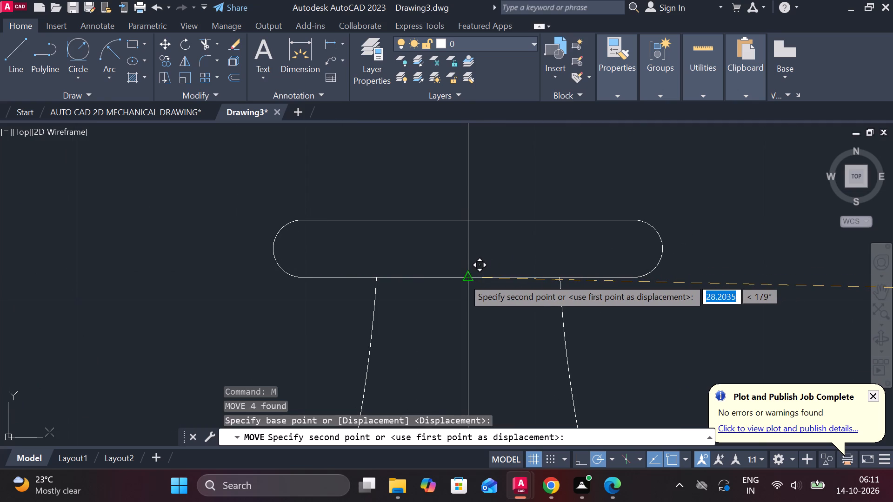
click(463, 278)
scroll(686, 246, down, 2)
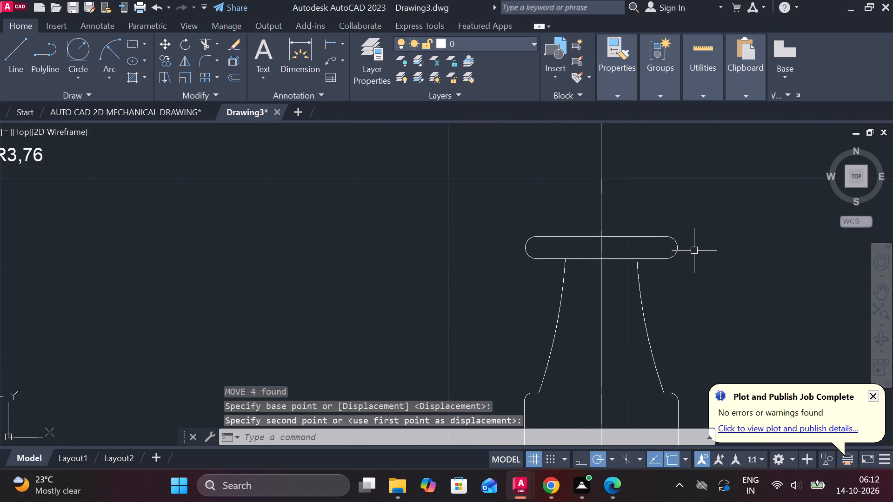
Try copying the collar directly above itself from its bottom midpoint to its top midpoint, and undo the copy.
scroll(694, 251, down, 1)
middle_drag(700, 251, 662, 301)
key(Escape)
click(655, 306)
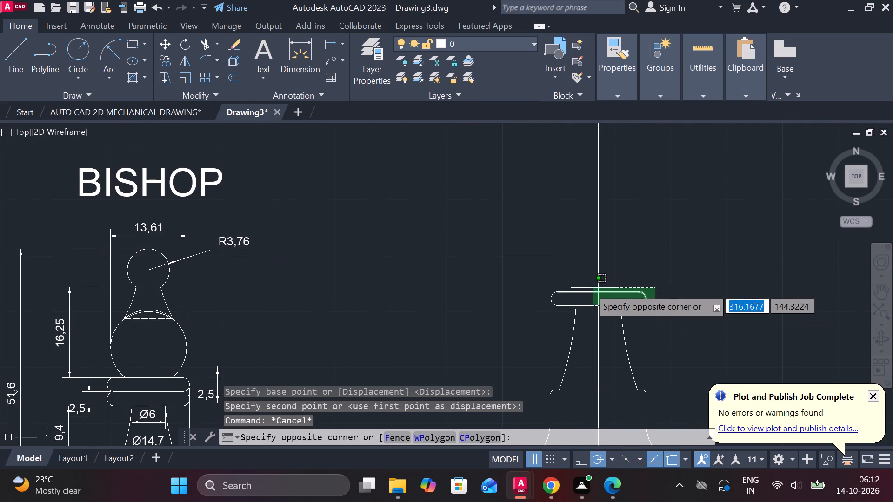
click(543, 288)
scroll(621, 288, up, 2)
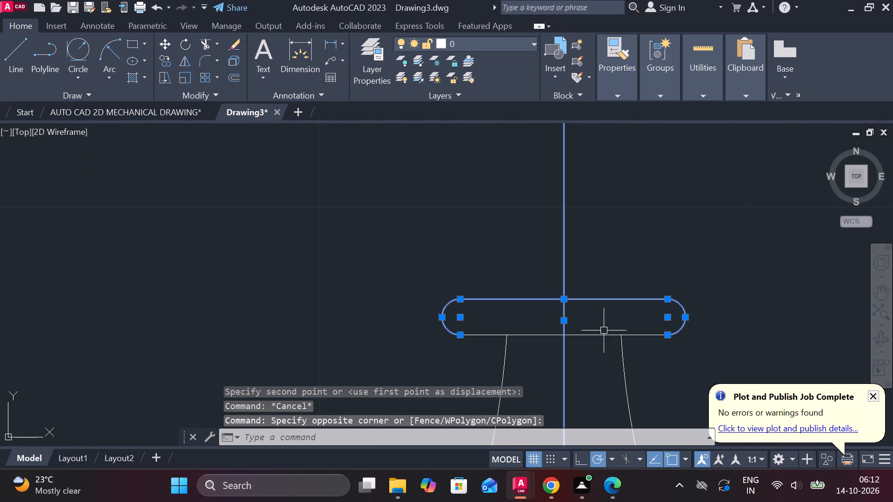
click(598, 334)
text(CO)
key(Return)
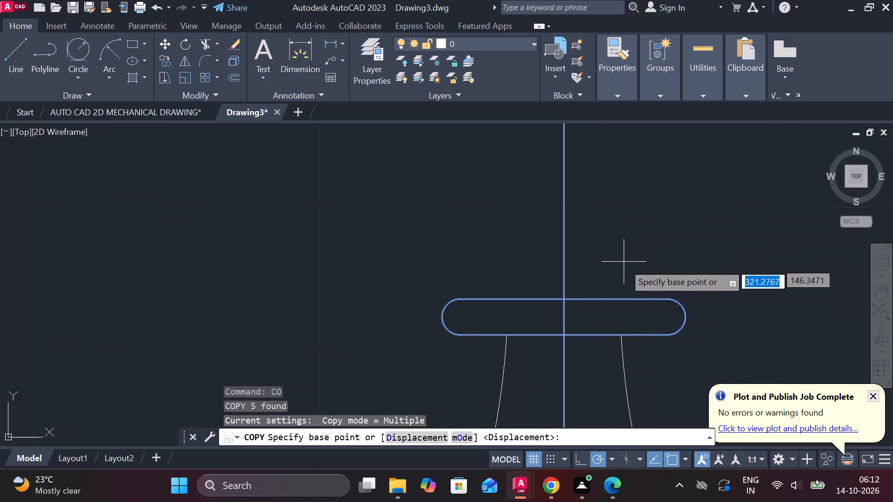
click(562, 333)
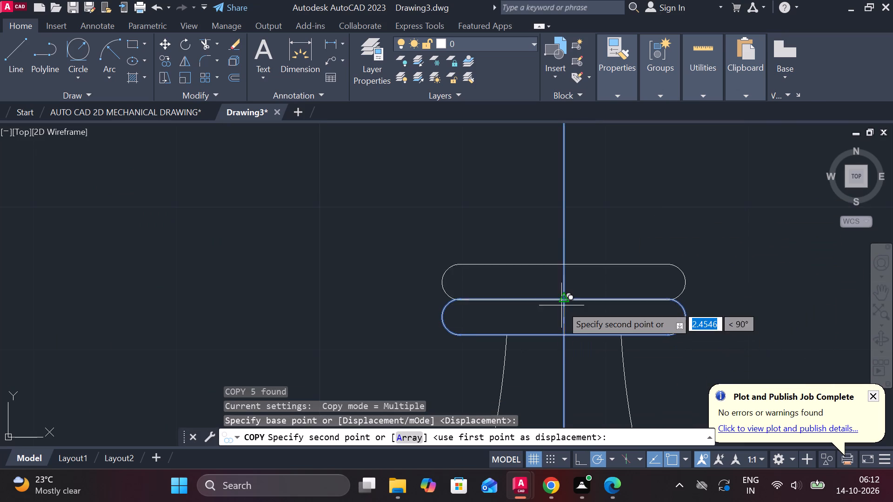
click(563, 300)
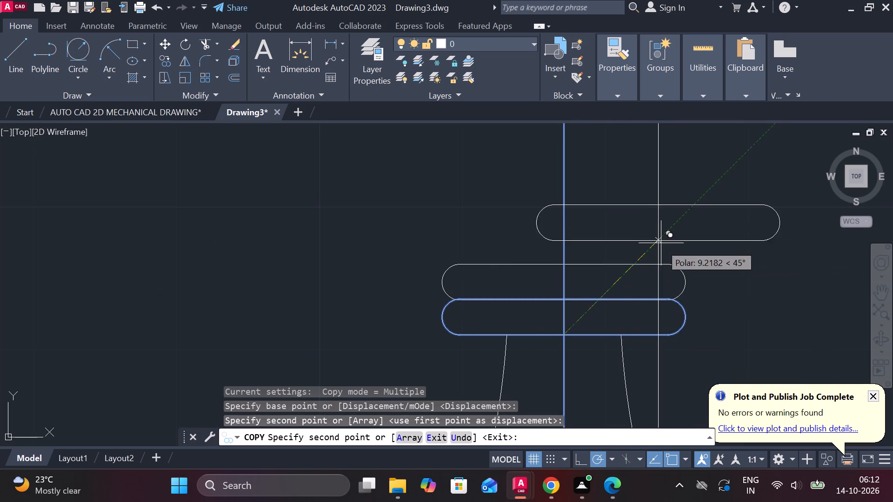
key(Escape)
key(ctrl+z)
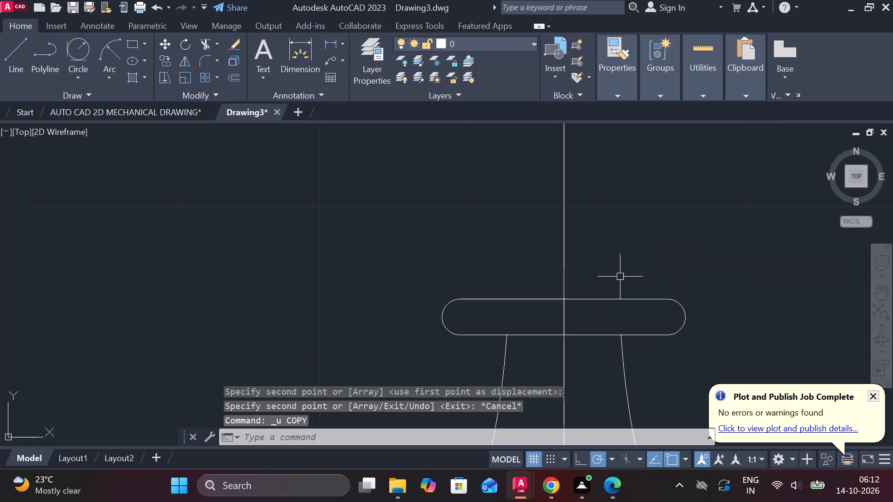
Erase the collar's bottom straight line that overlaps the neck's top edge.
scroll(616, 291, up, 1)
click(601, 361)
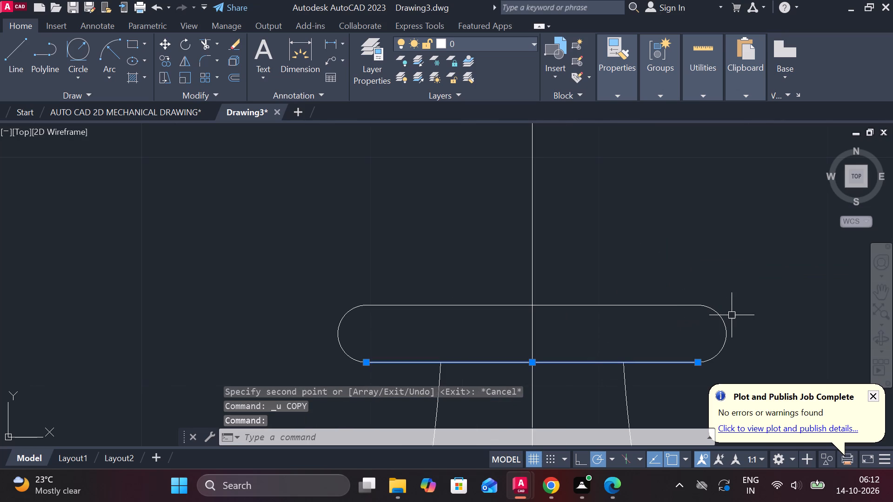
key(e)
key(space)
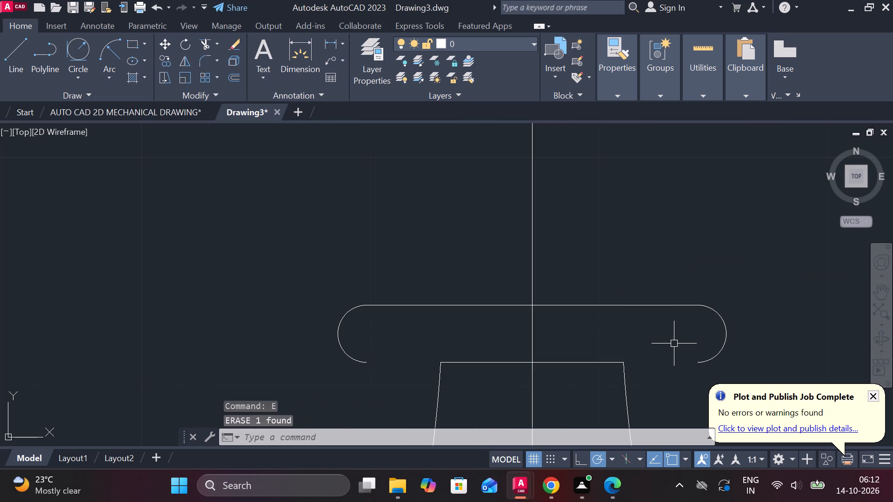
Extend the neck's top edge at both ends to meet the collar's end arcs.
text(EX)
key(space)
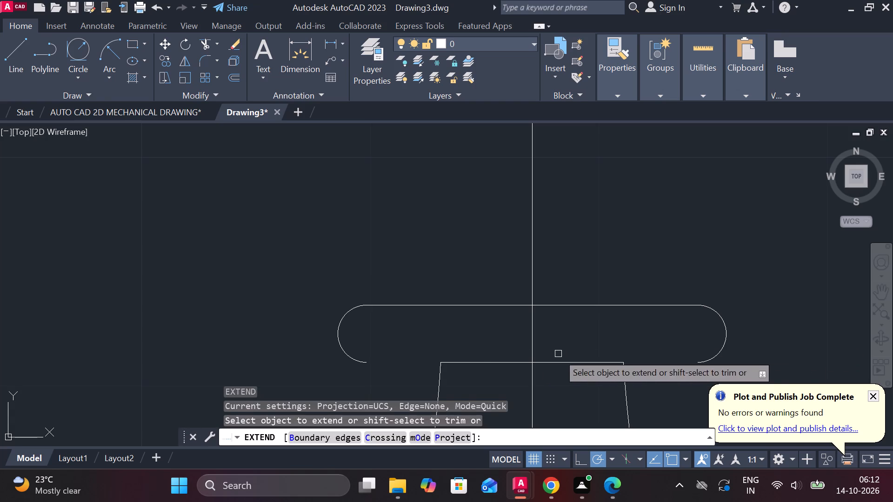
click(473, 361)
click(586, 364)
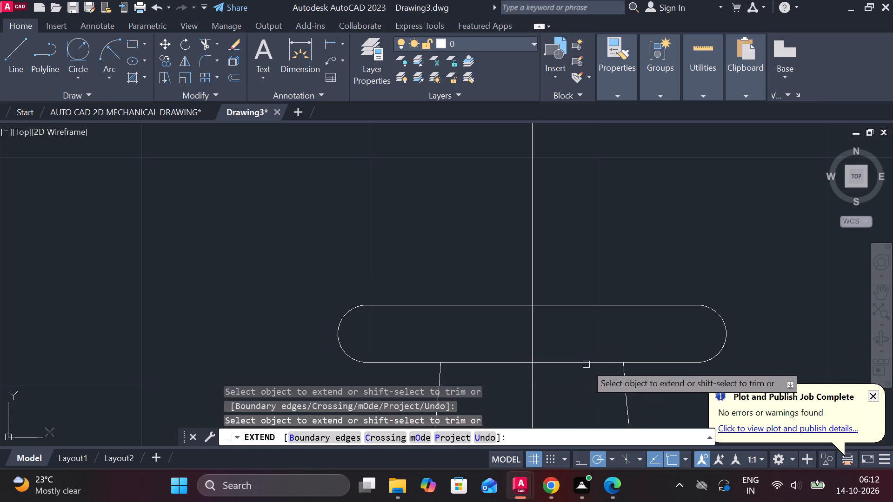
key(Escape)
Join the collar's top line, bottom line and two end arcs into a single polyline.
click(713, 376)
drag(697, 357, 690, 344)
click(650, 277)
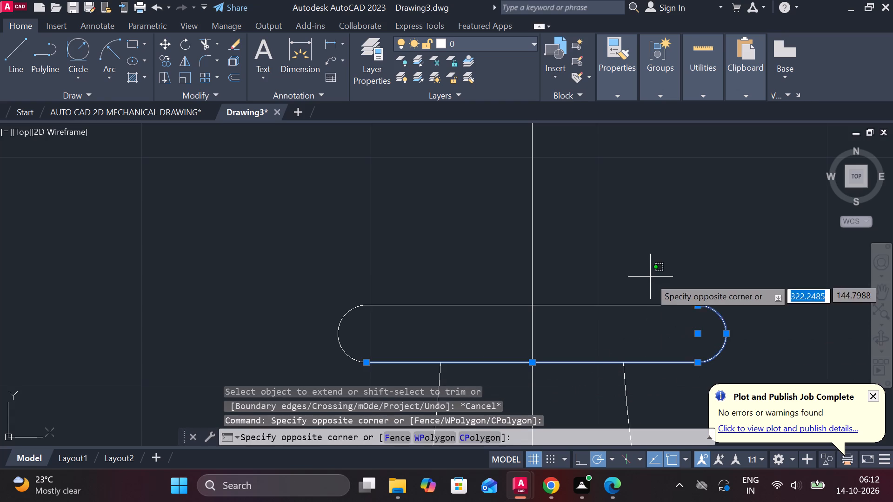
click(646, 299)
click(645, 302)
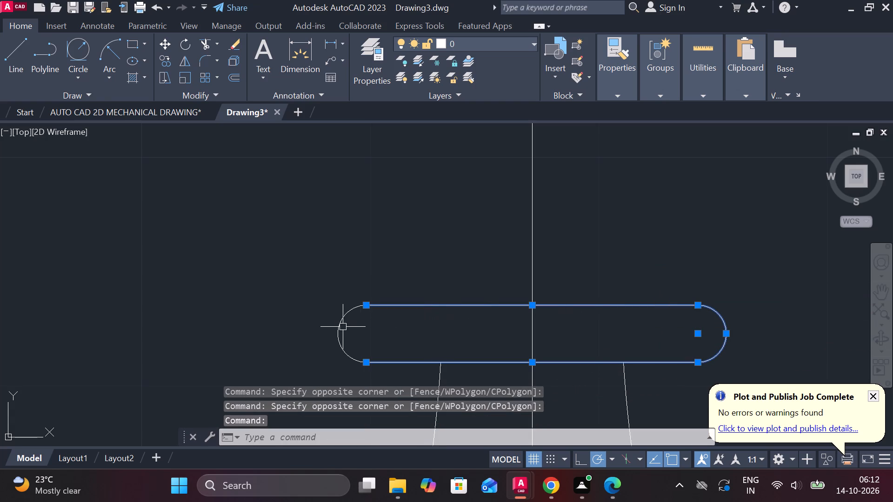
click(340, 326)
key(j)
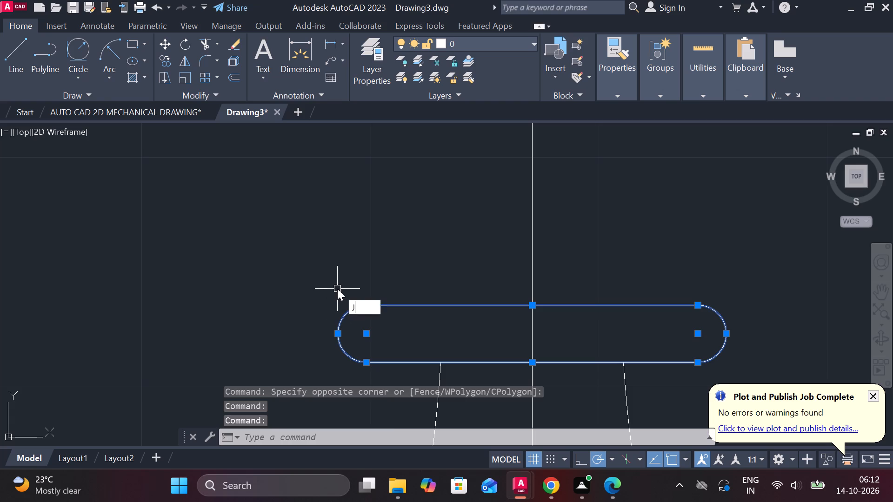
key(Return)
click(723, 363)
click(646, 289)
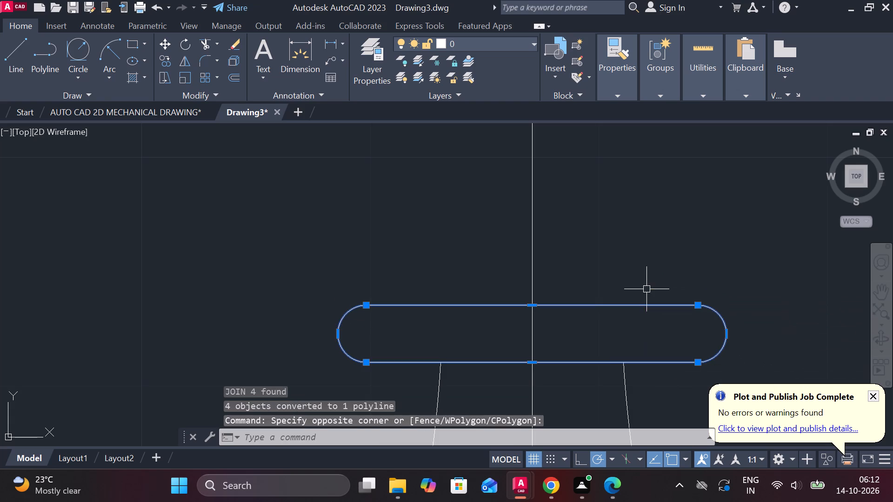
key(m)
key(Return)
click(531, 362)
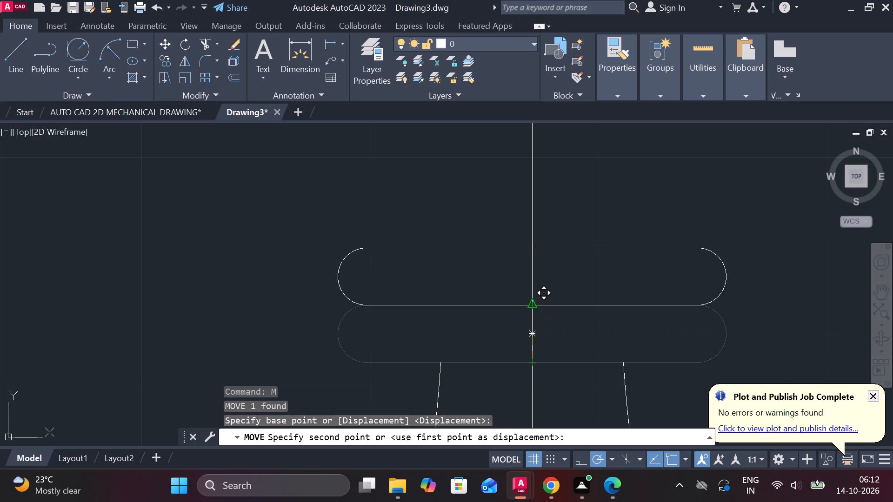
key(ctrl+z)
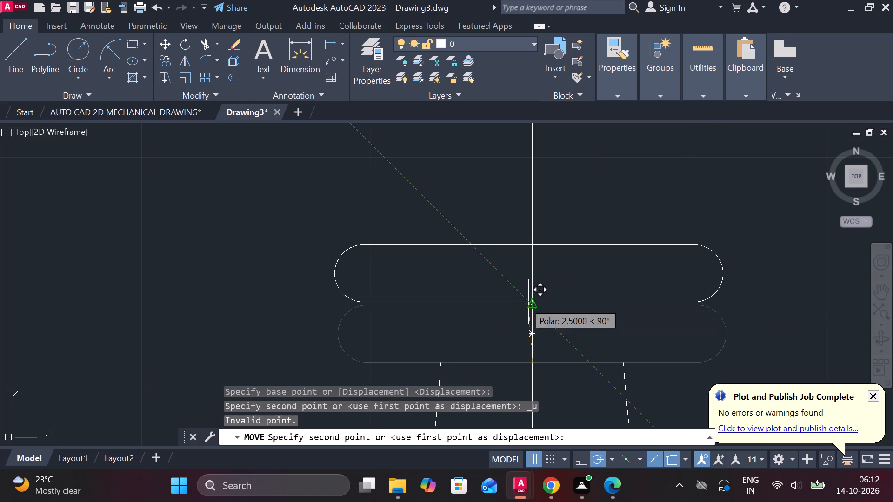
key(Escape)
Copy the collar polyline directly above itself, from its bottom-line midpoint to its top-line midpoint.
click(680, 367)
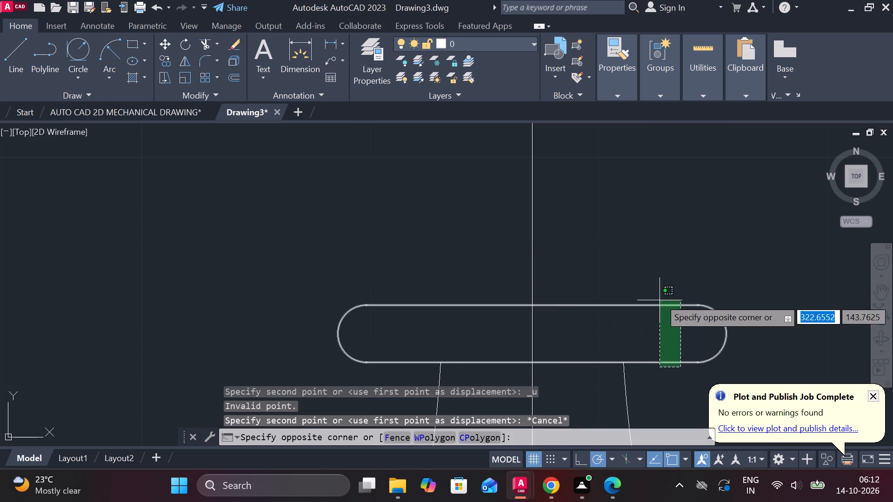
click(659, 294)
key(v)
key(BackSpace)
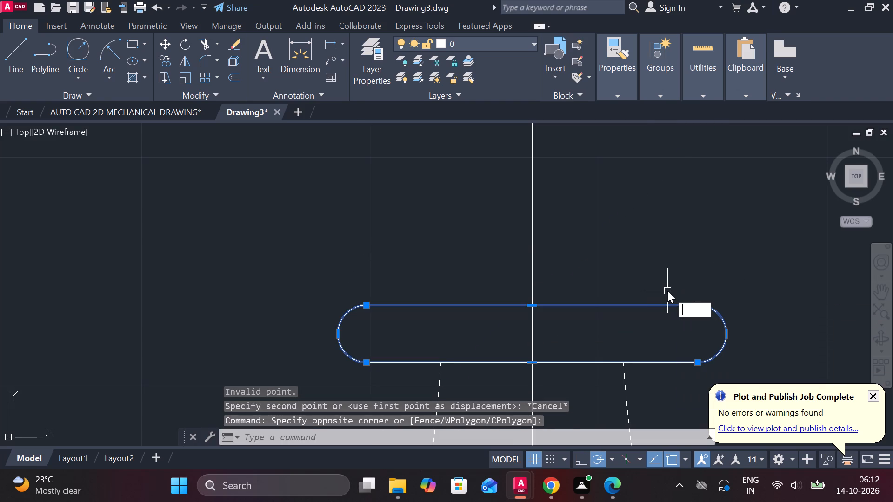
text(CO)
key(Return)
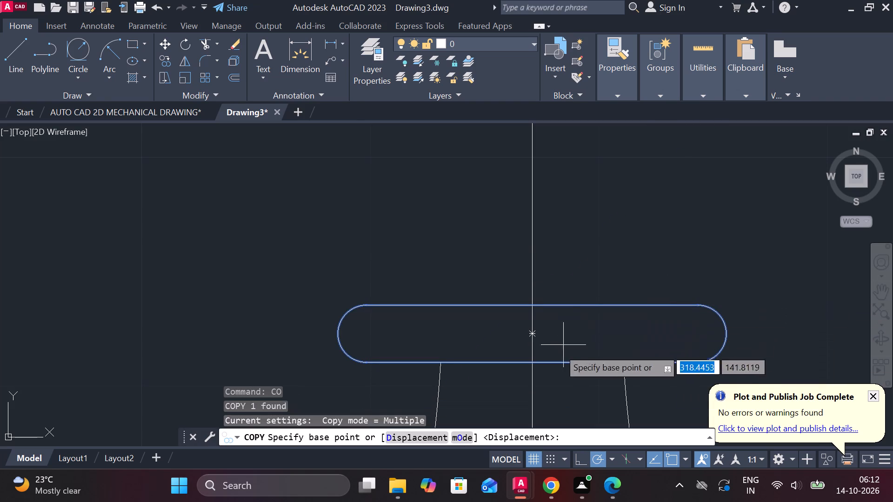
click(529, 362)
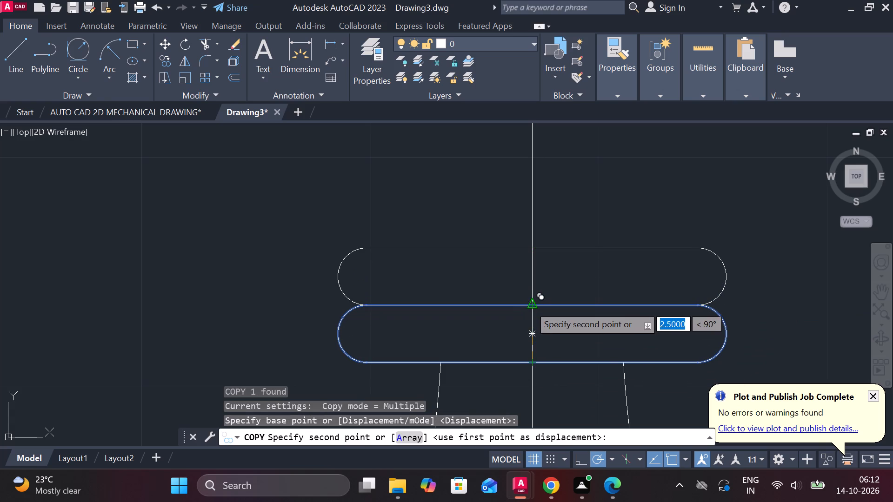
click(529, 305)
key(Escape)
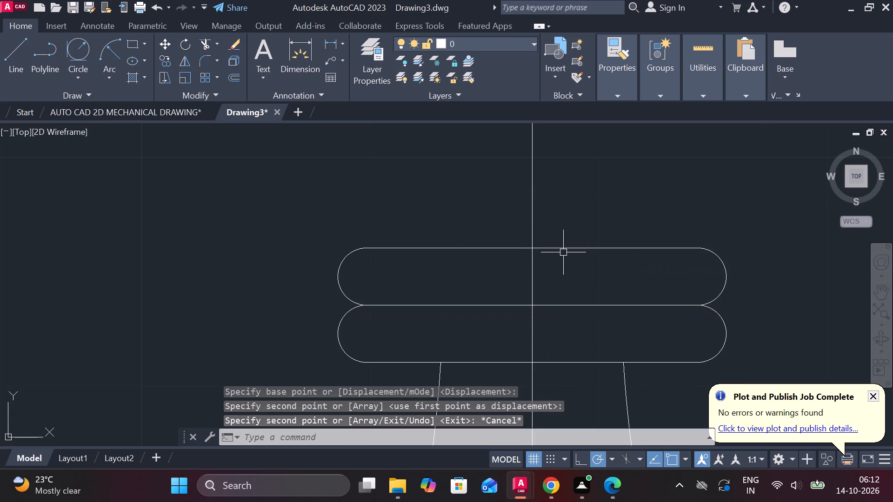
Explode the upper collar polyline into separate lines and arcs.
scroll(584, 255, down, 2)
scroll(620, 239, down, 2)
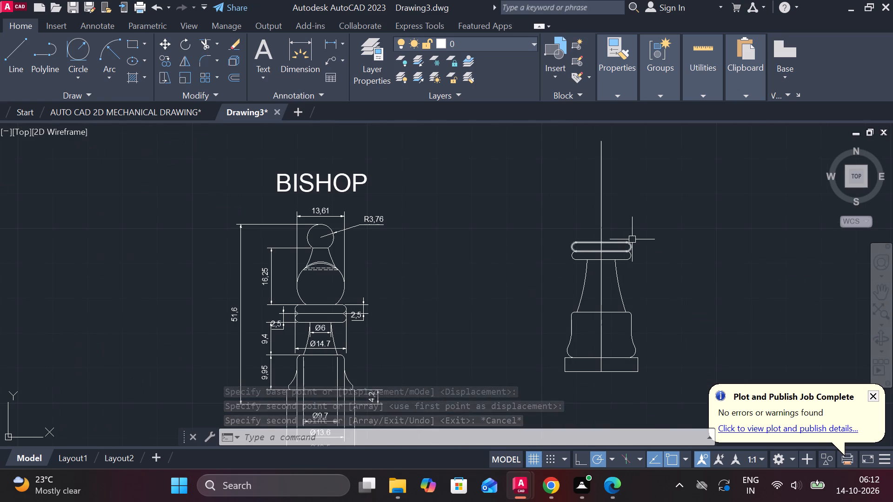
scroll(659, 239, up, 1)
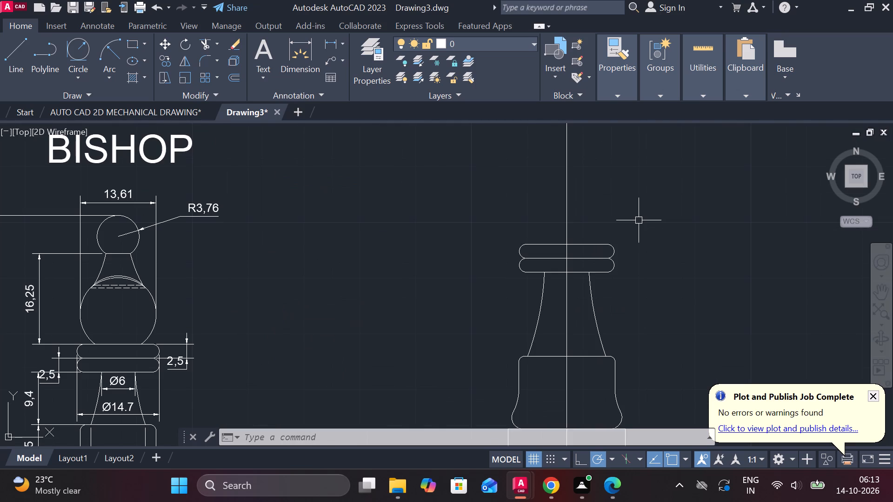
middle_drag(612, 195, 587, 301)
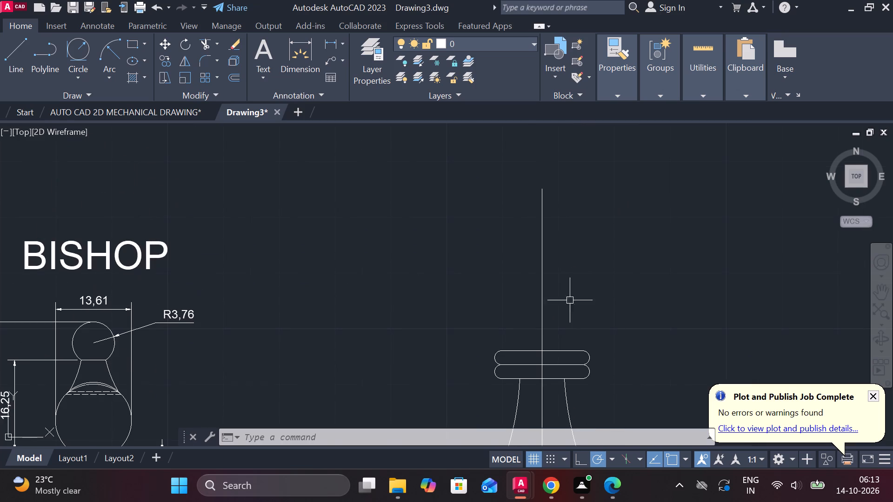
scroll(565, 302, up, 1)
middle_drag(565, 302, 525, 223)
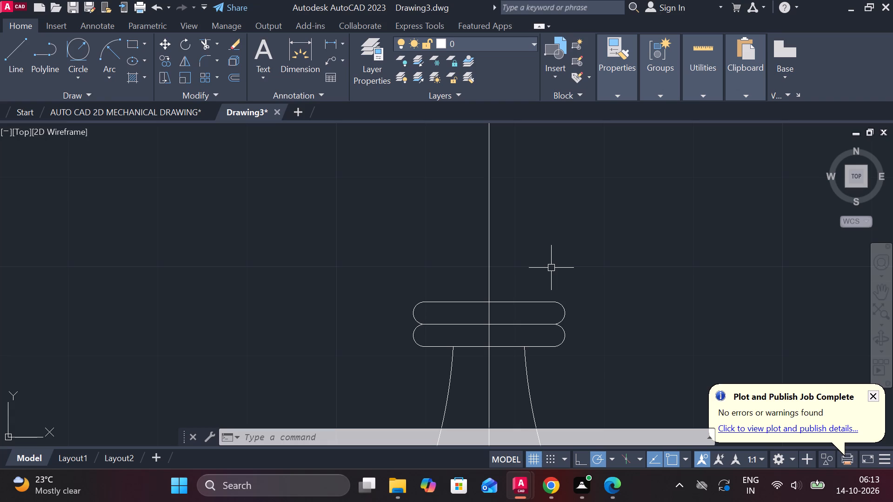
double_click(509, 304)
text(EX)
key(Escape)
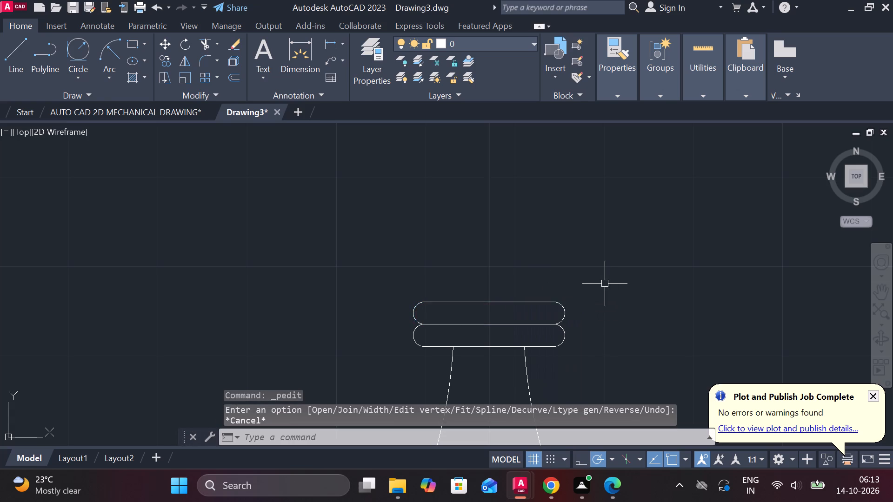
click(536, 302)
text(EX)
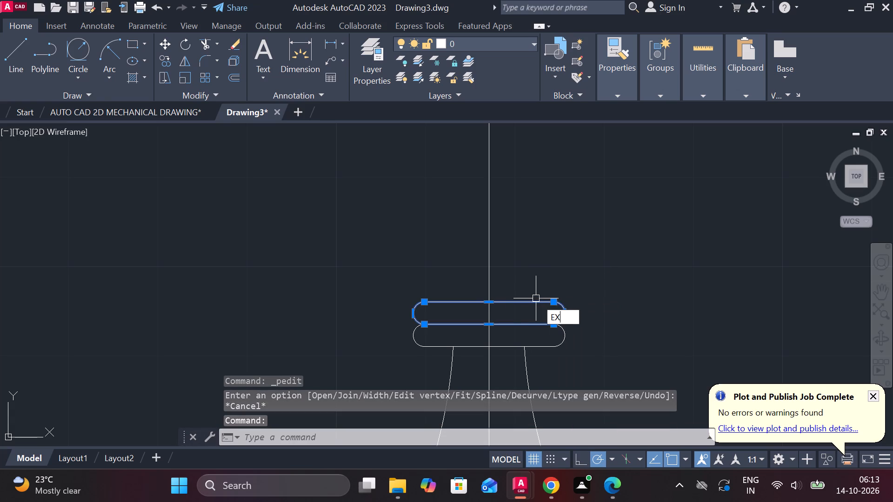
click(566, 338)
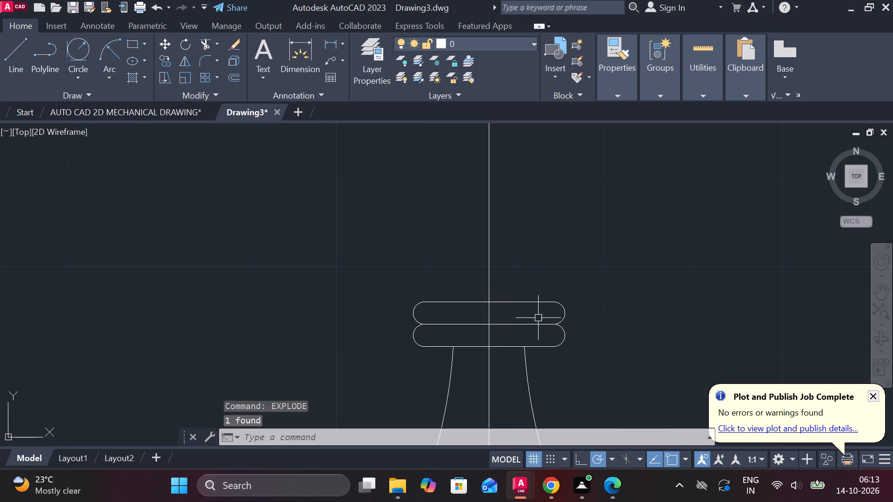
Offset the upper collar's top line upward by 1.
click(515, 300)
key(o)
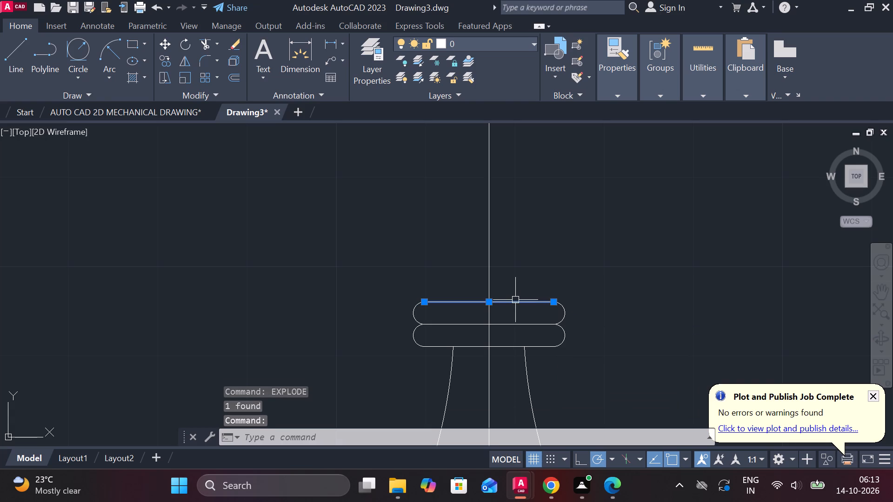
key(Return)
key(Return)
key(1)
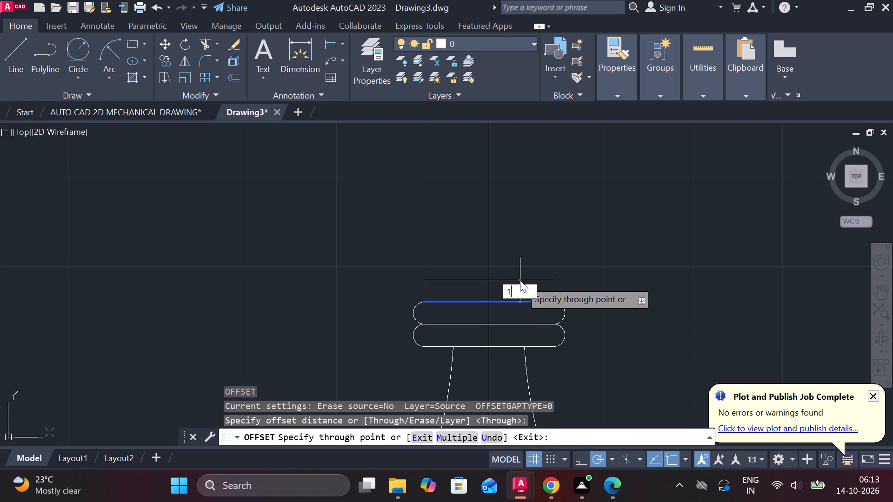
key(space)
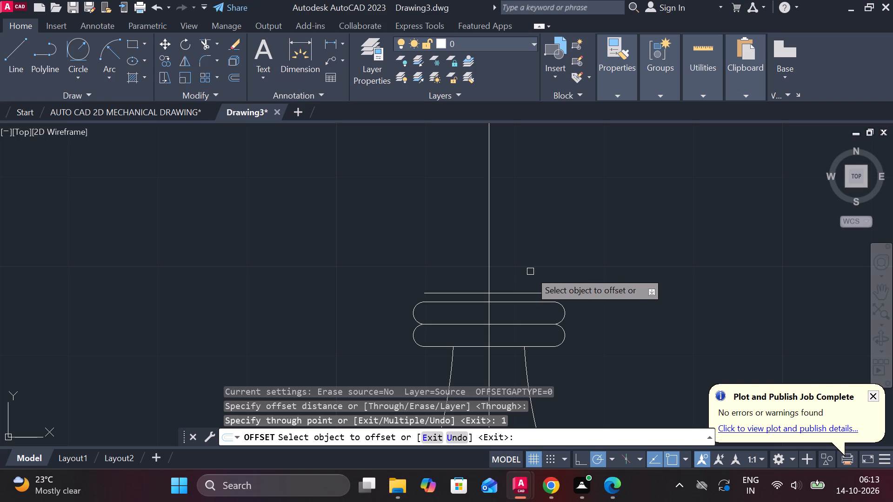
middle_drag(569, 259, 503, 259)
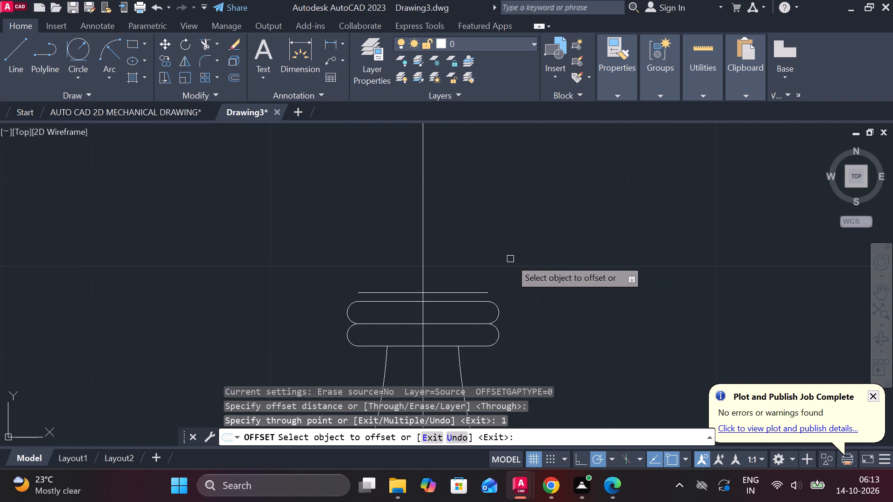
key(Escape)
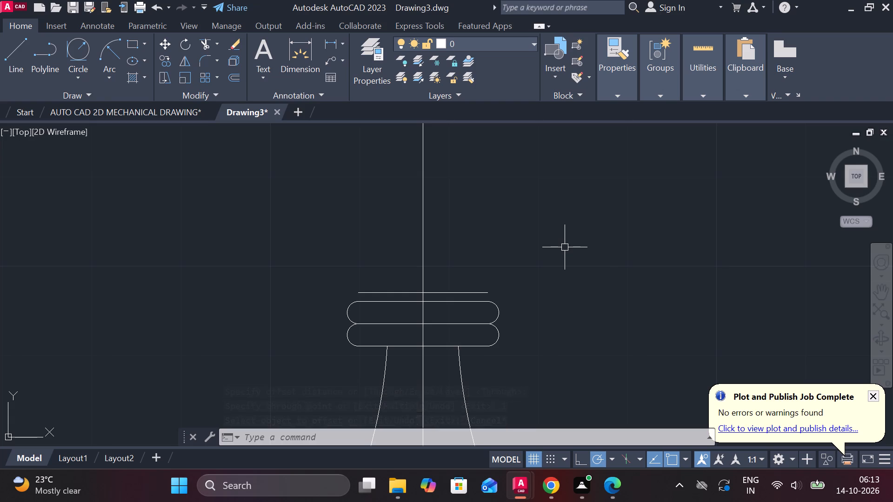
Draw a closed 13.5 by 3.5 rectangle from lines in the empty space to the right of the second piece.
key(l)
key(Return)
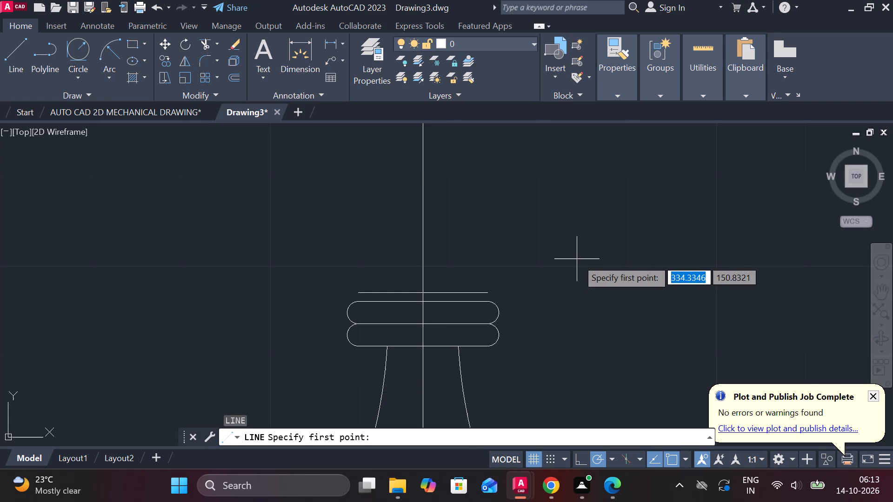
click(577, 259)
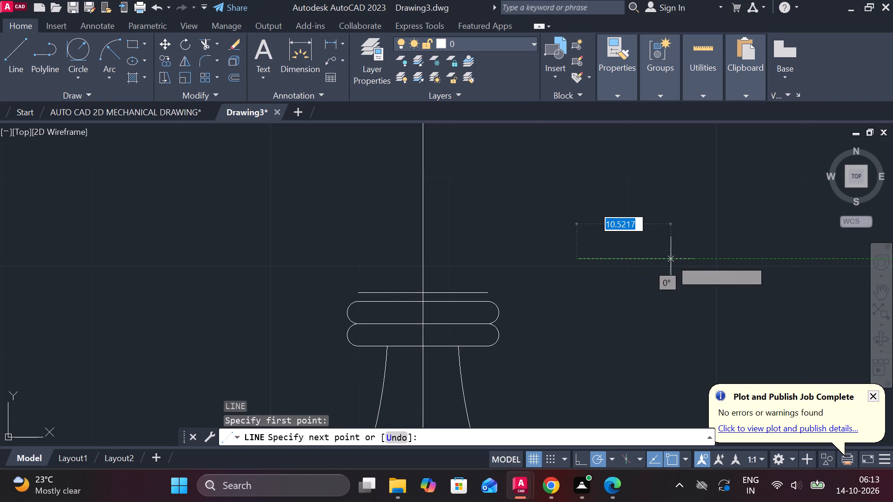
text(13.)
key(5)
key(space)
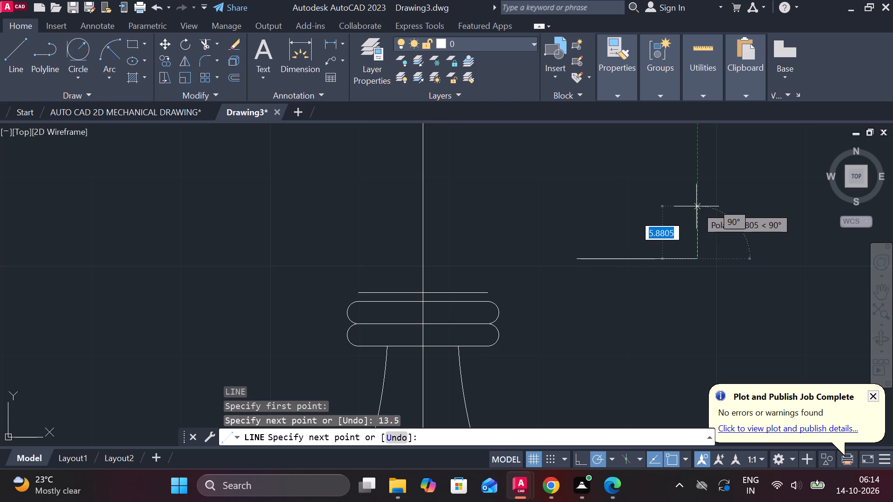
text(3.5)
key(space)
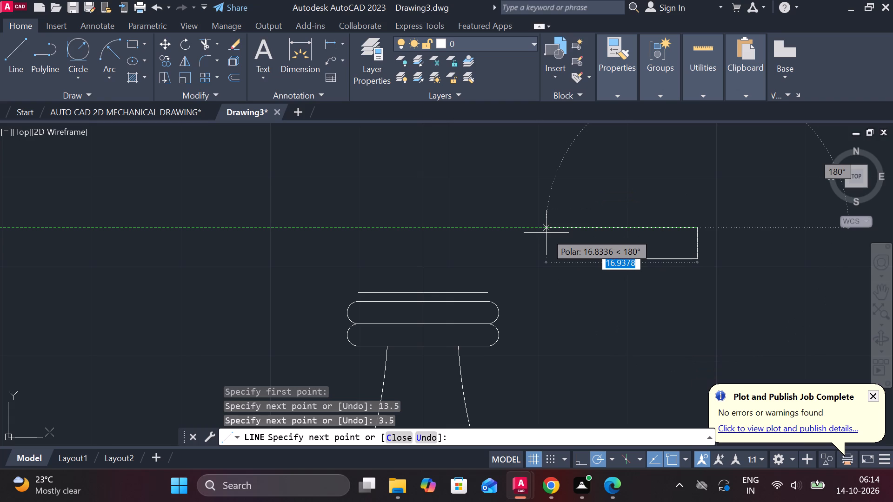
text(13.)
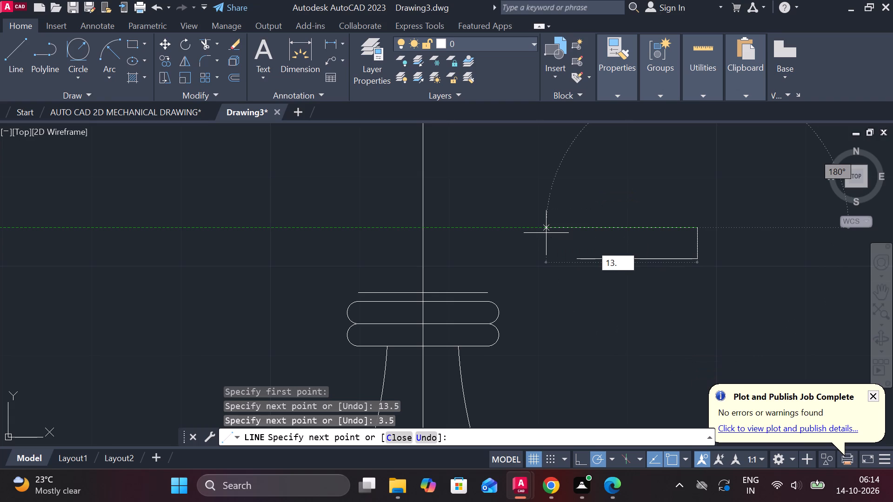
key(5)
key(space)
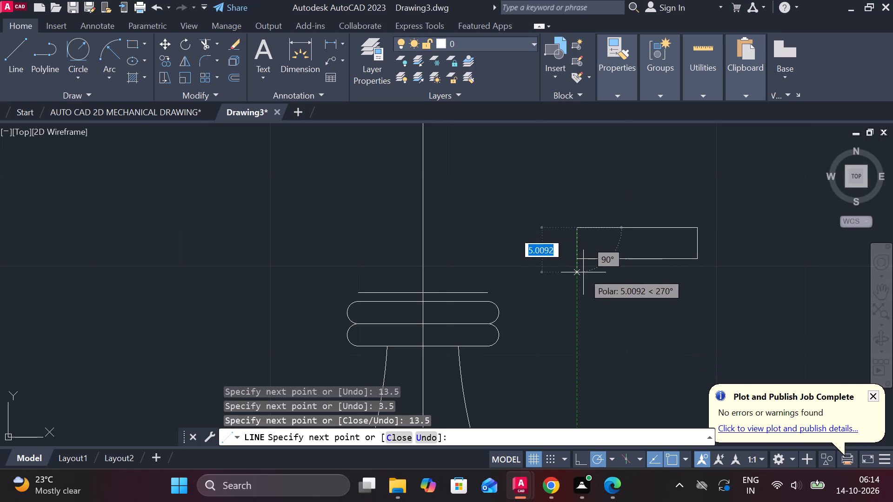
text(C)
key(space)
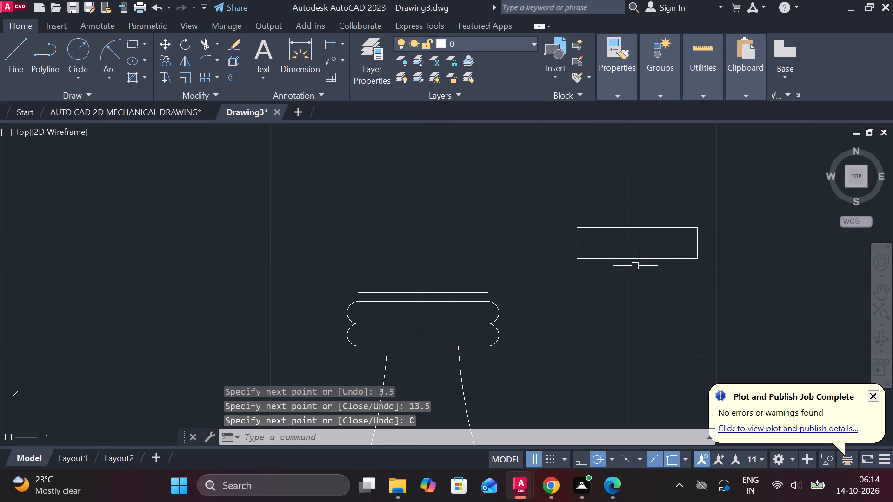
Draw a two-point circle of diameter 3.5 inside the rectangle, starting at the midpoint of its left side.
text(C)
key(space)
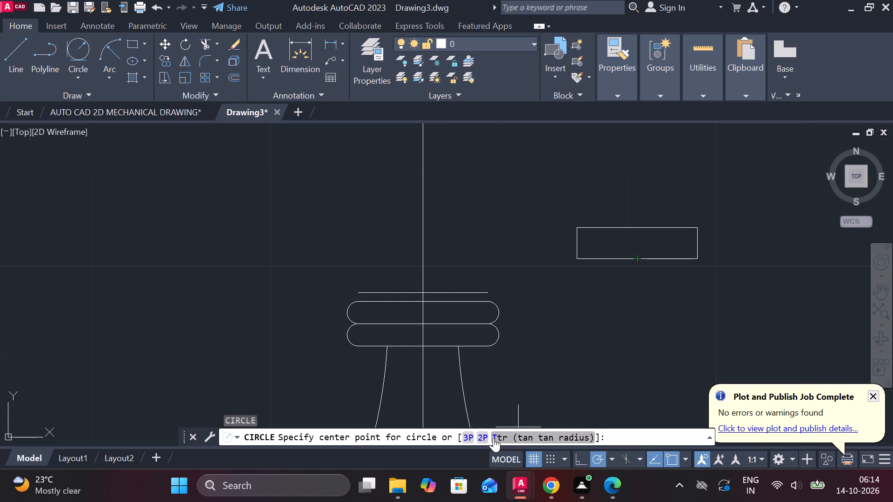
click(486, 436)
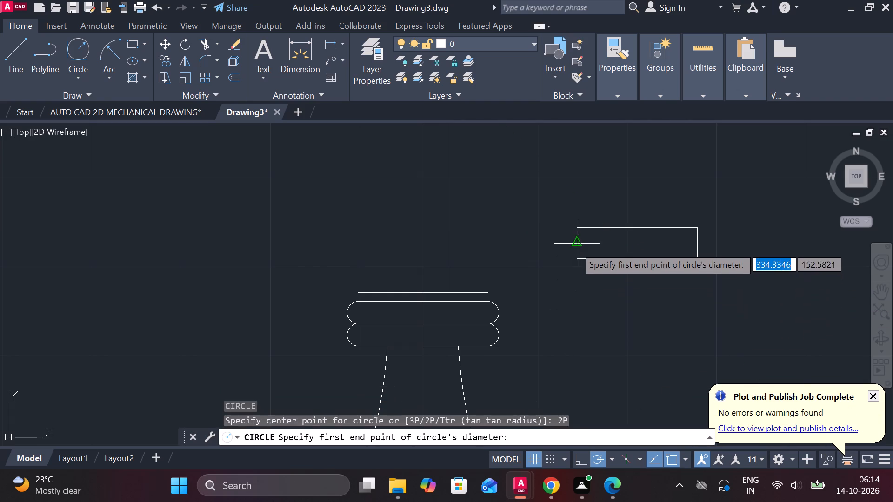
click(574, 246)
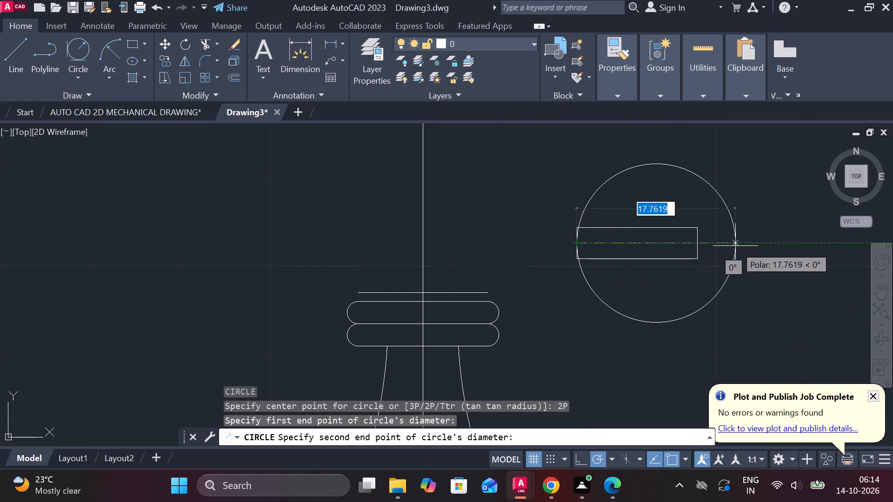
text(3.5)
key(space)
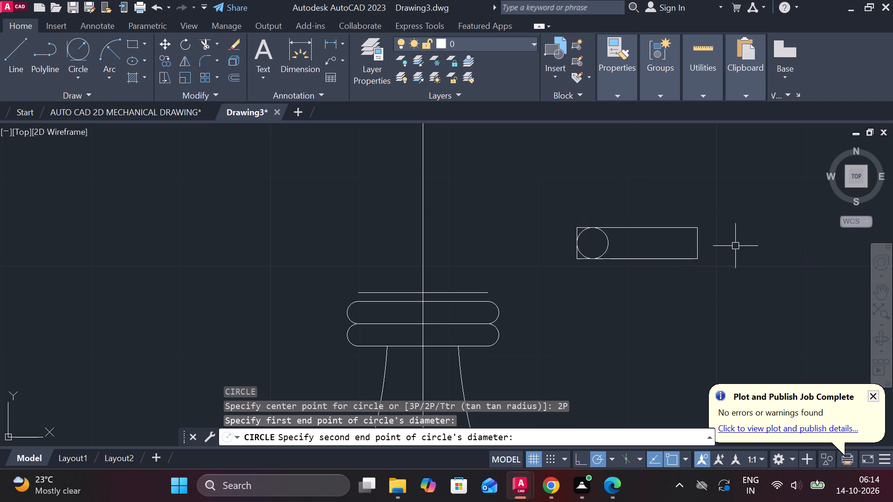
Mirror the circle about the rectangle's vertical midline to its other end, keeping the source circle.
click(609, 241)
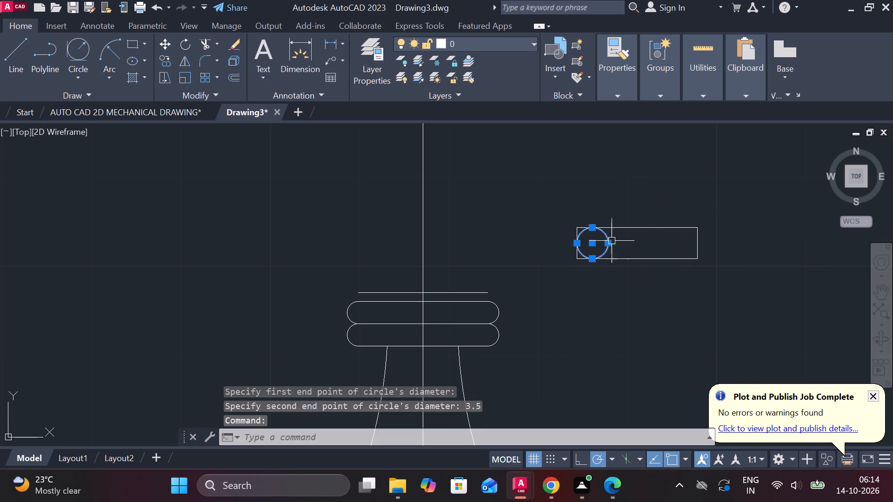
text(MI)
key(Return)
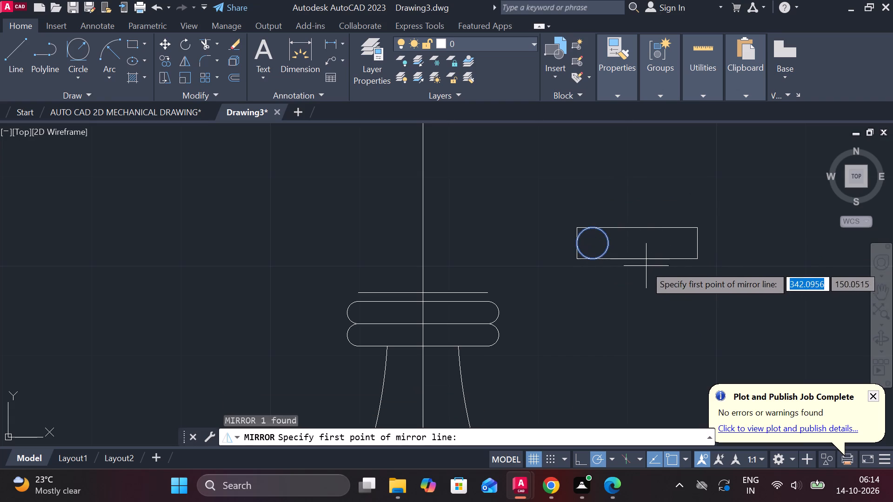
click(643, 264)
click(647, 191)
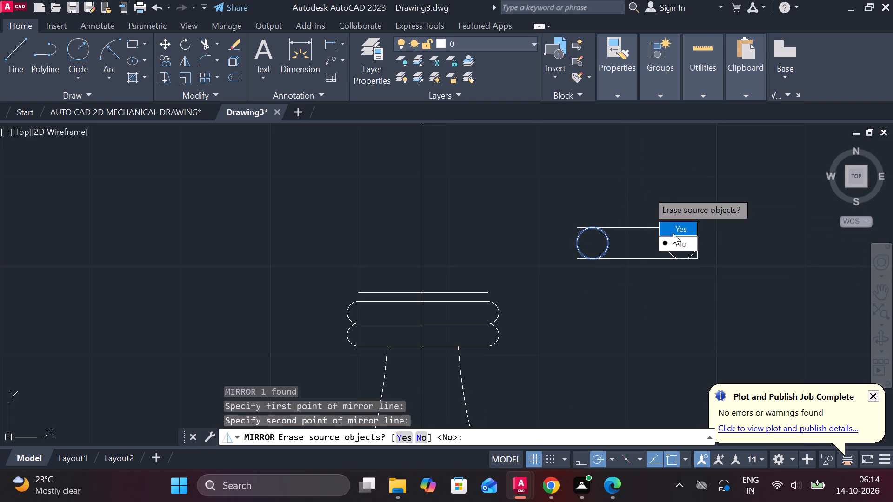
drag(673, 239, 647, 191)
Trim the rectangle's left corners and the left circle's inner half to leave a rounded left end.
scroll(651, 215, up, 2)
text(TR)
key(space)
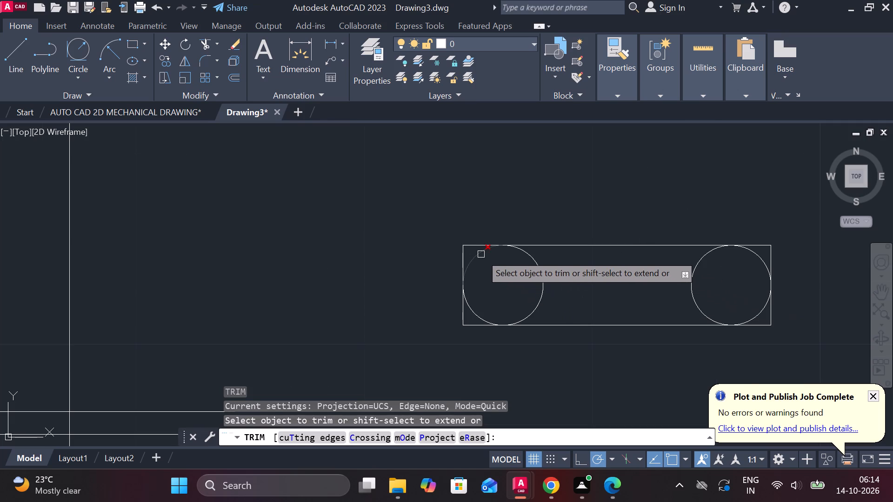
click(474, 246)
click(461, 250)
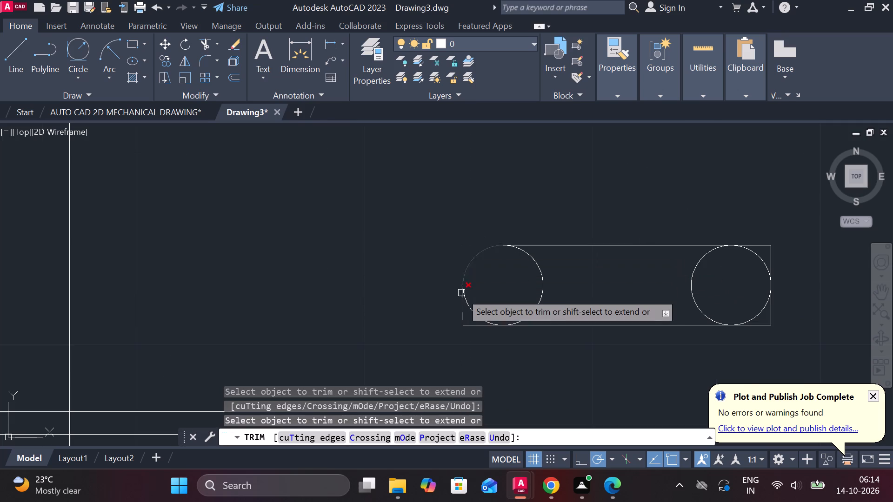
click(459, 306)
click(468, 327)
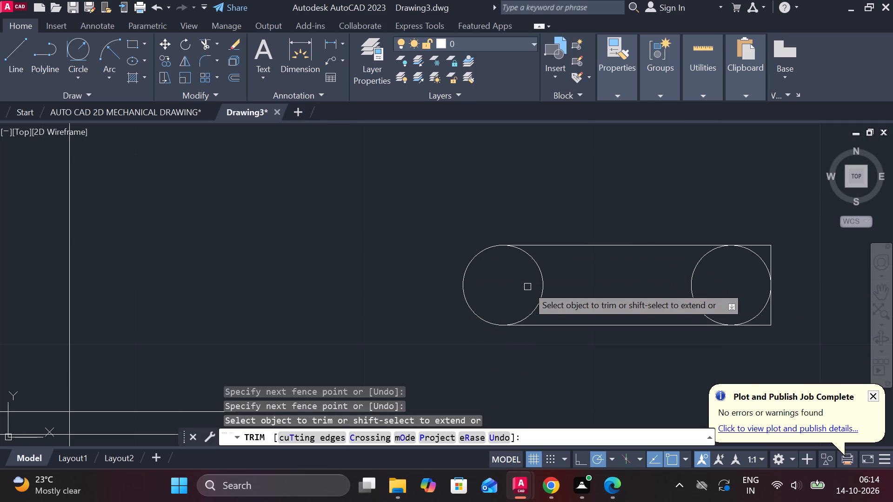
double_click(539, 287)
click(545, 287)
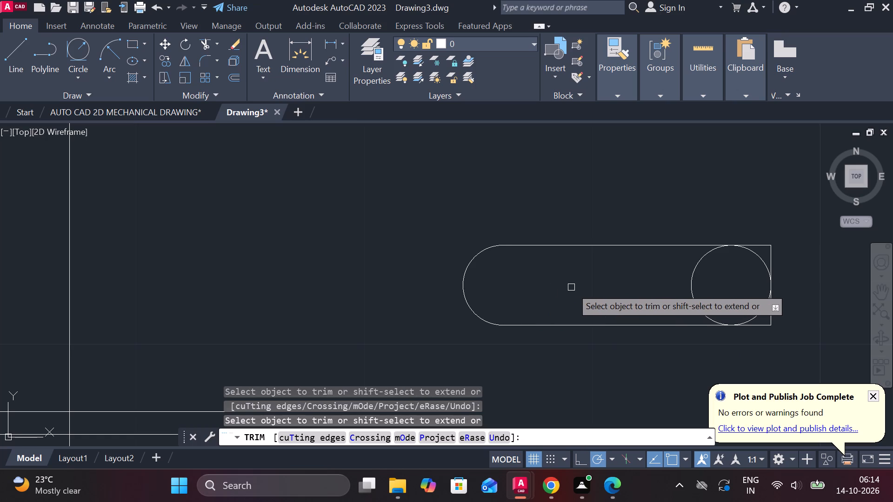
Trim the right circle's inner half and the rectangle's right corners to complete the round-ended shape.
middle_drag(571, 287, 478, 283)
click(600, 269)
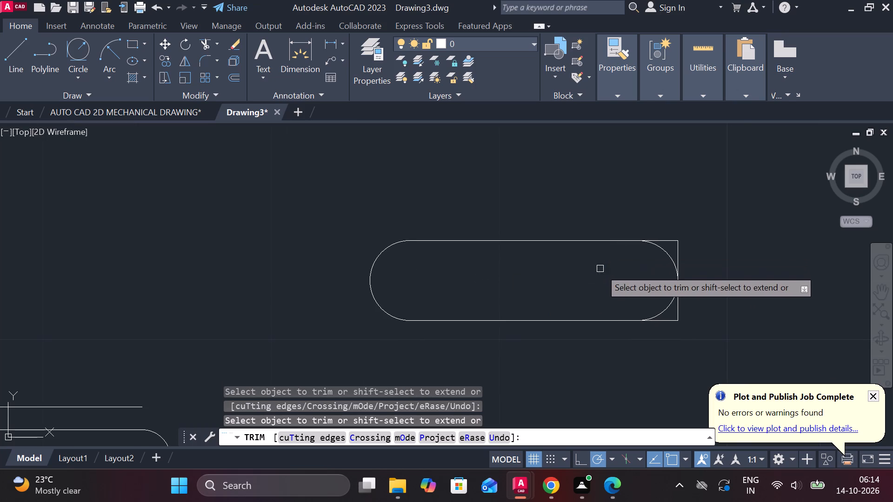
click(672, 238)
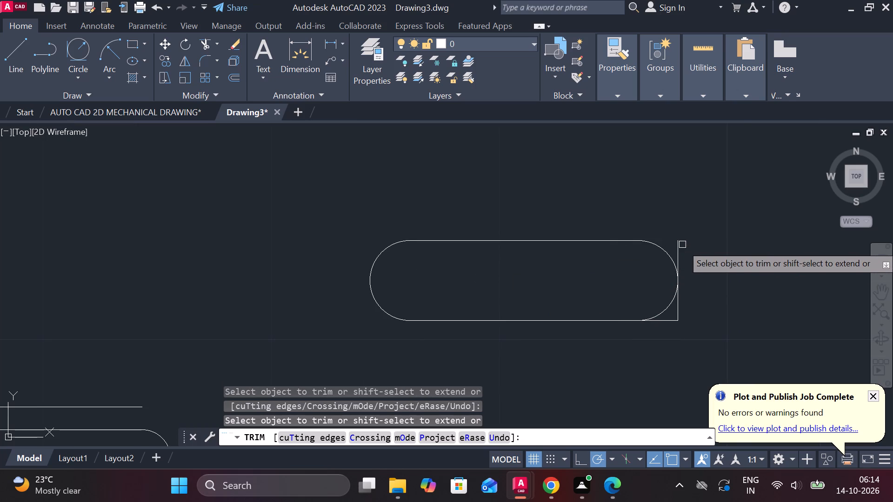
click(678, 247)
click(676, 314)
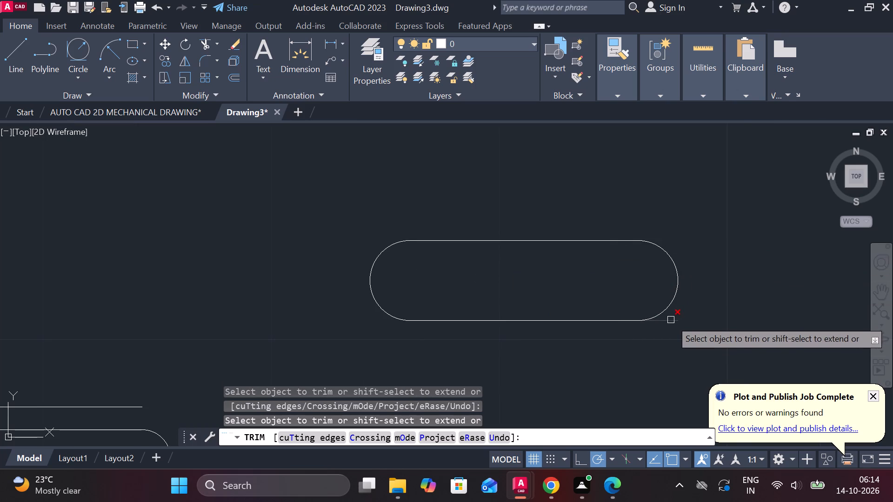
click(671, 320)
scroll(728, 321, down, 2)
key(Escape)
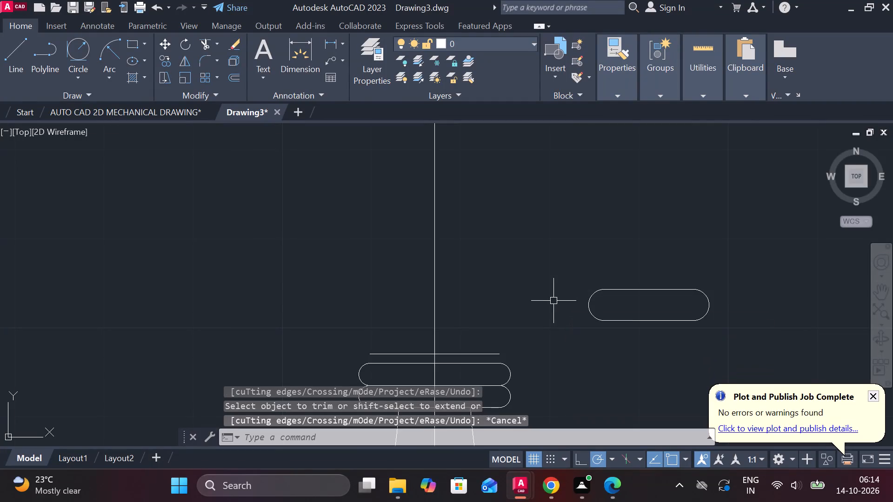
Move the round-ended shape by its bottom line's midpoint onto the midpoint of the offset line above the collar.
middle_drag(553, 301, 588, 245)
scroll(543, 265, up, 1)
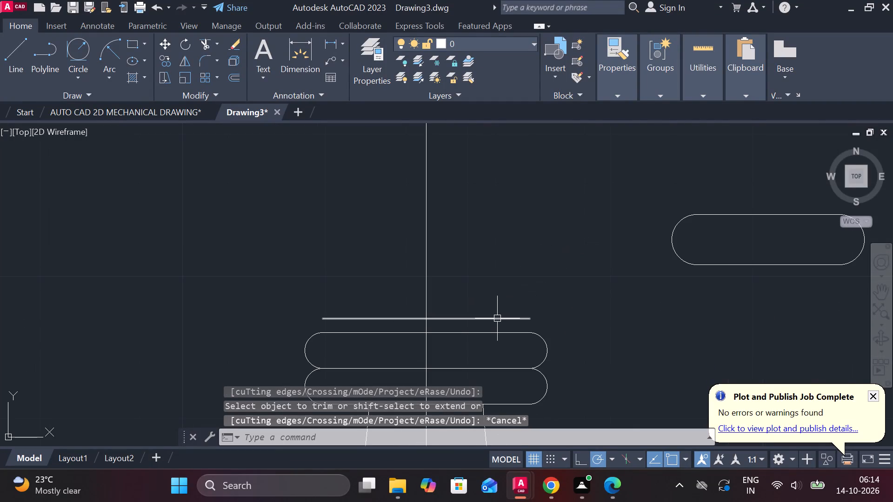
click(648, 191)
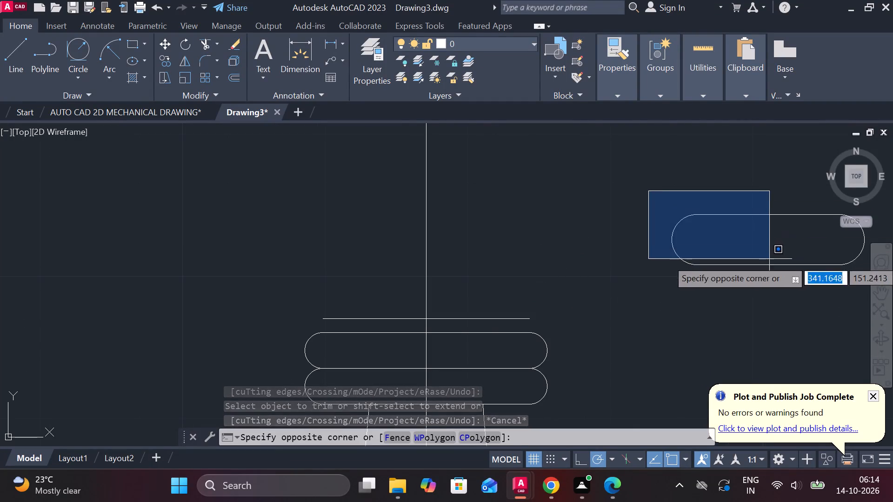
middle_drag(769, 259, 632, 290)
click(753, 317)
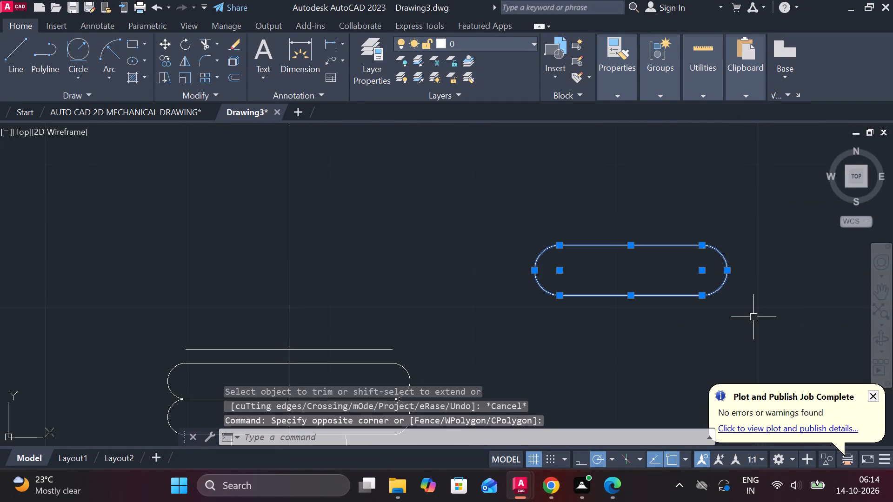
key(m)
key(Return)
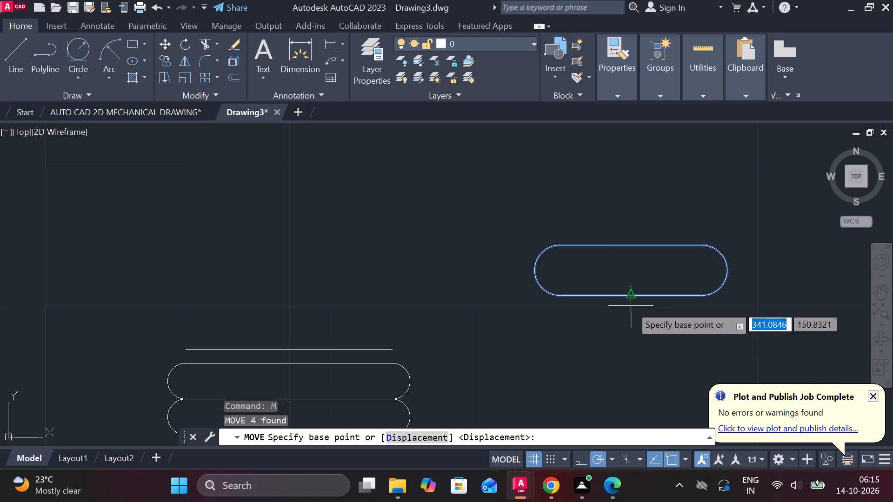
click(631, 302)
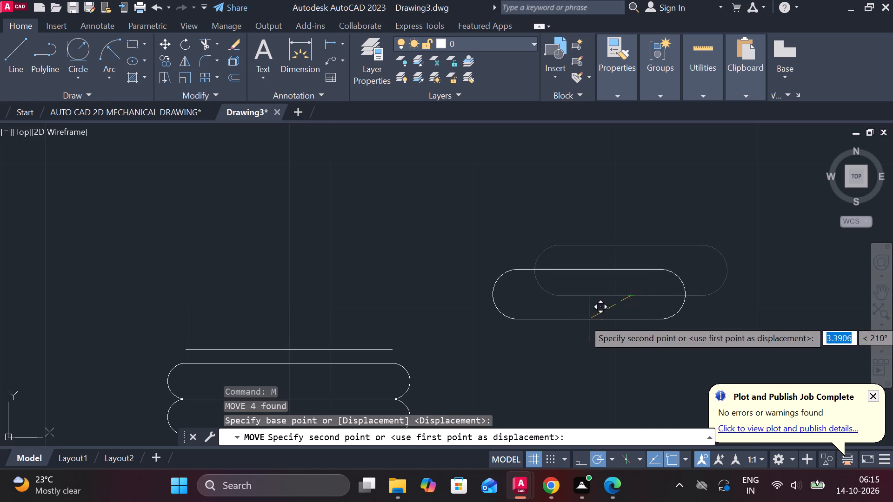
middle_drag(579, 319, 792, 264)
scroll(640, 280, up, 2)
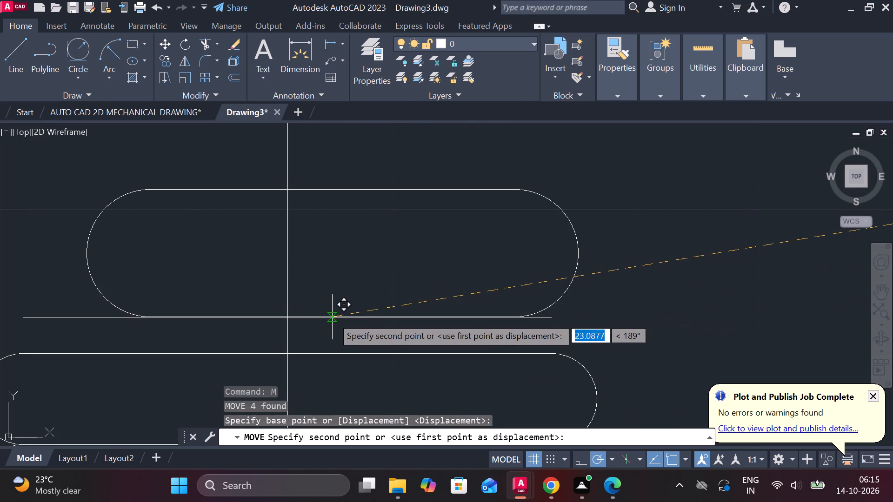
middle_drag(334, 318, 467, 300)
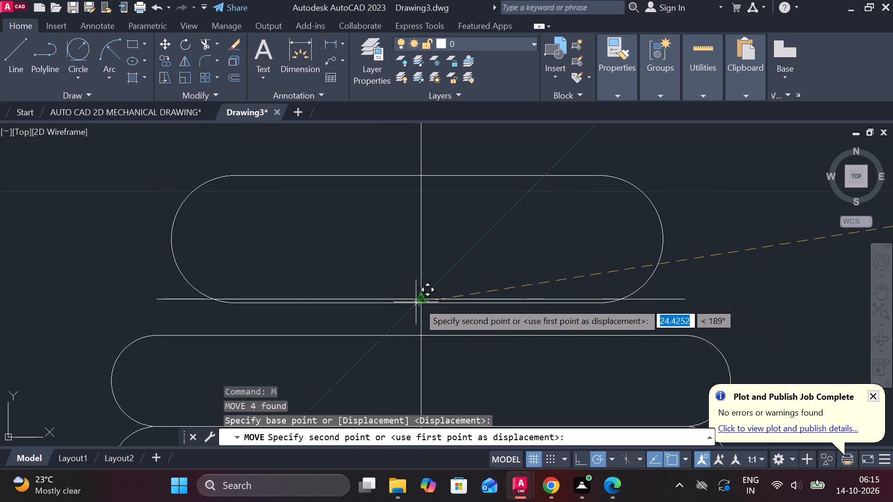
click(421, 297)
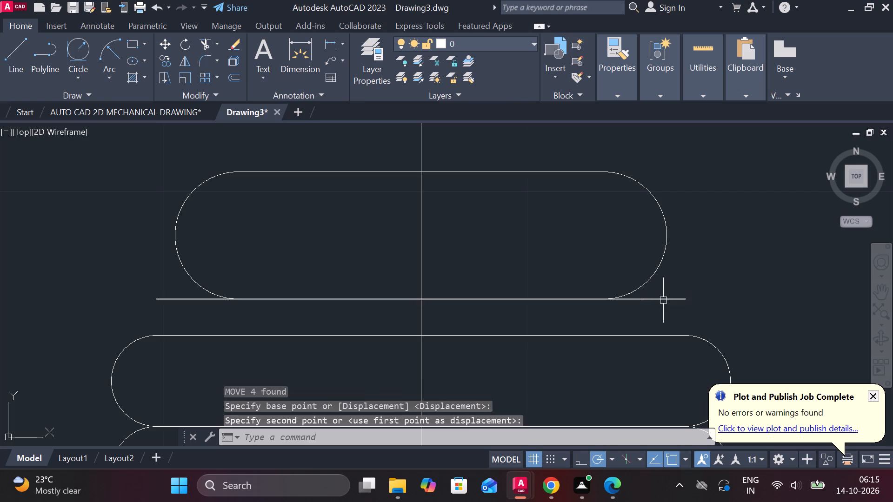
Erase the offset construction line lying under the round-ended shape.
click(663, 300)
text(E)
key(space)
scroll(638, 283, down, 2)
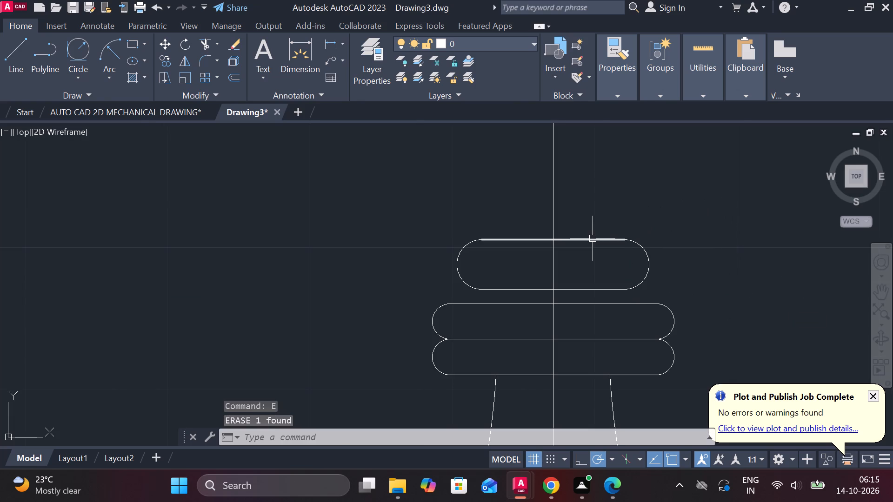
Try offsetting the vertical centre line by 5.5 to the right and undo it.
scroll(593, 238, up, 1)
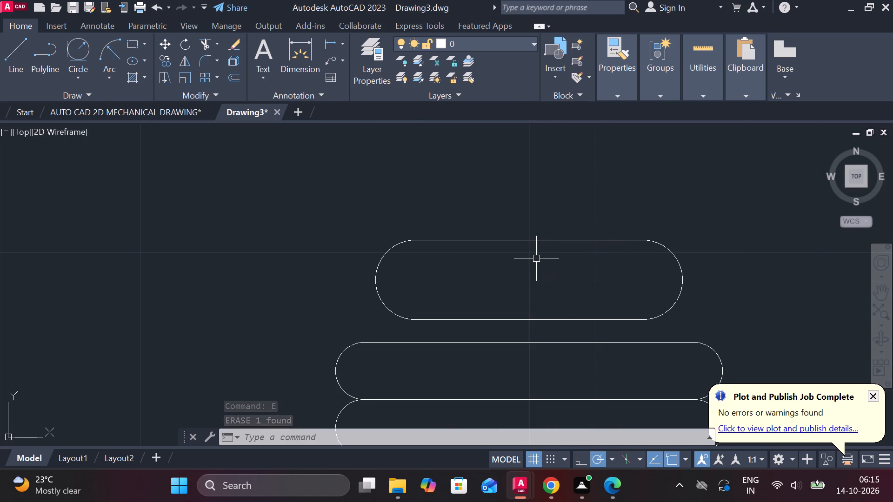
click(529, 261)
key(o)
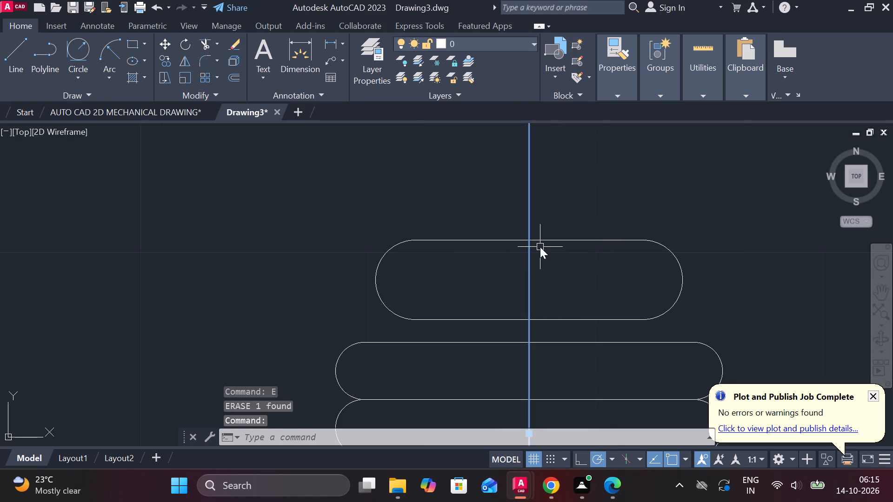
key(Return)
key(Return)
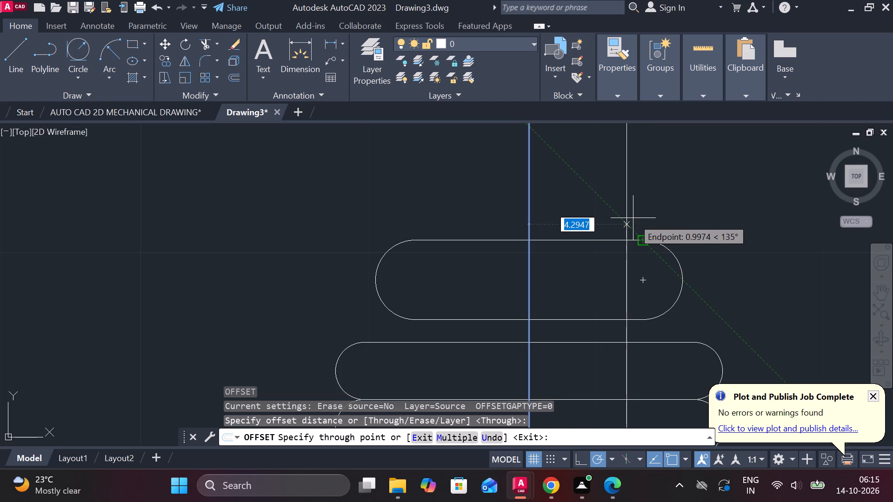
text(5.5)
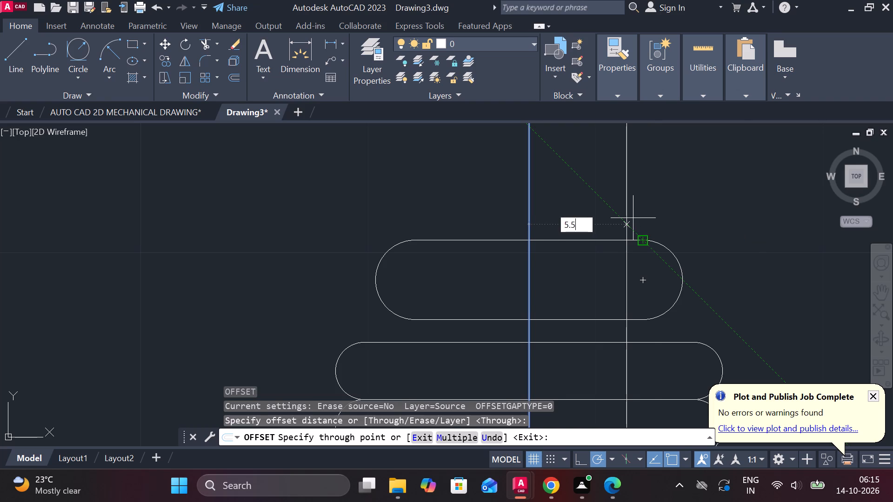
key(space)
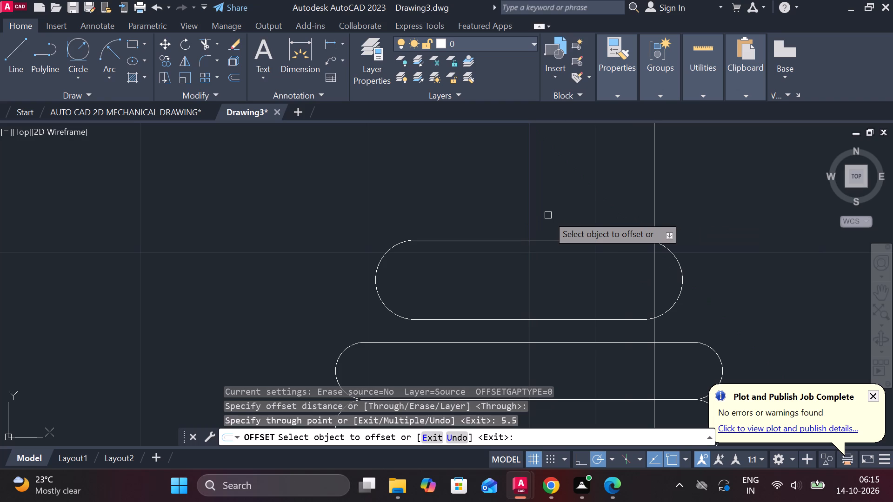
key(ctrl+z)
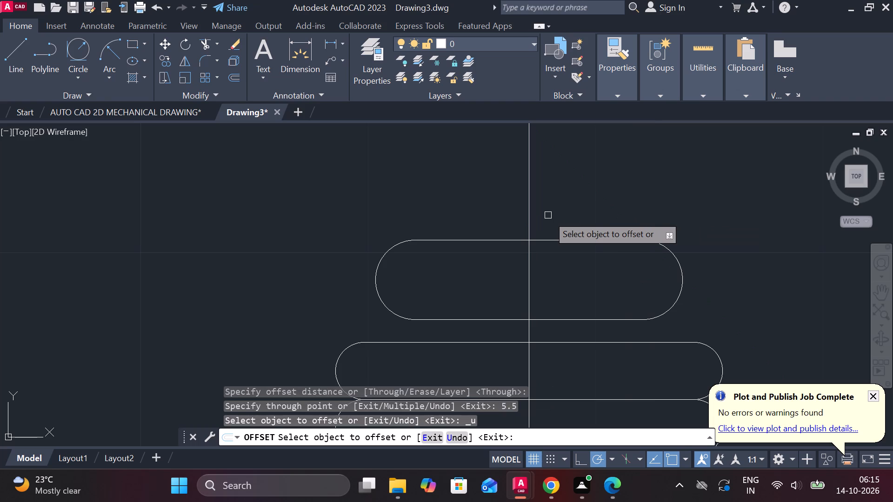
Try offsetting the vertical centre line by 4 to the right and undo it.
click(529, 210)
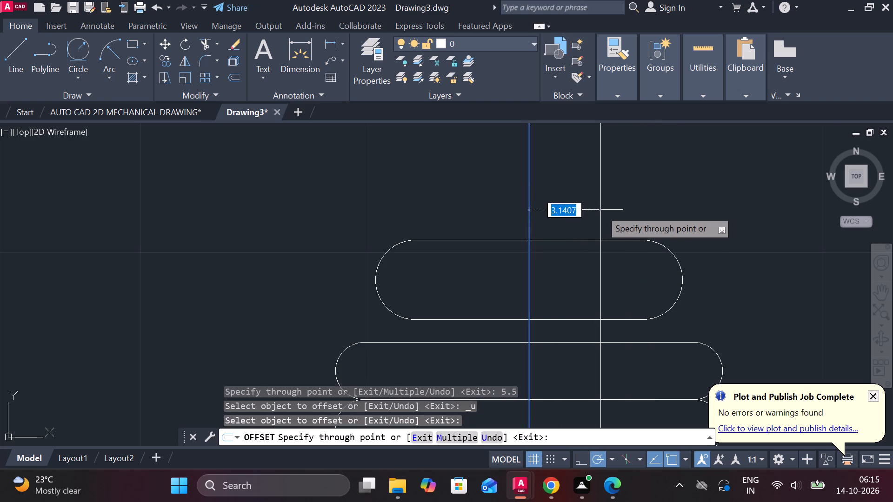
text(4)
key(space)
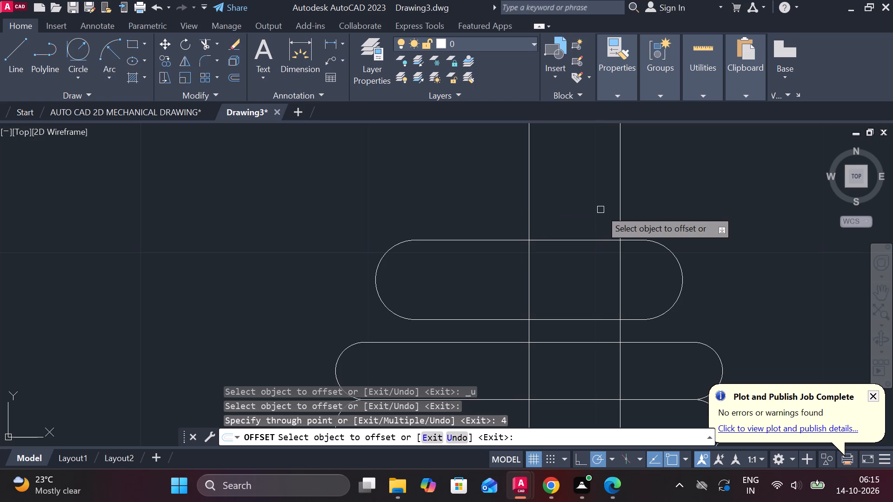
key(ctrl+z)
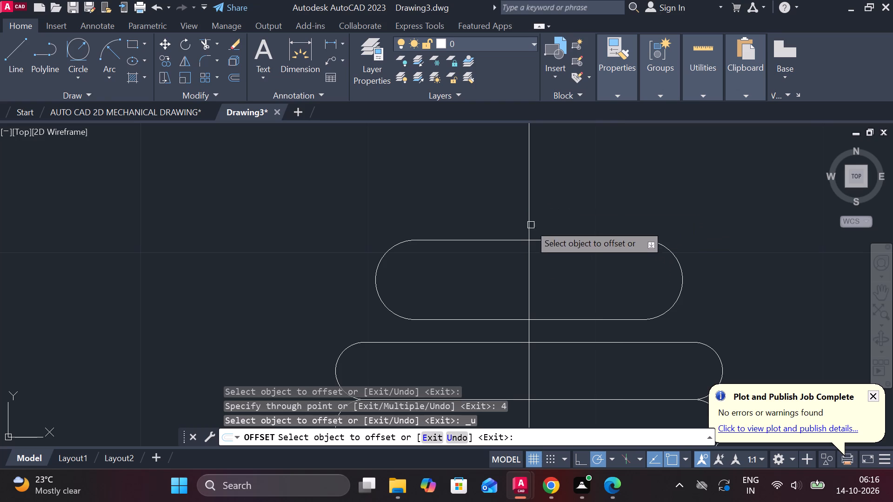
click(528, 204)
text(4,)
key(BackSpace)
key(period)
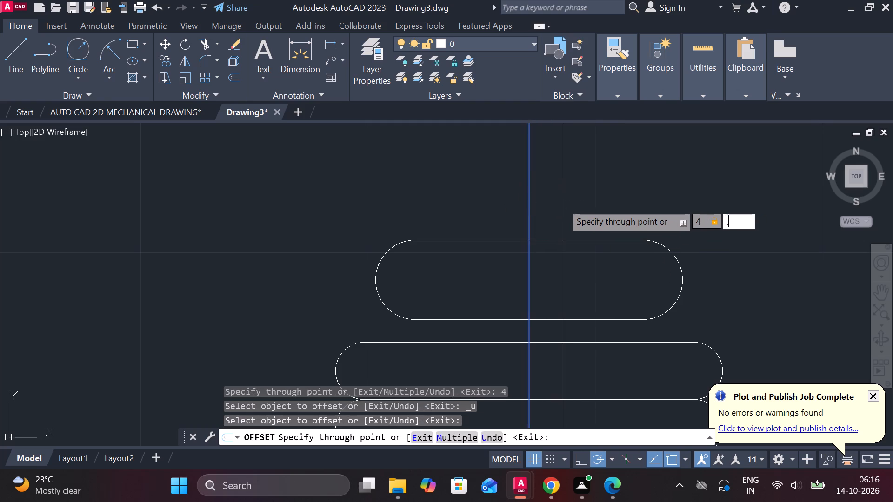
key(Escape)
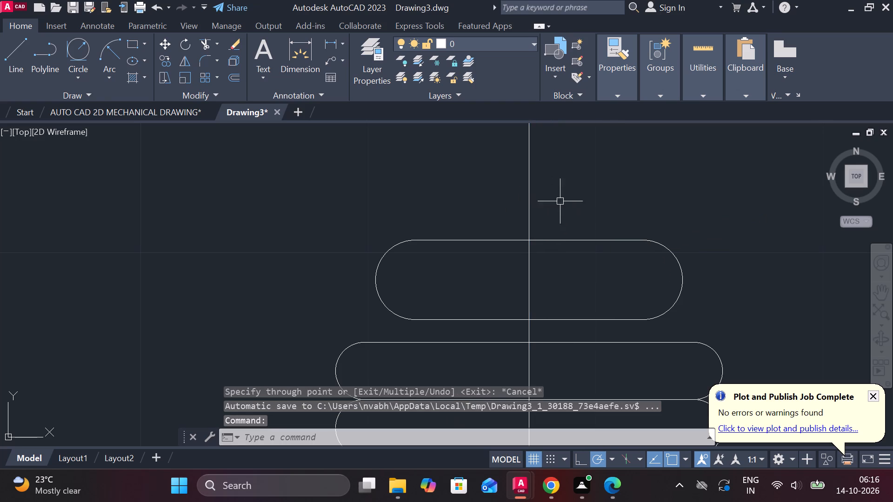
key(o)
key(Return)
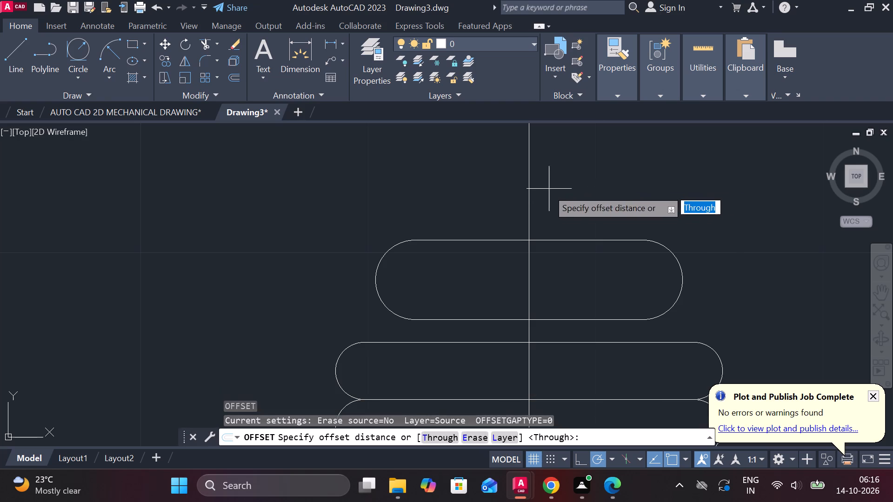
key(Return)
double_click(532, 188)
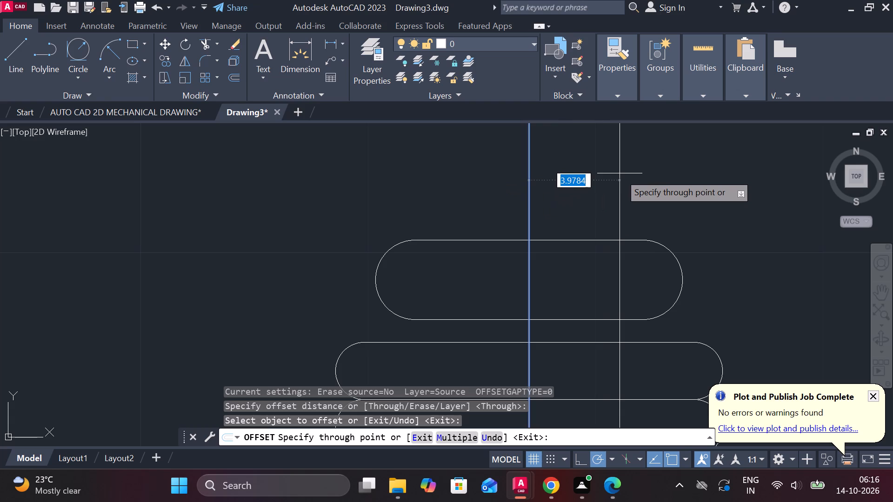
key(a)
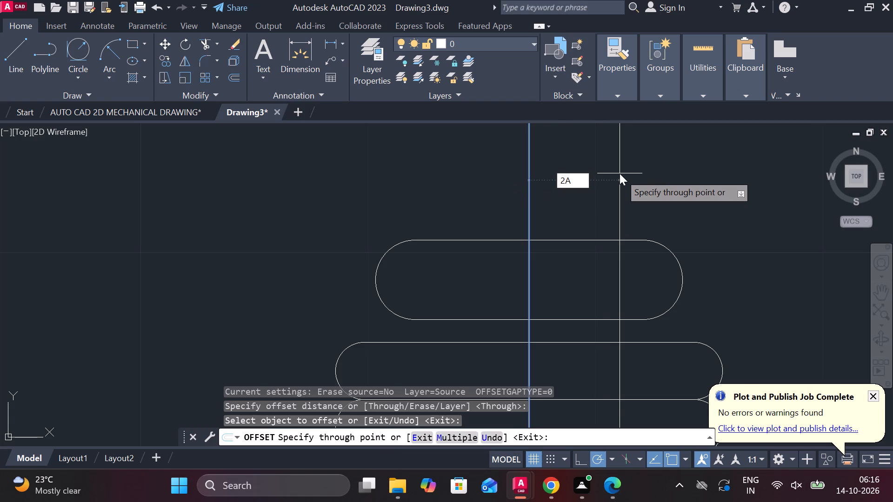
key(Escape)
Offset the second piece's vertical centre line by 5 to each side.
key(o)
key(Return)
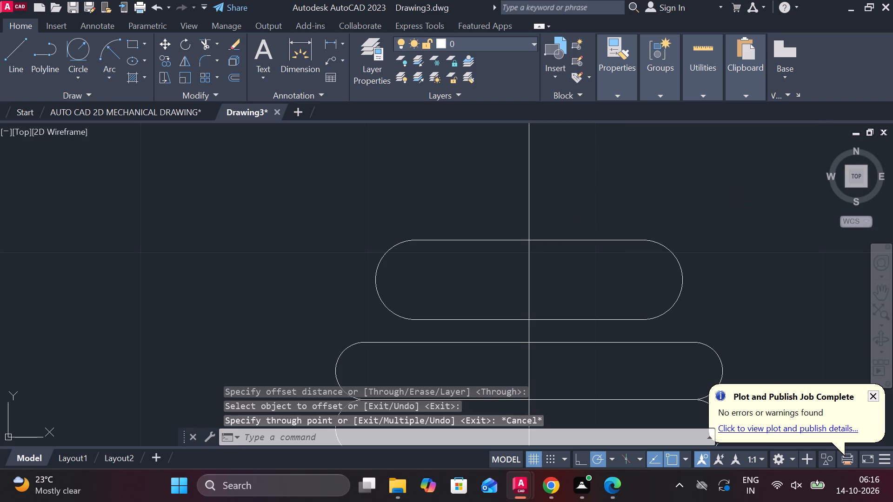
key(Return)
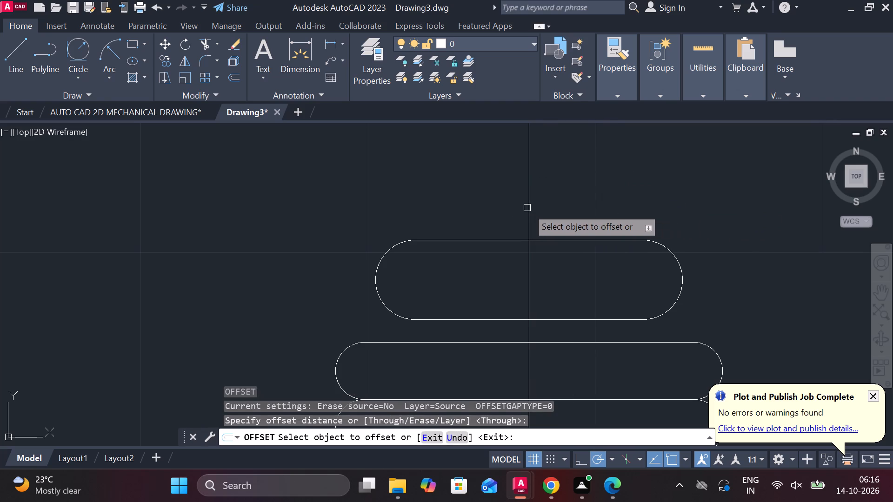
click(527, 208)
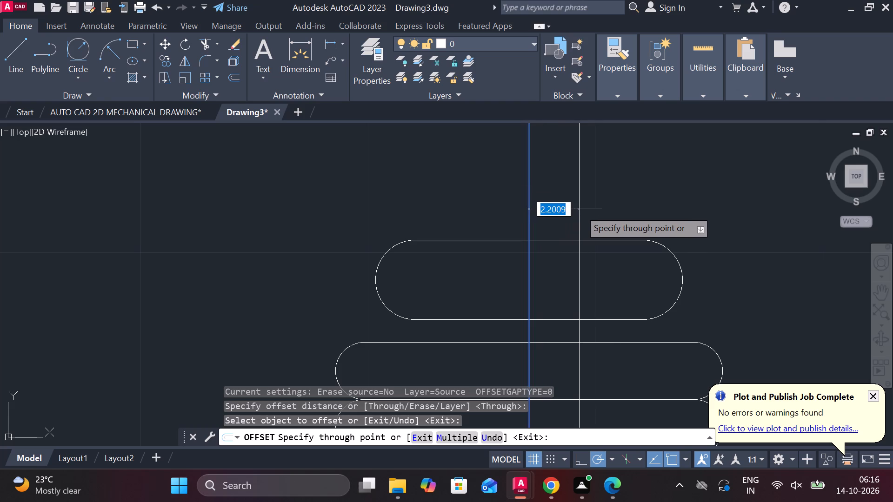
key(5)
key(Return)
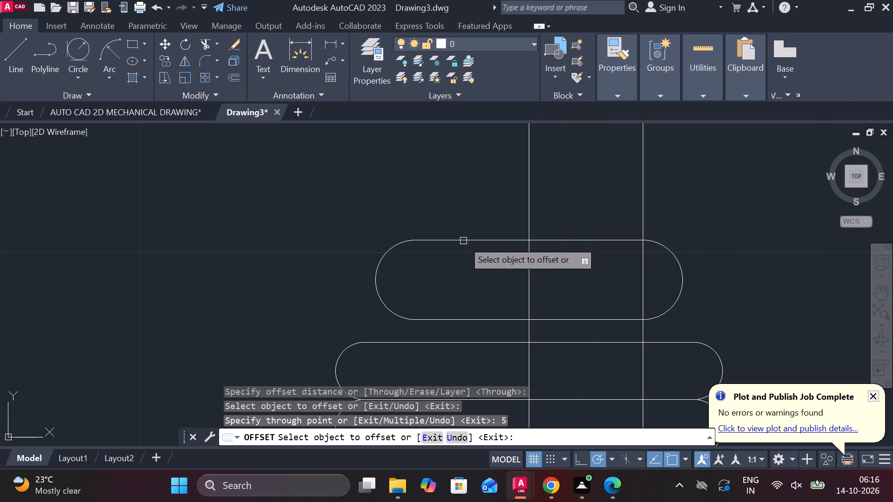
click(527, 202)
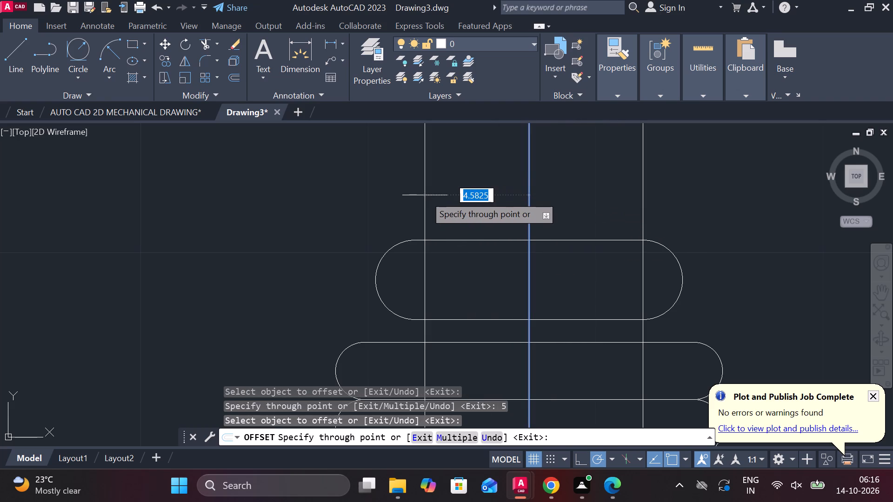
text(5)
key(space)
key(Escape)
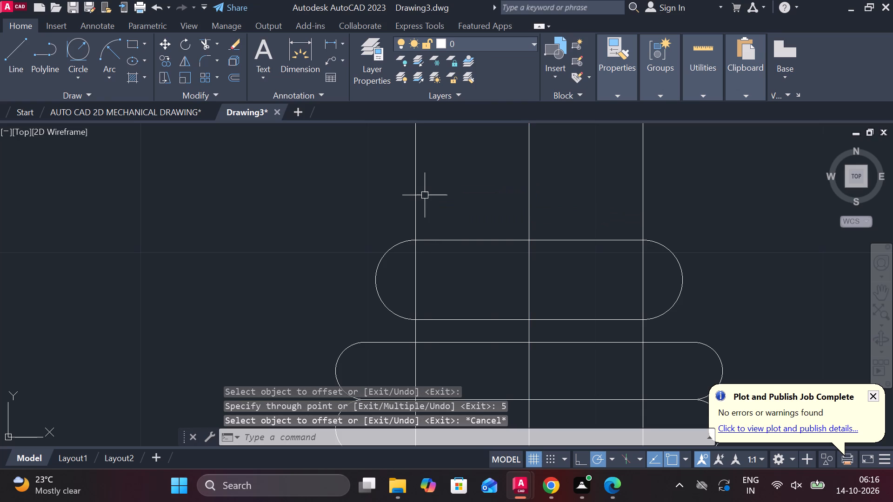
Trim both 5-offset lines above and inside the round-ended shape and inside the upper collar ring, keeping the short neck lines.
text(TR)
key(space)
drag(425, 195, 365, 215)
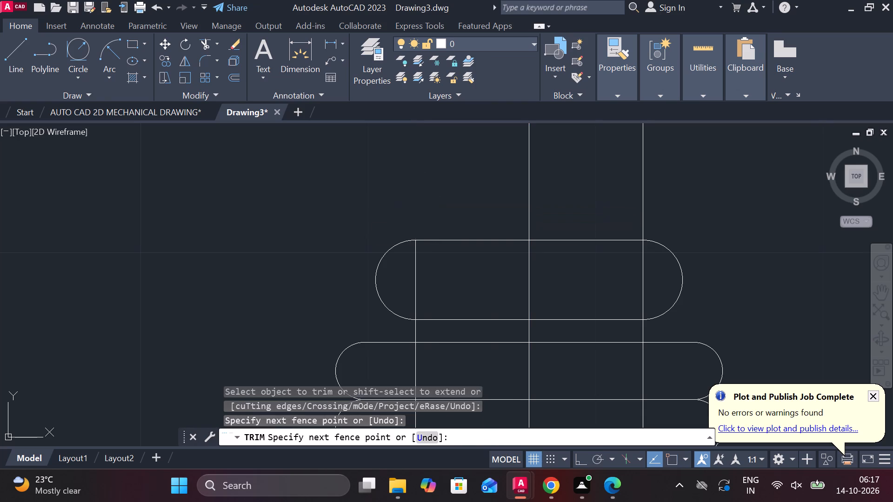
drag(653, 181, 636, 186)
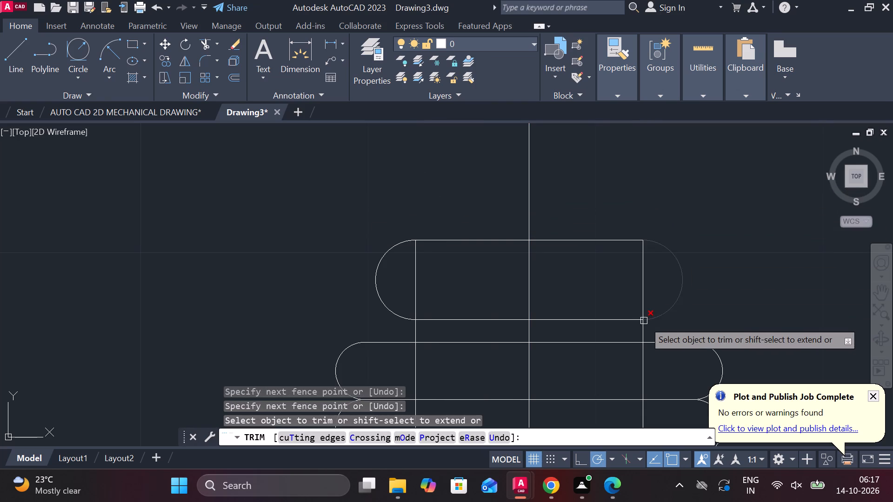
click(642, 299)
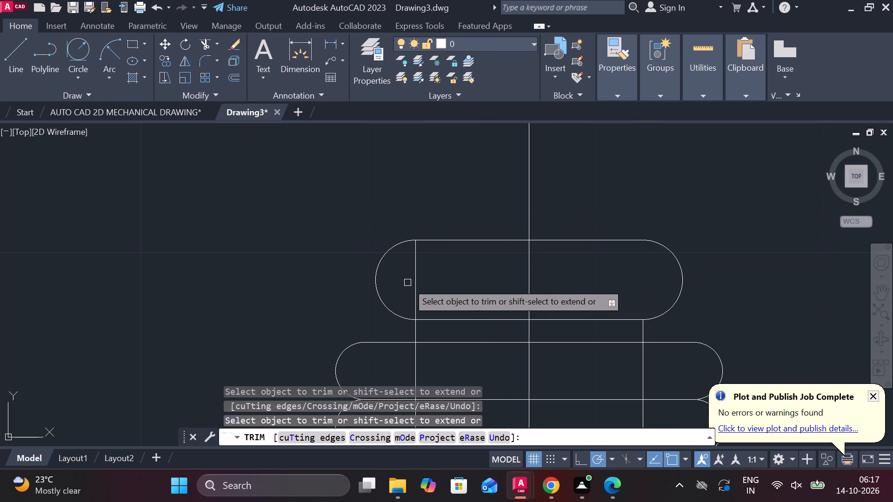
click(416, 276)
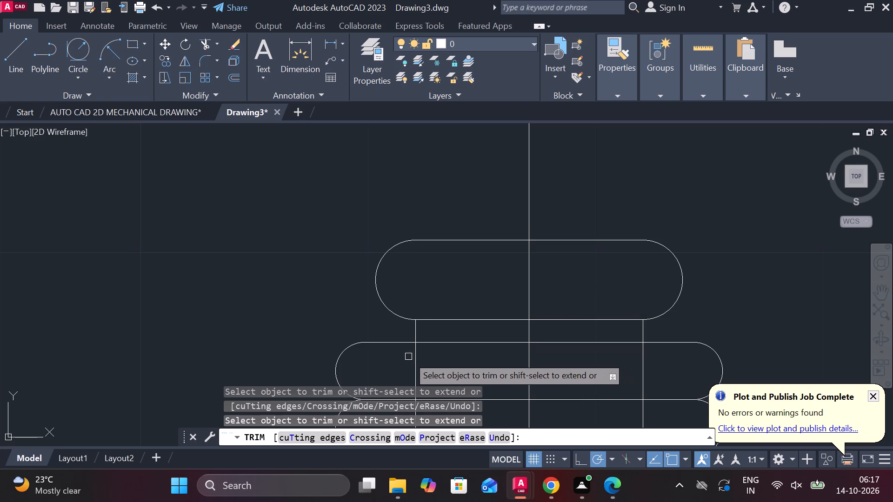
click(408, 357)
click(440, 358)
click(636, 373)
click(660, 370)
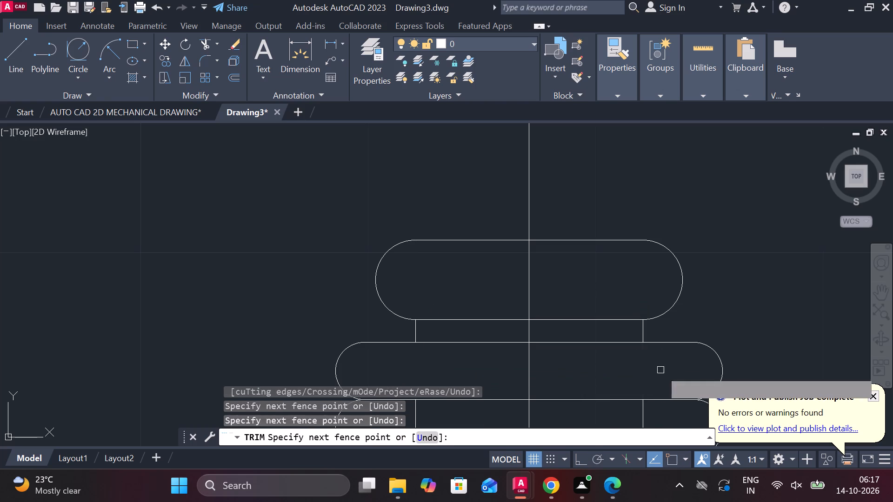
scroll(661, 364, down, 2)
middle_drag(671, 343, 639, 236)
key(Escape)
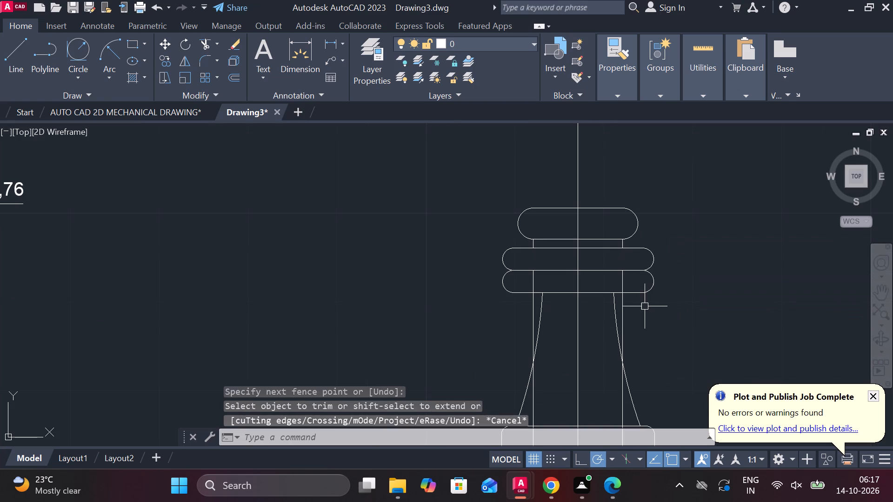
Erase the two leftover 5-offset line pieces running down from the lower collar ring through the body.
click(626, 308)
click(628, 309)
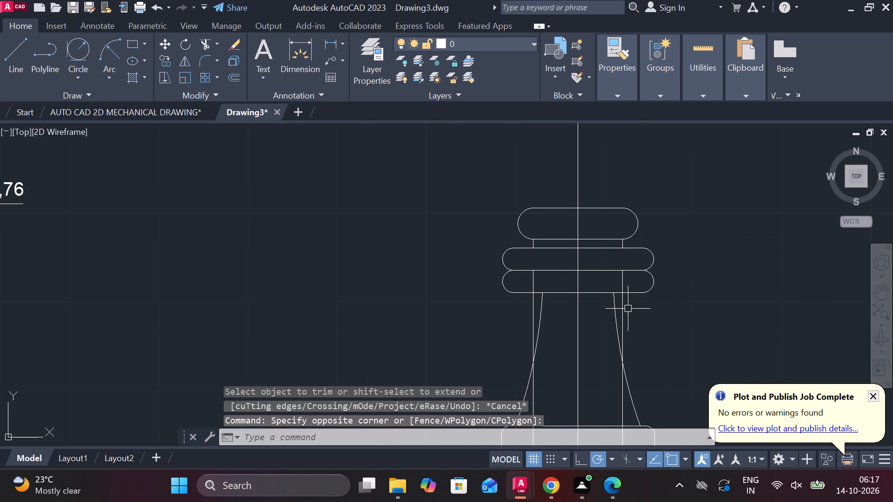
scroll(628, 308, up, 2)
click(612, 304)
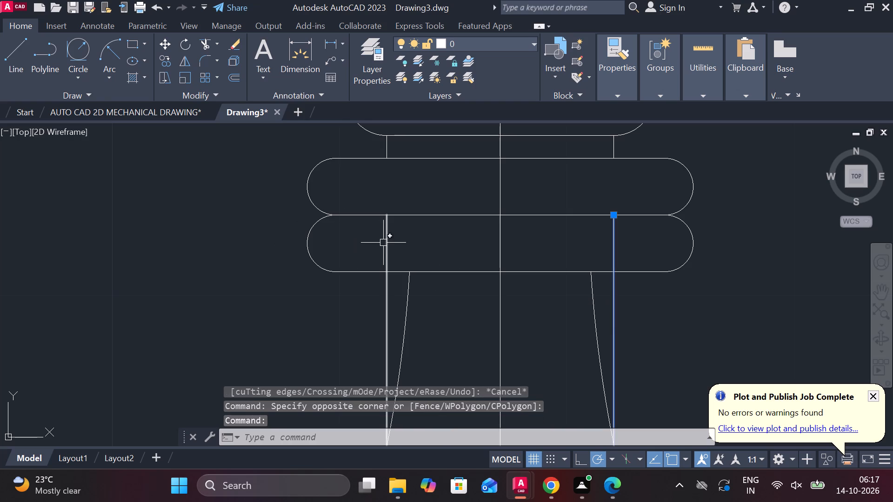
click(383, 242)
text(E)
key(space)
Offset the round-ended shape's top line upward by 17.
scroll(377, 255, down, 1)
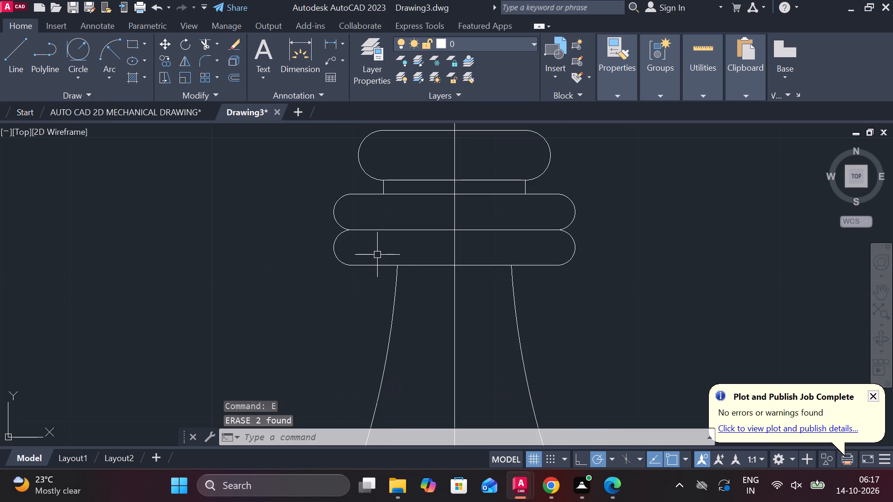
scroll(530, 276, down, 1)
scroll(599, 268, down, 1)
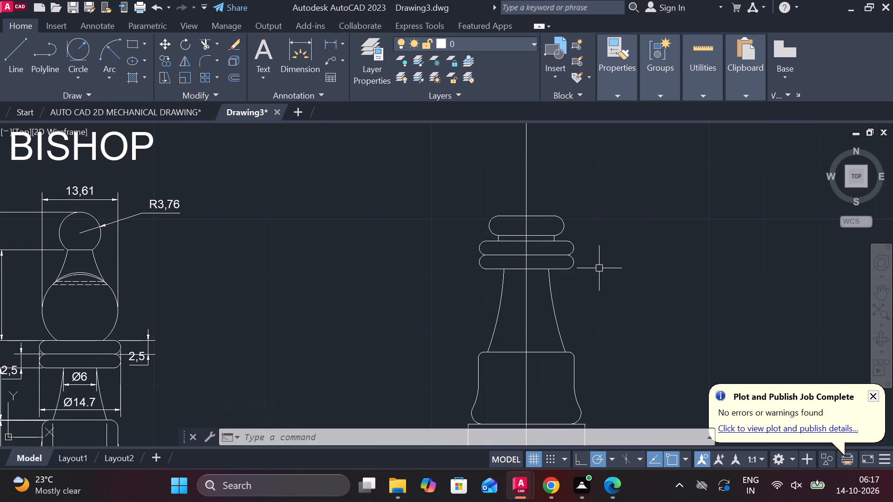
scroll(580, 208, up, 1)
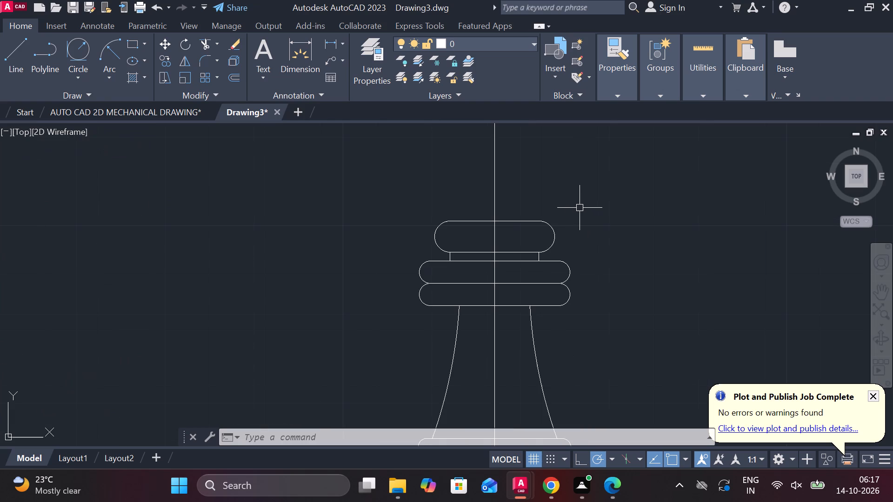
scroll(565, 224, up, 1)
middle_drag(565, 224, 593, 281)
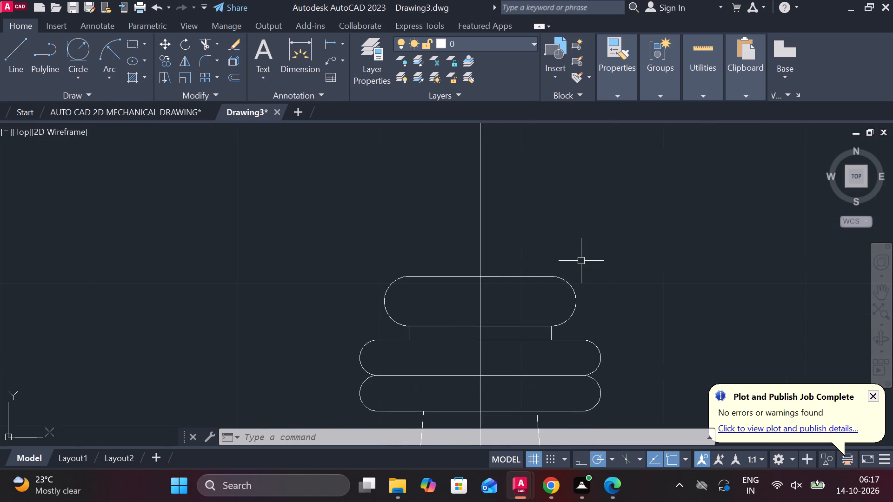
click(524, 278)
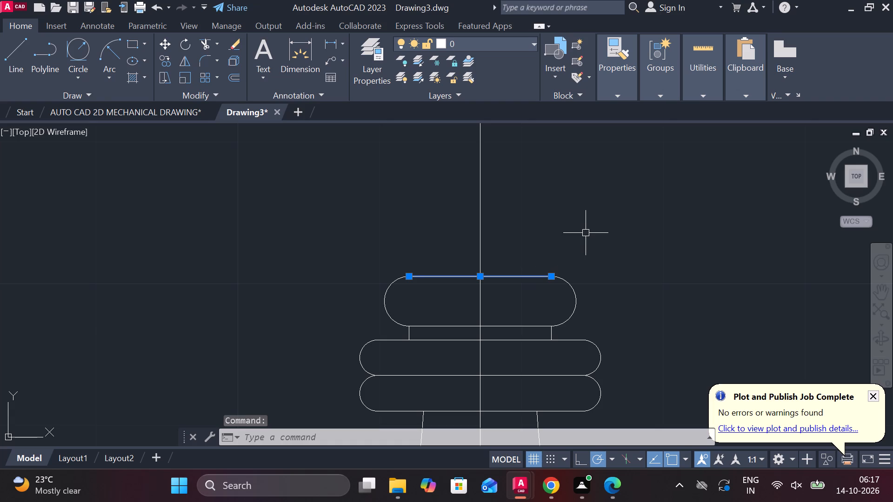
key(o)
key(Return)
key(Return)
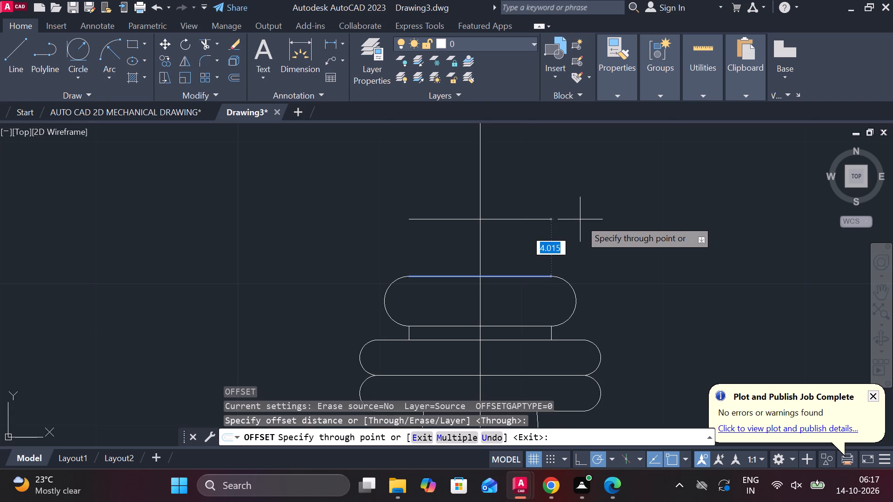
text(17)
key(space)
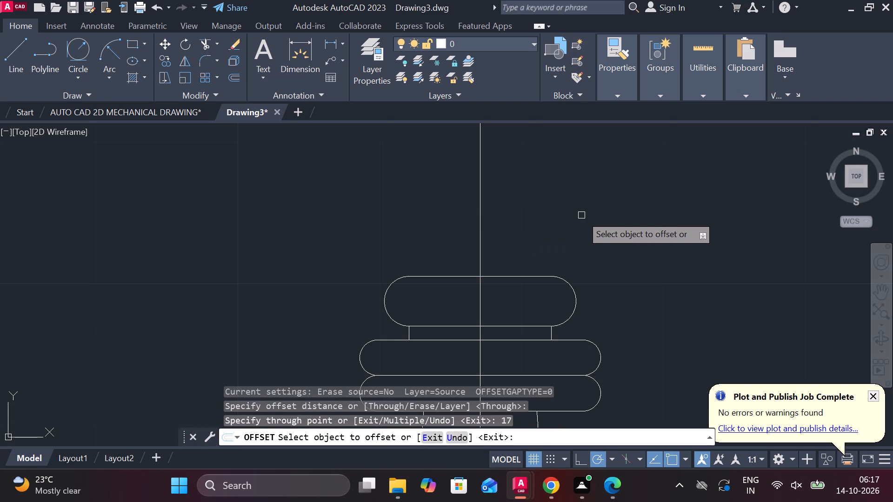
scroll(581, 213, down, 1)
middle_drag(576, 208, 562, 276)
scroll(576, 208, down, 1)
scroll(562, 270, up, 1)
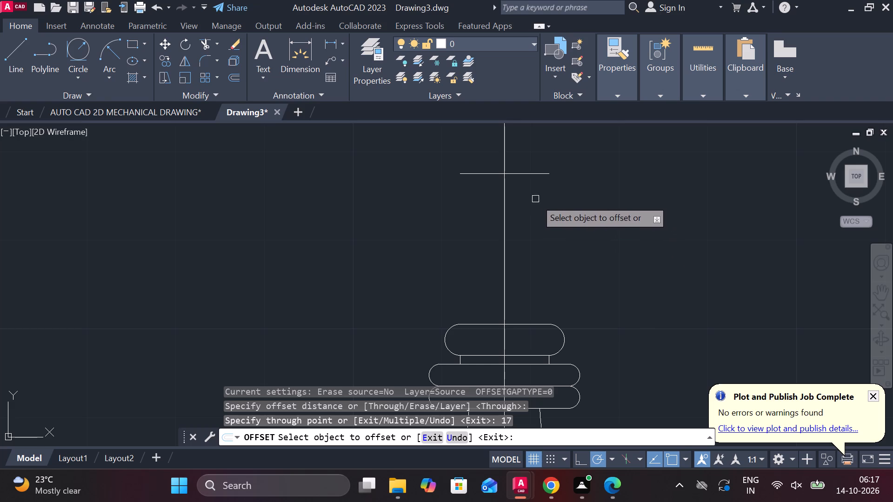
Offset the second piece's vertical centre line by 8 to each side.
double_click(505, 193)
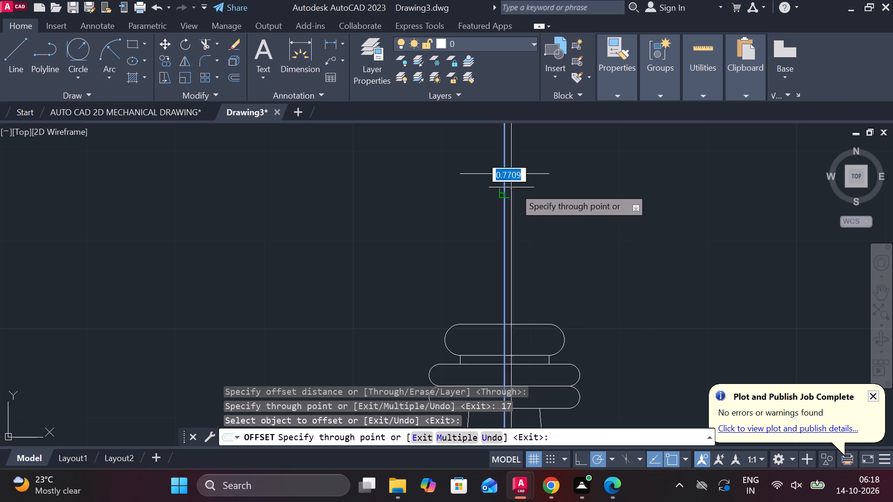
key(8)
key(Return)
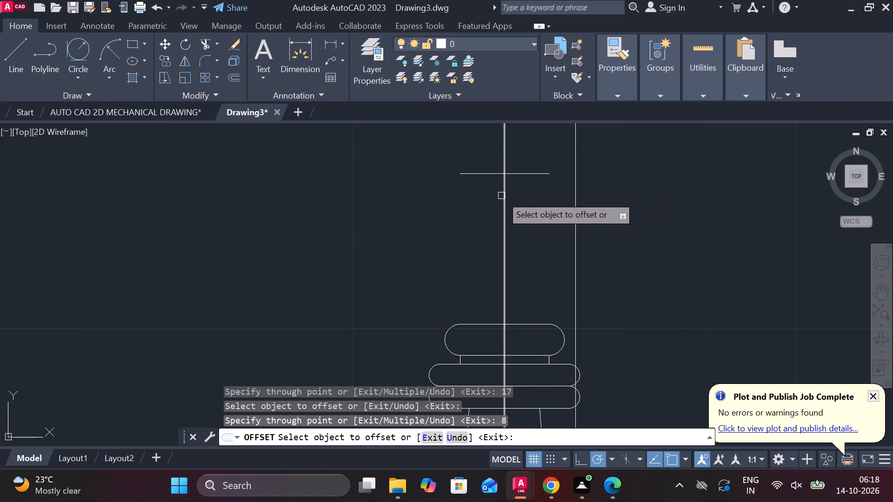
click(501, 196)
key(8)
key(Return)
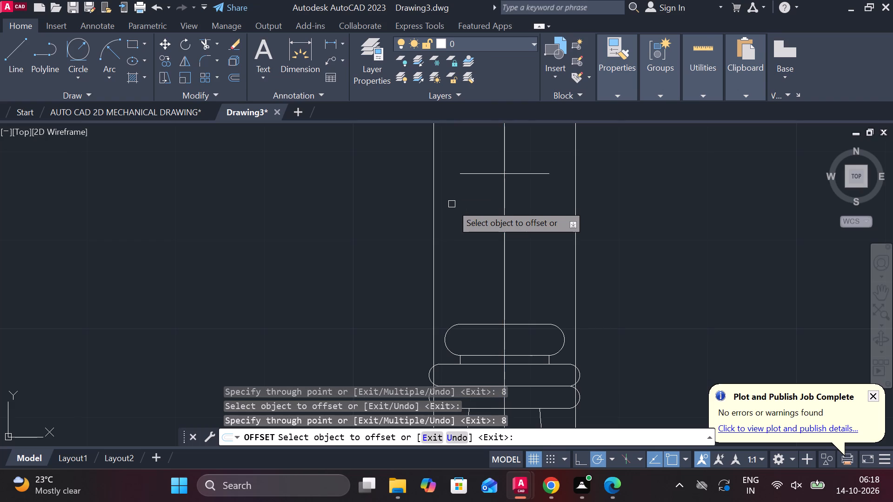
key(Escape)
Extend both ends of the upper horizontal line to the two 8-offset vertical lines.
text(EX)
key(space)
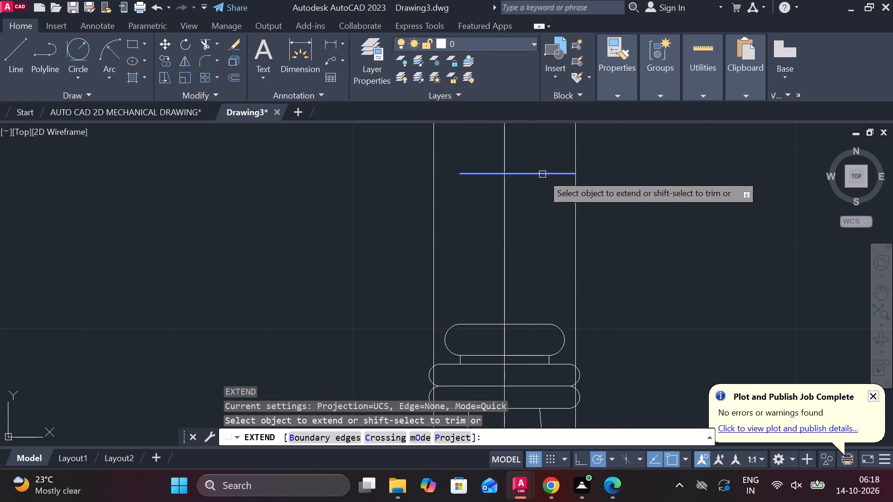
click(542, 174)
click(491, 172)
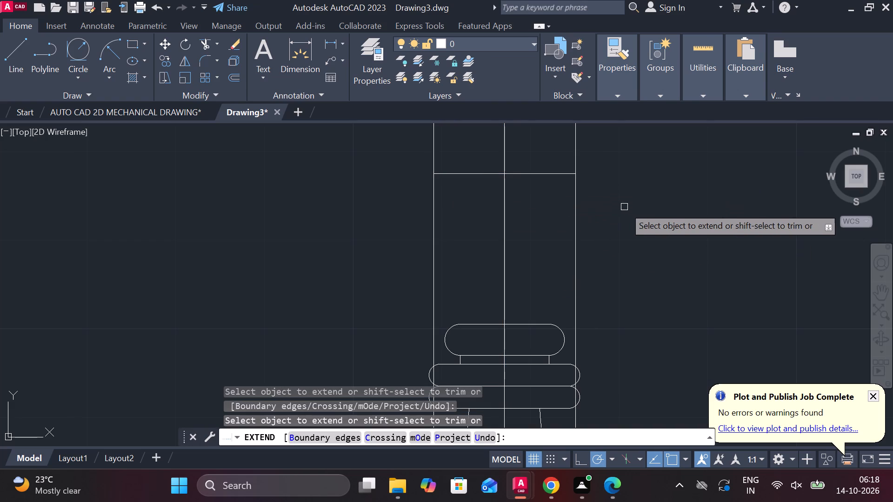
key(Escape)
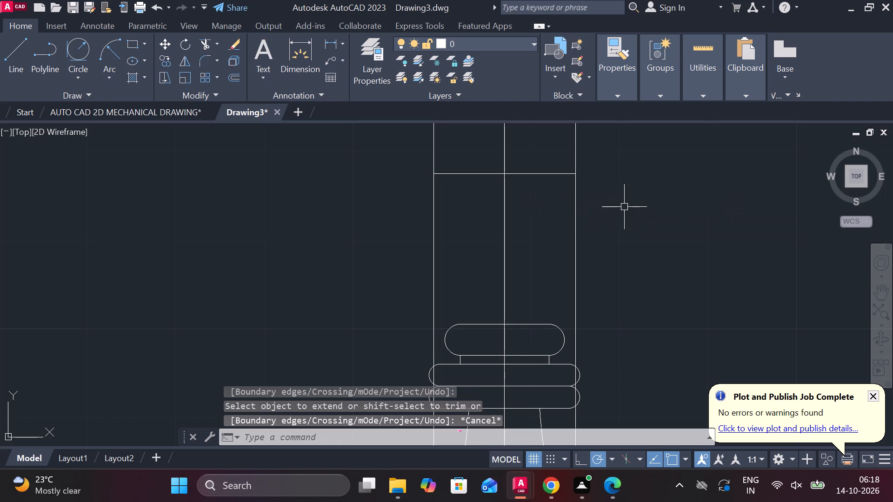
Trim both 8-offset vertical lines above the upper horizontal line and between it and the collar.
text(TR)
key(space)
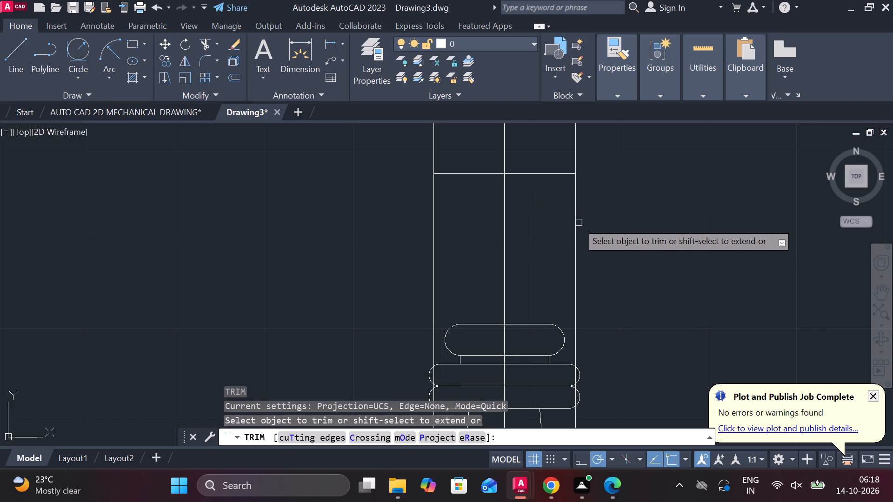
click(577, 221)
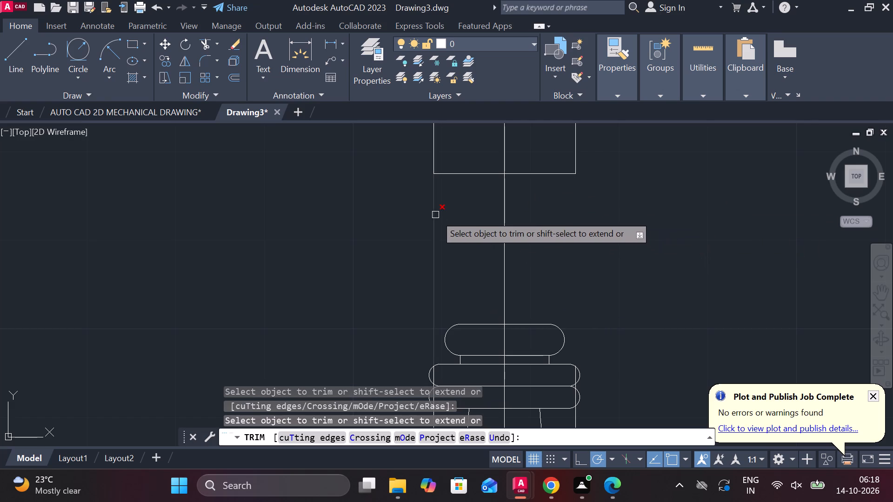
click(435, 215)
click(432, 148)
click(578, 143)
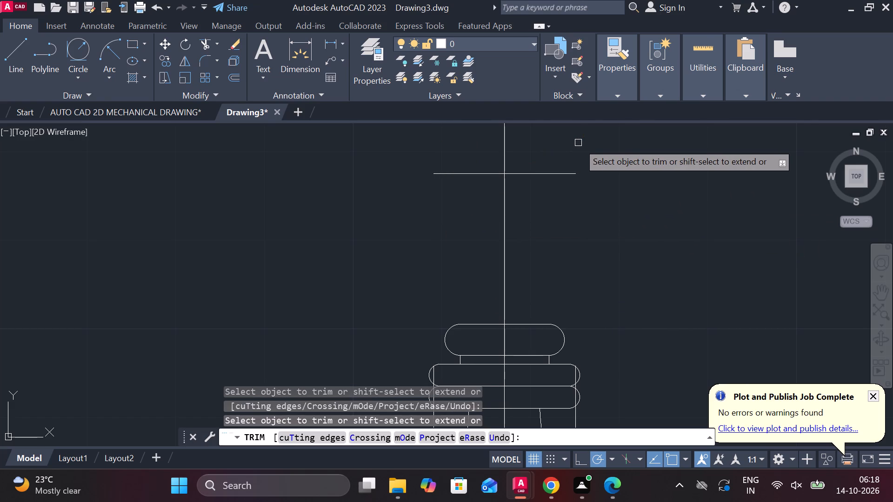
key(Escape)
Erase the two leftover 8-offset vertical lines running through the collar, body and base.
scroll(627, 251, down, 2)
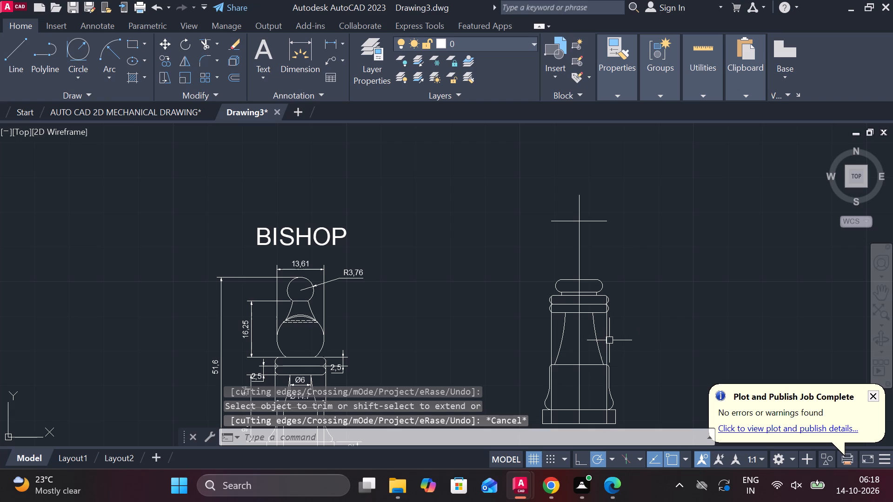
click(607, 337)
click(549, 325)
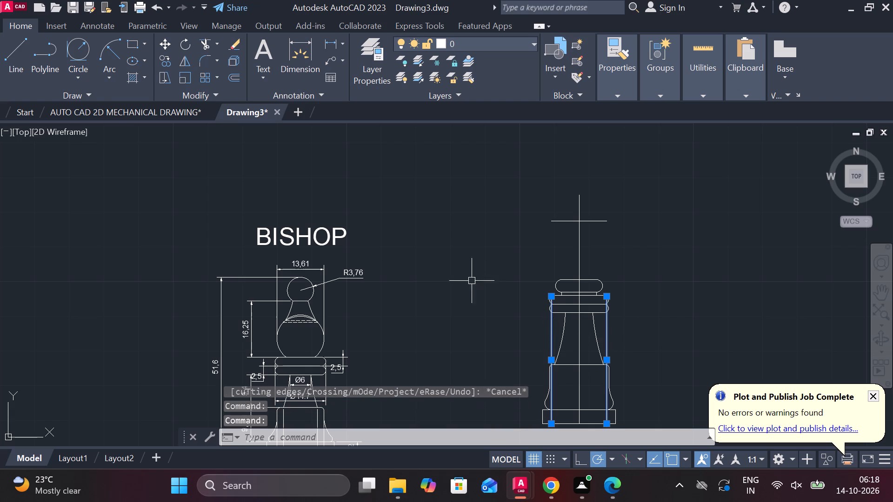
text(E)
key(space)
scroll(658, 277, up, 1)
middle_drag(655, 277, 653, 277)
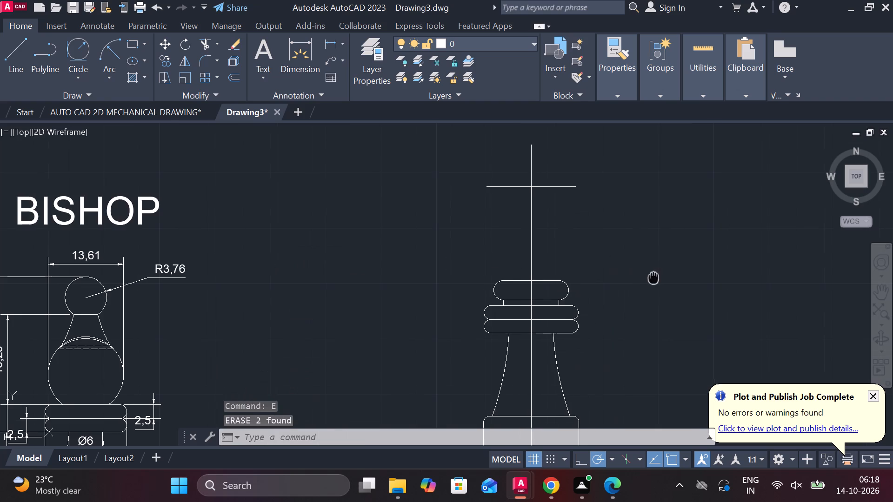
Lengthen both short vertical lines above the collar upward through the round-ended part, ending slightly above its top edge.
middle_drag(653, 277, 591, 311)
scroll(520, 324, up, 1)
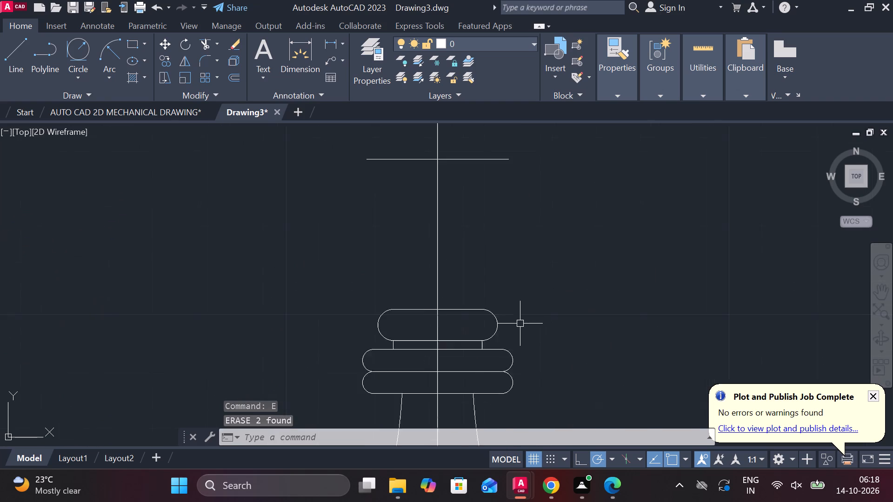
scroll(520, 324, up, 1)
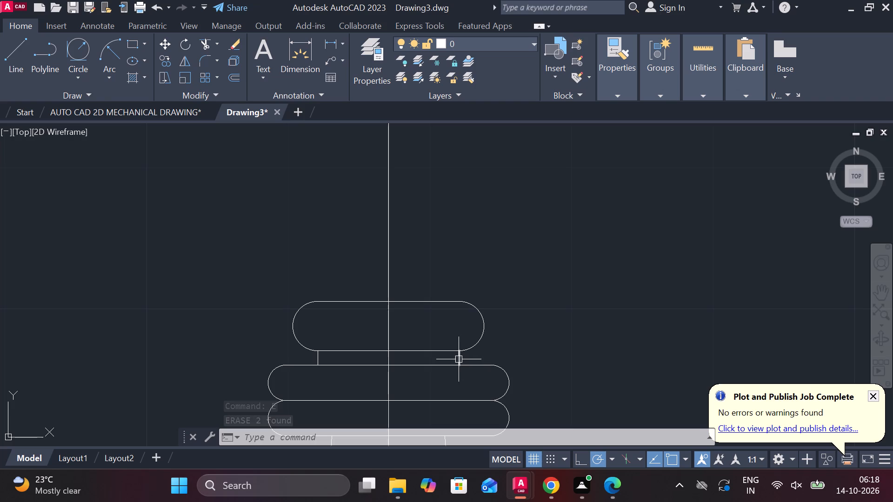
click(459, 359)
click(517, 380)
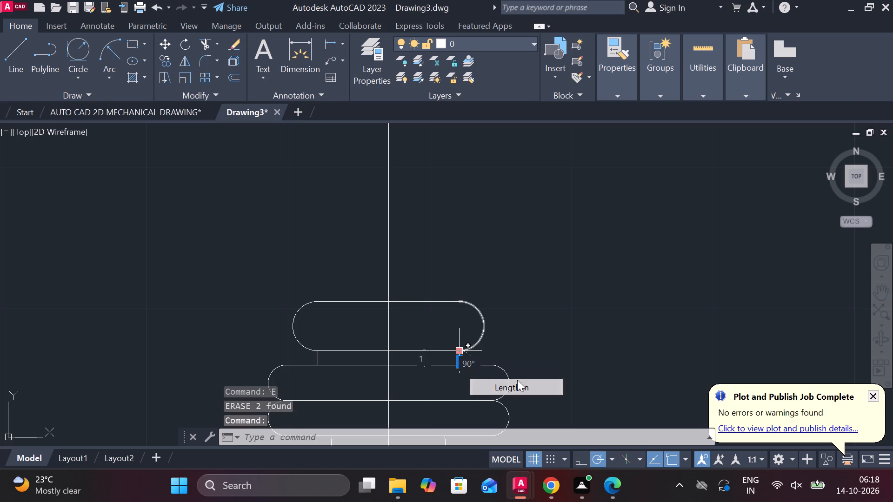
click(500, 294)
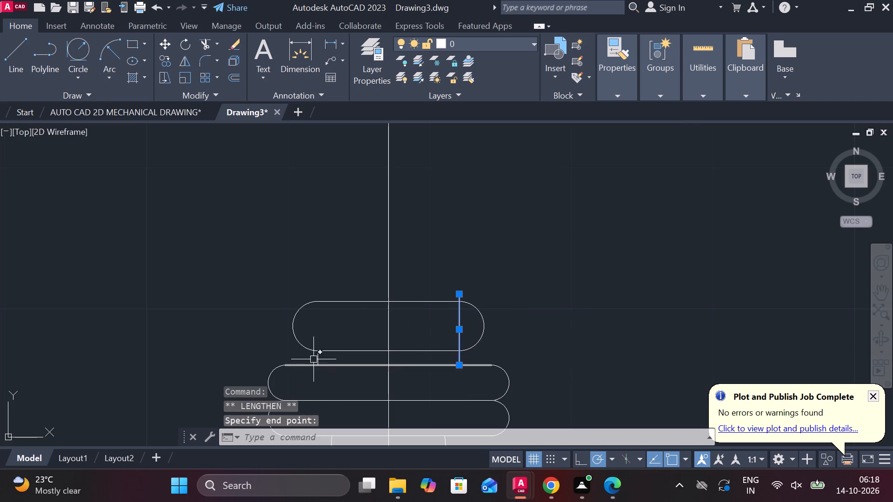
click(316, 355)
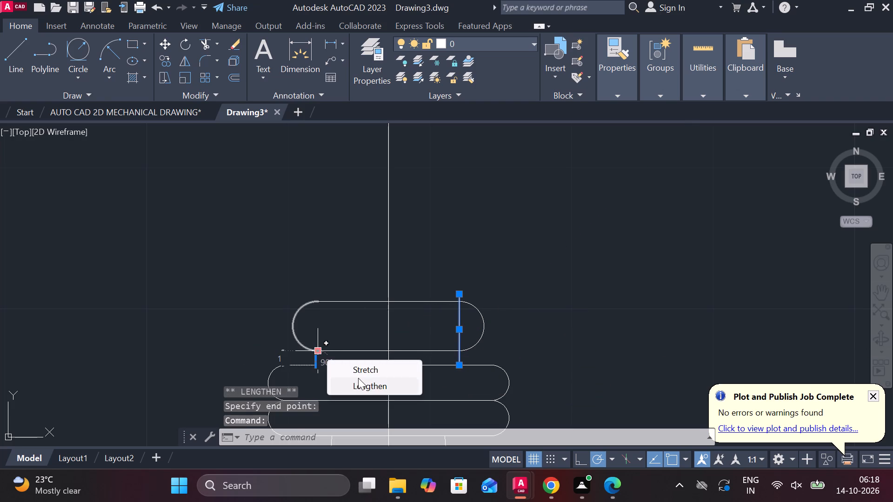
click(358, 381)
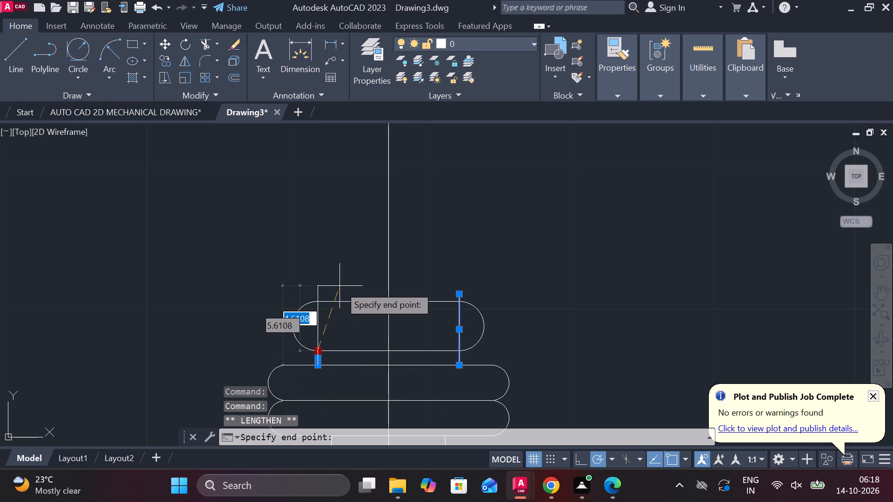
click(340, 286)
key(Escape)
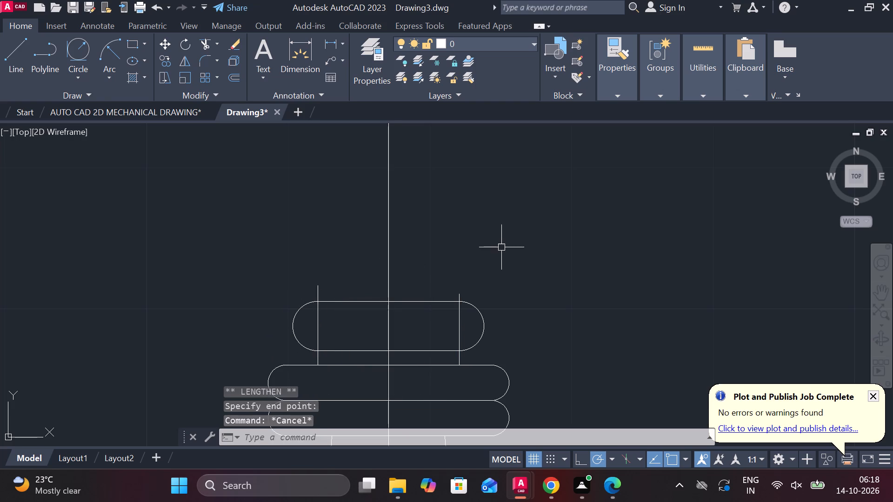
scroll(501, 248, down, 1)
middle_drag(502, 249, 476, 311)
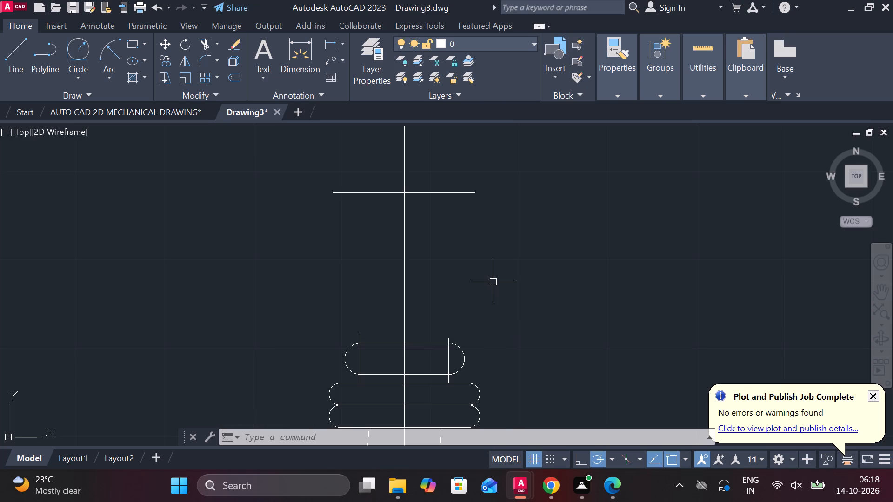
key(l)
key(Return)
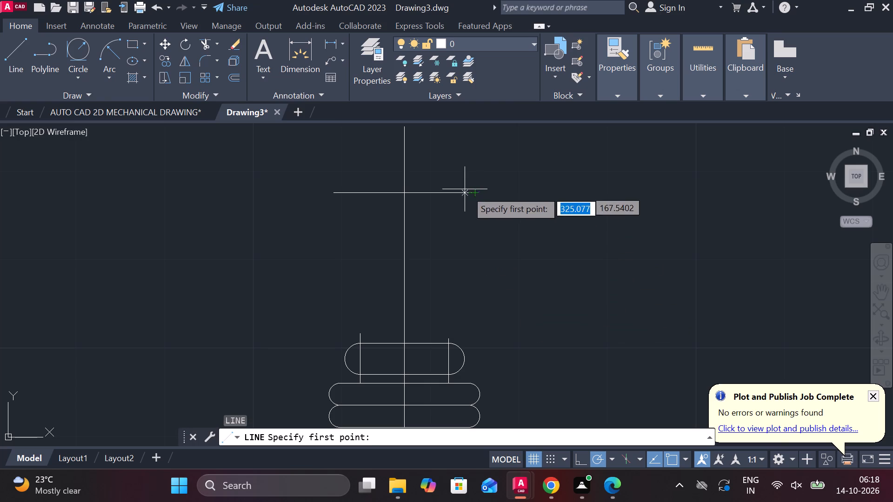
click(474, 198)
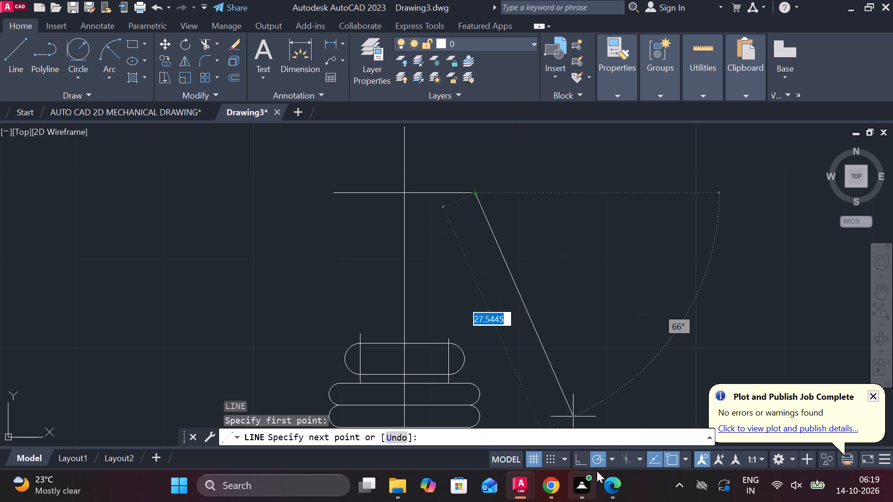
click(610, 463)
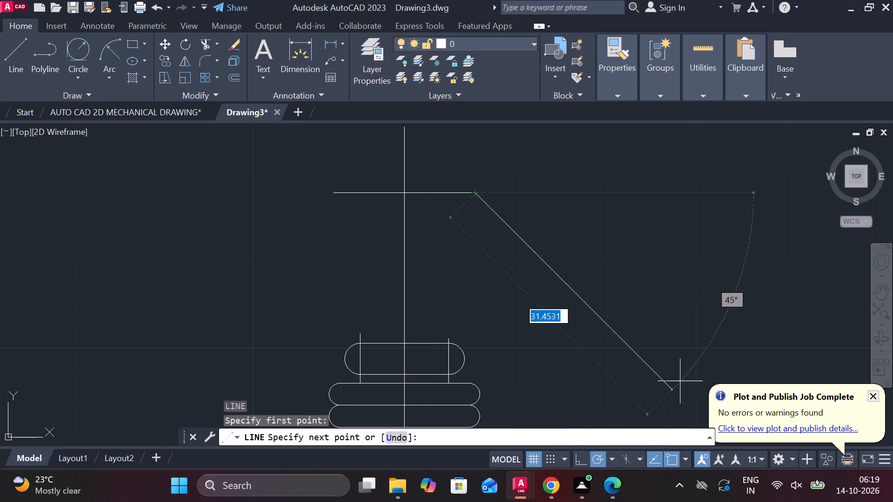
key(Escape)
With 23° polar tracking, draw lines sloping down and outward from the upper horizontal line's ends, about 9.3 long on the right and 10.8 on the left.
click(609, 462)
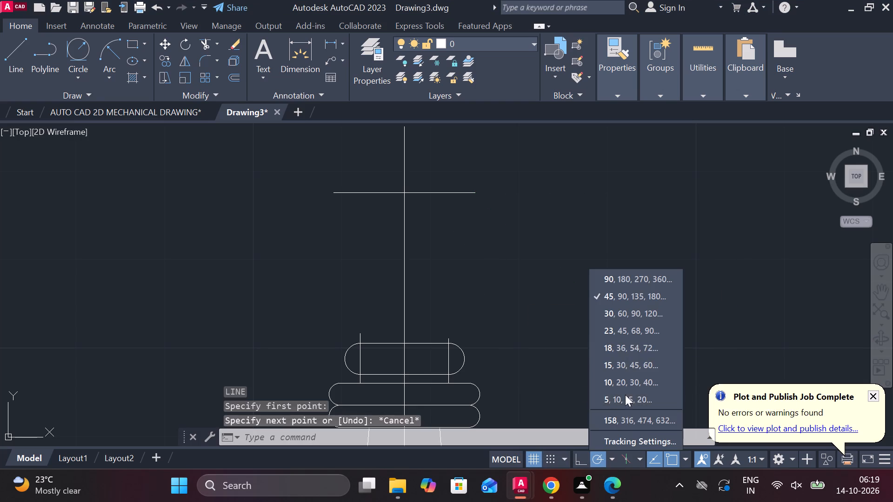
click(606, 337)
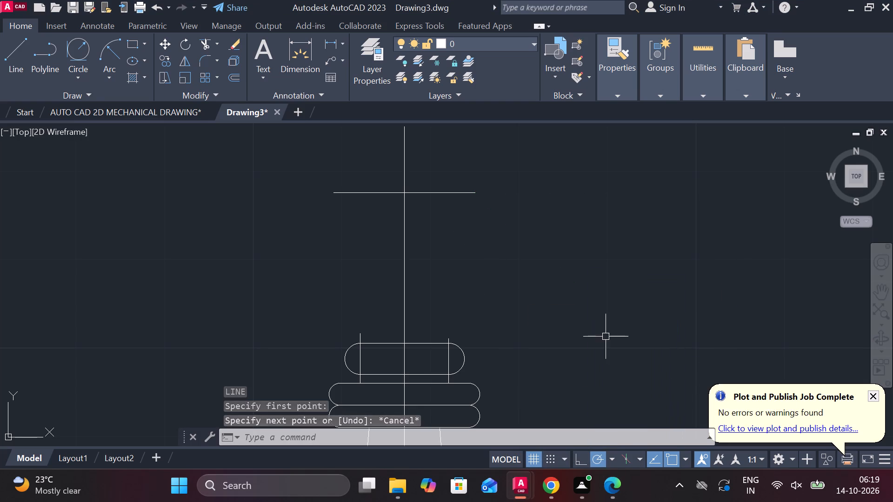
key(l)
key(Return)
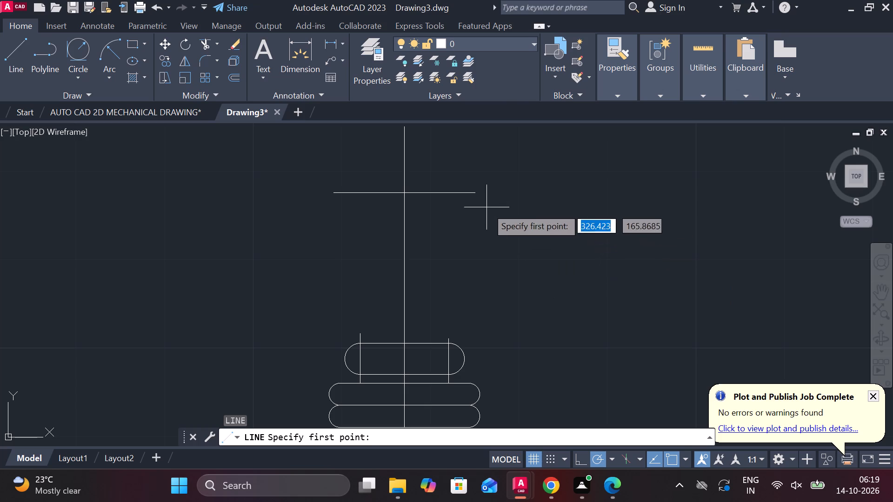
click(477, 198)
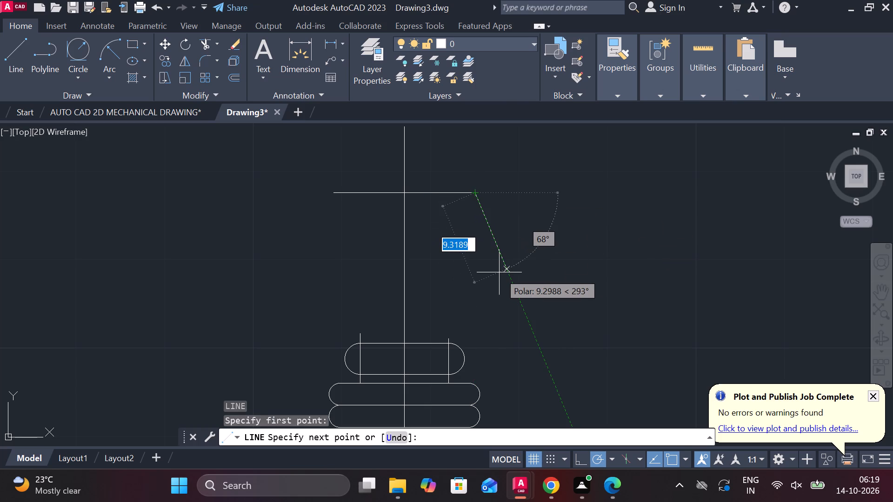
click(499, 272)
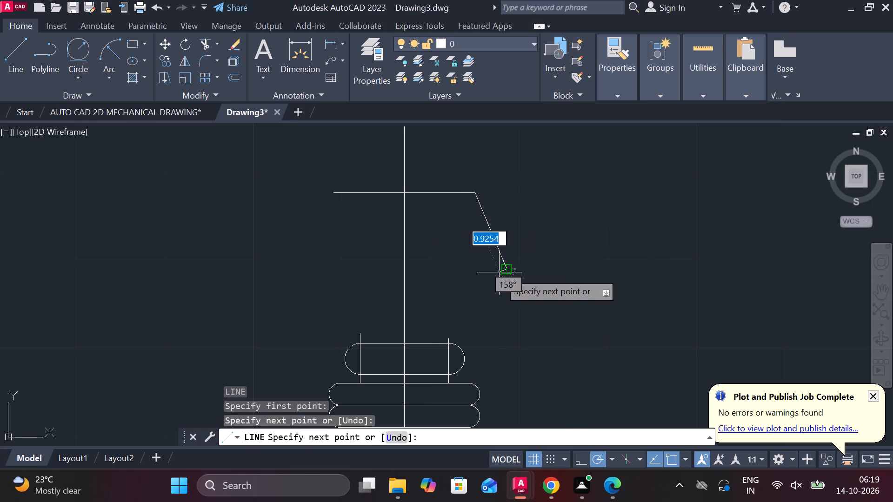
key(Escape)
key(space)
click(340, 195)
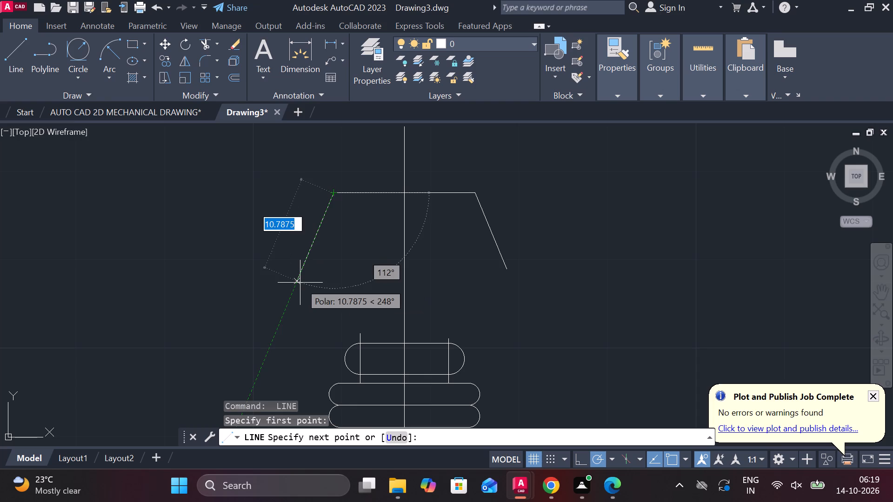
click(300, 283)
key(Escape)
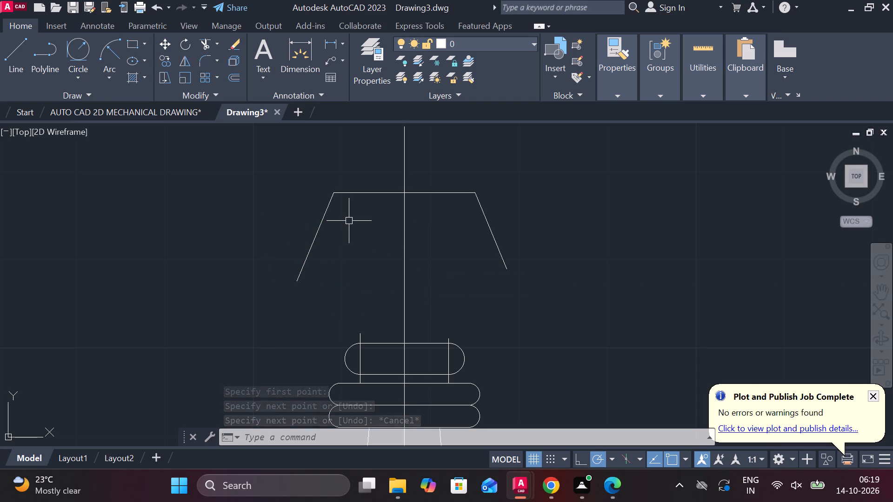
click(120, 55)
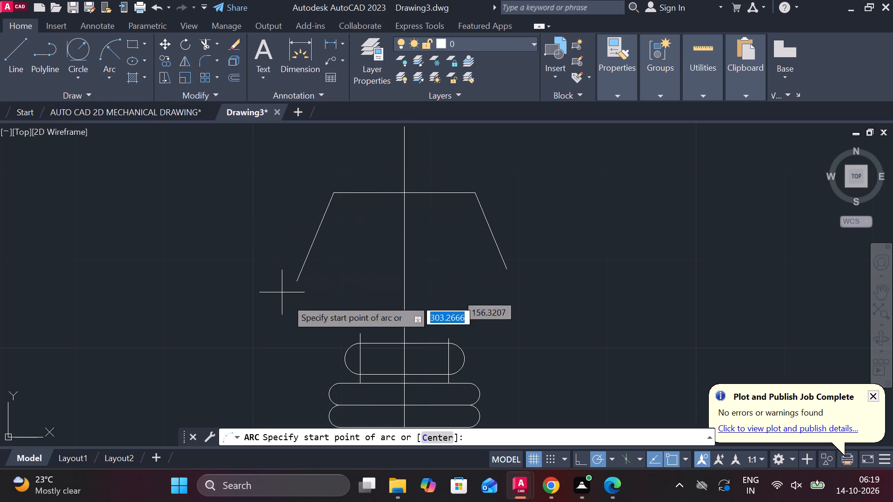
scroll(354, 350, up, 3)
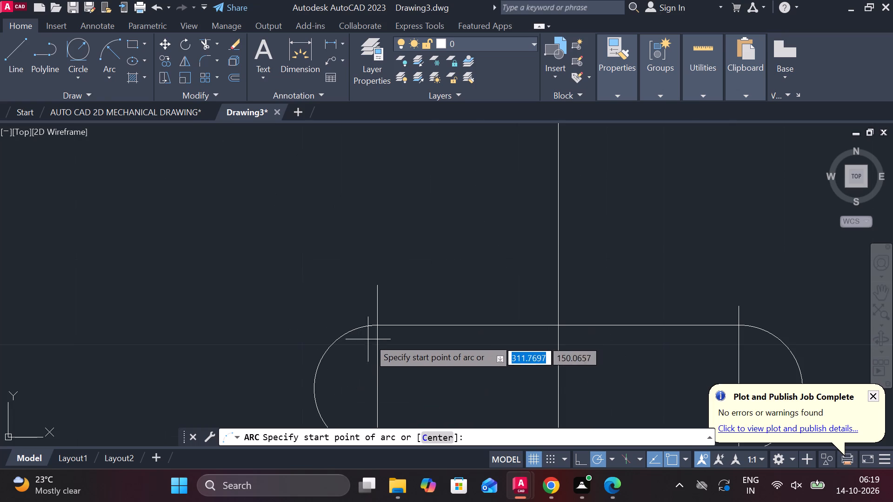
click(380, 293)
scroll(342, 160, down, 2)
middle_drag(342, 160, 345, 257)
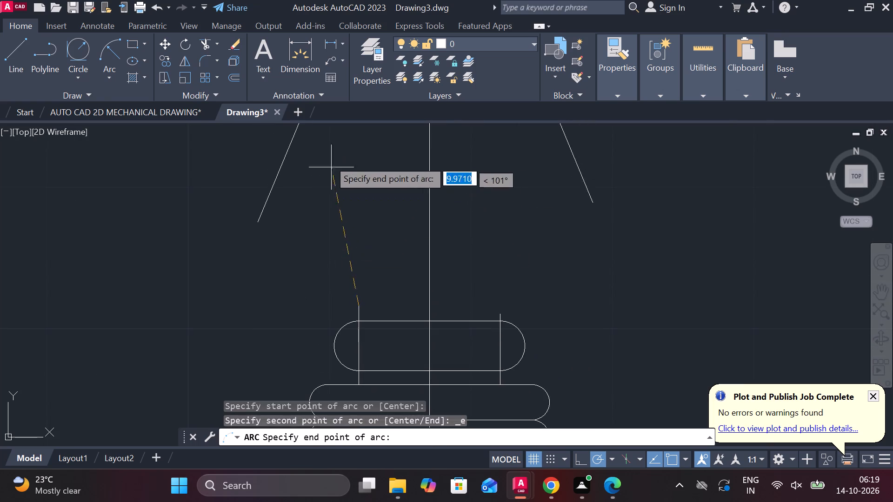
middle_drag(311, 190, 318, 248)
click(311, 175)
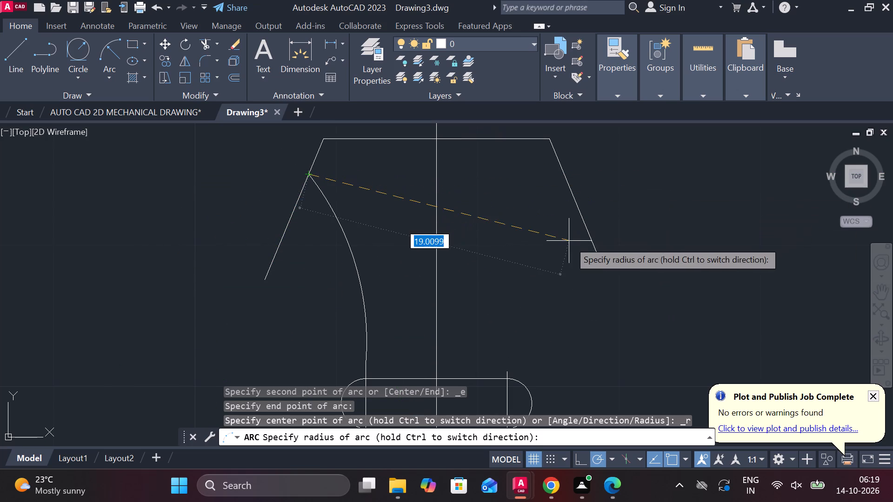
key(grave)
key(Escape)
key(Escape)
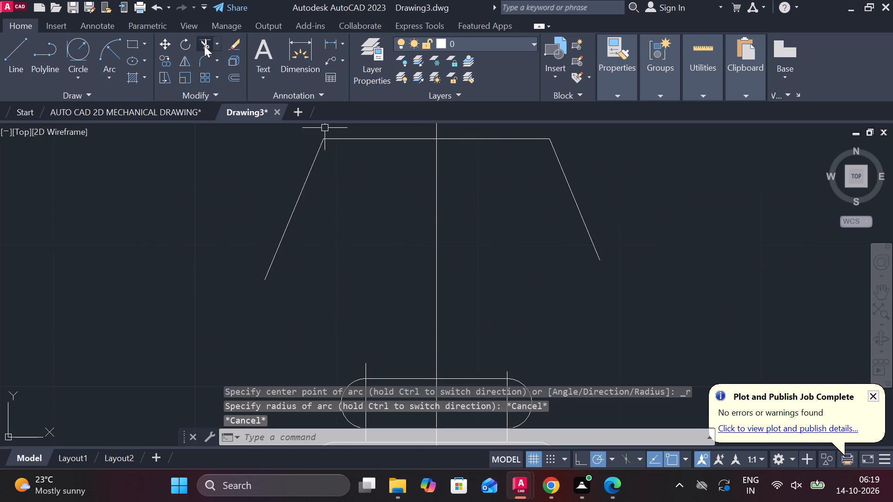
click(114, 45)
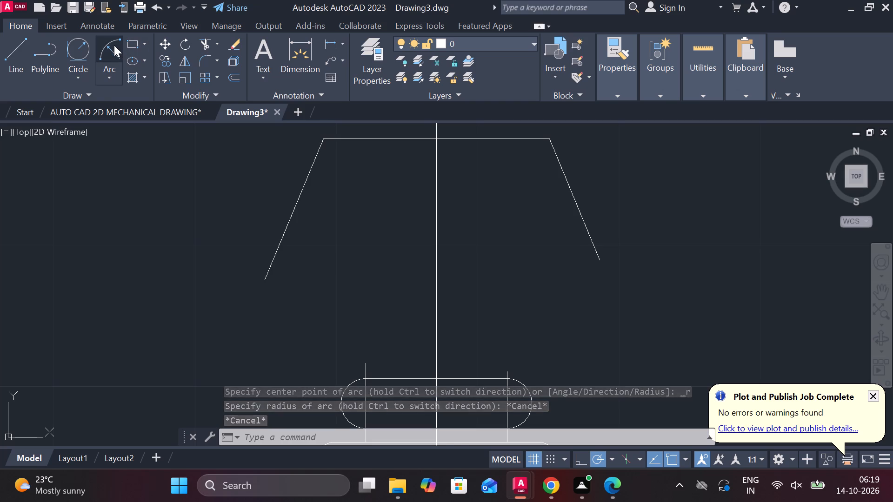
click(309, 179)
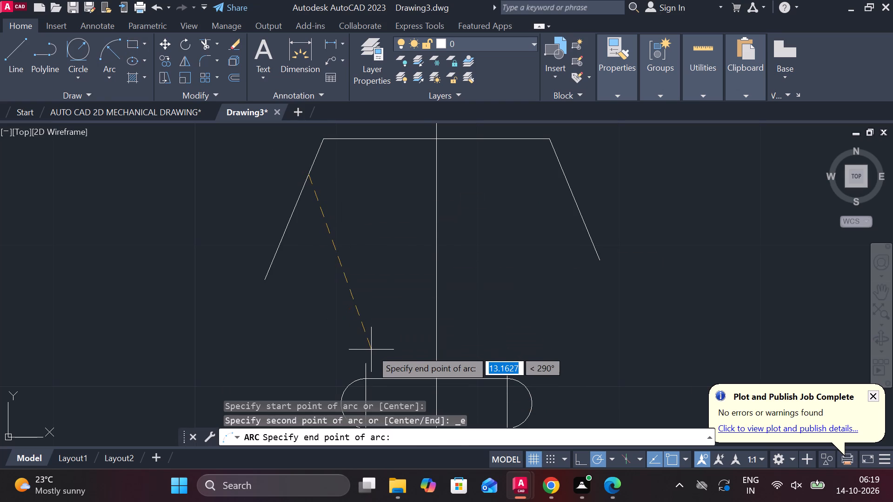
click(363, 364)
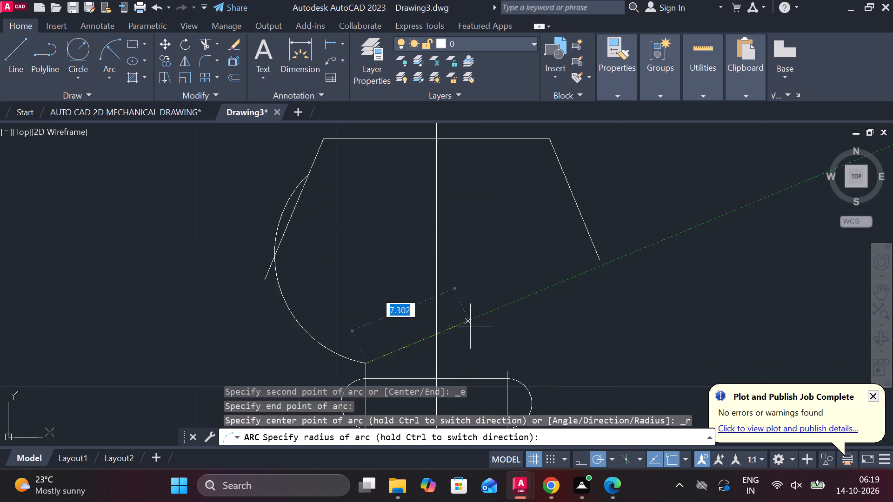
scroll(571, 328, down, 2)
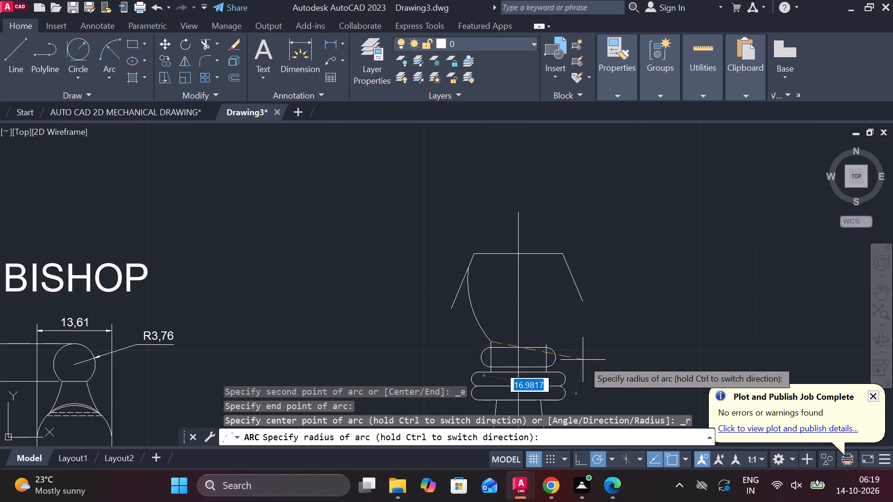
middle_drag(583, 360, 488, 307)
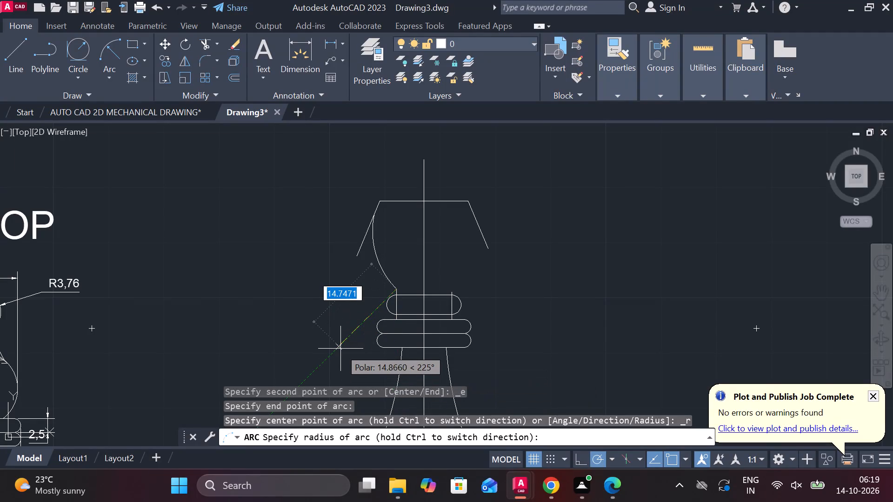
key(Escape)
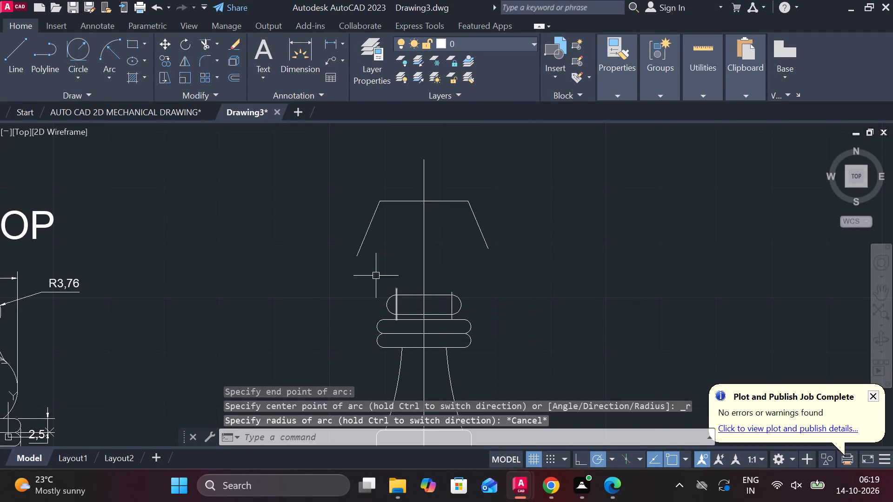
Draw a start-end-radius arc from the left vertical line's top to the left sloping line's midpoint, bulging toward the centre line, radius about 20.28.
scroll(362, 274, up, 1)
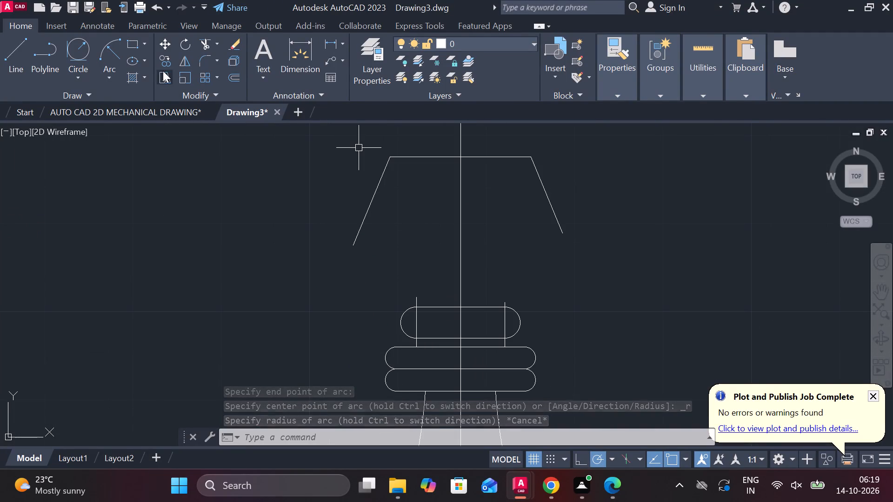
click(113, 81)
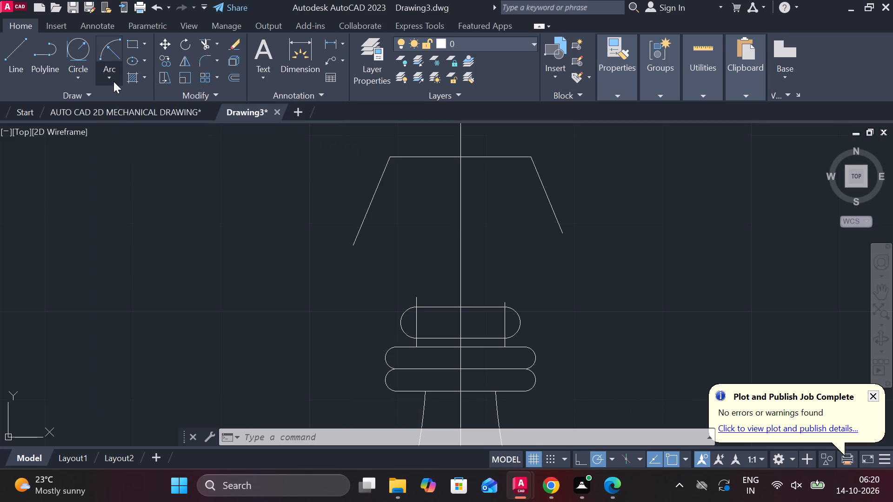
click(169, 280)
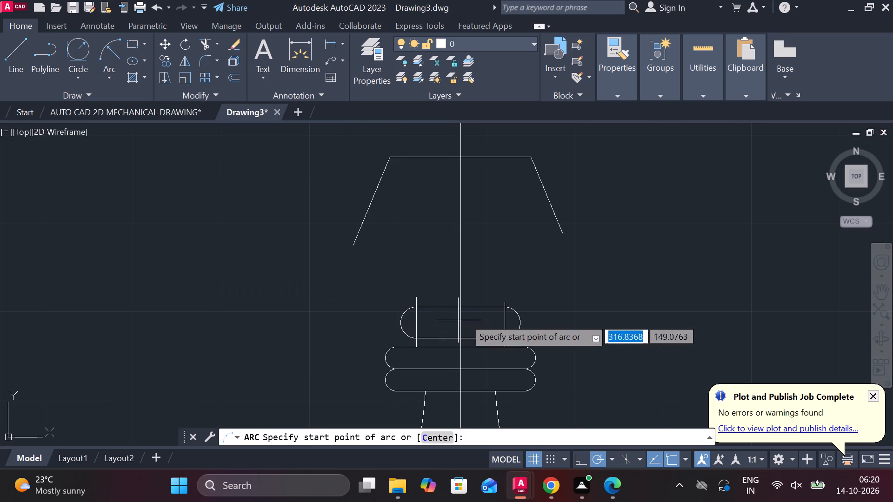
click(415, 294)
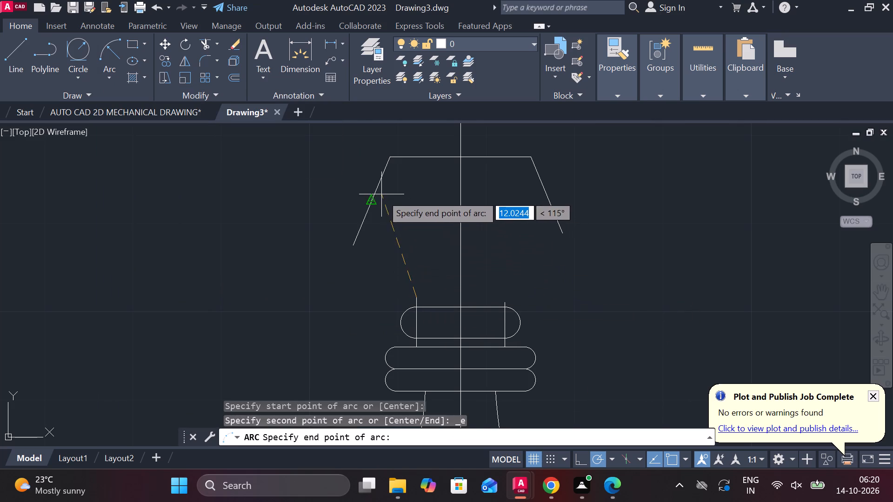
click(368, 201)
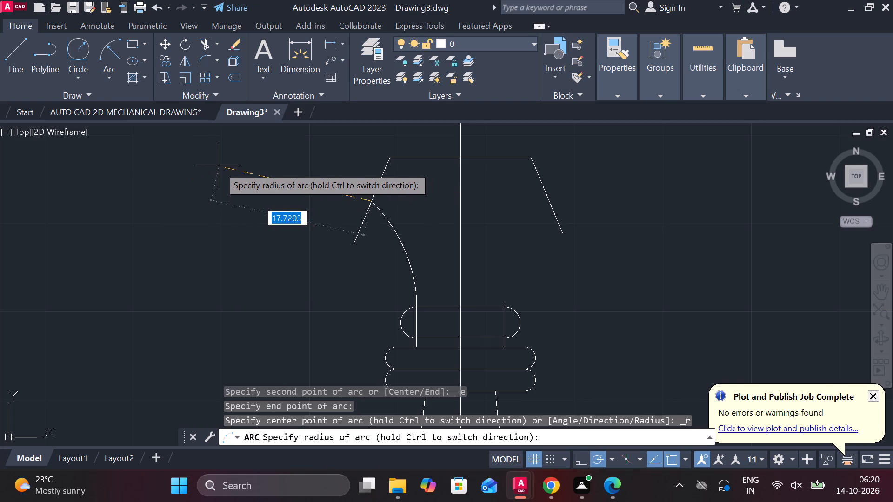
click(192, 206)
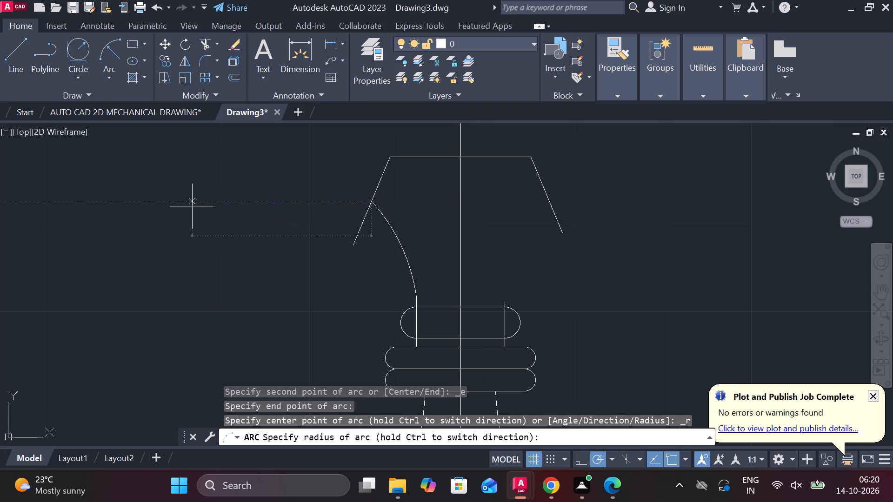
Mirror the left arc about the vertical centre line, keeping the original arc.
click(402, 258)
scroll(416, 308, up, 3)
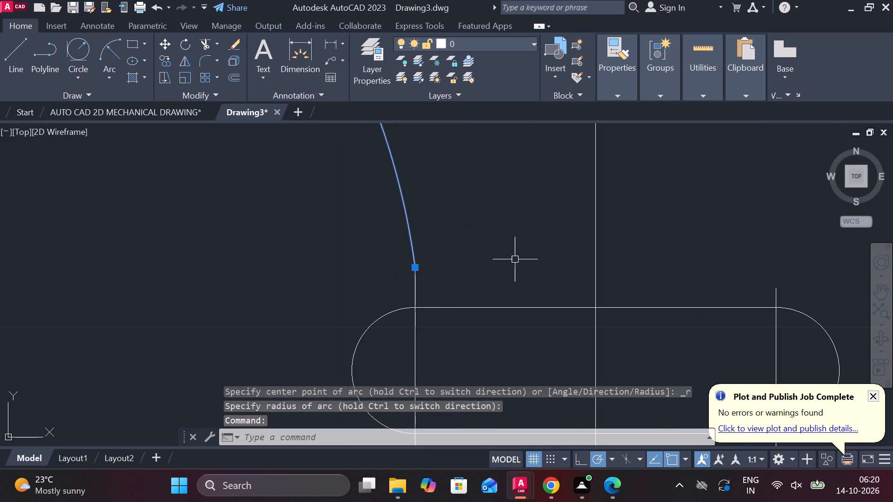
text(MI)
key(Return)
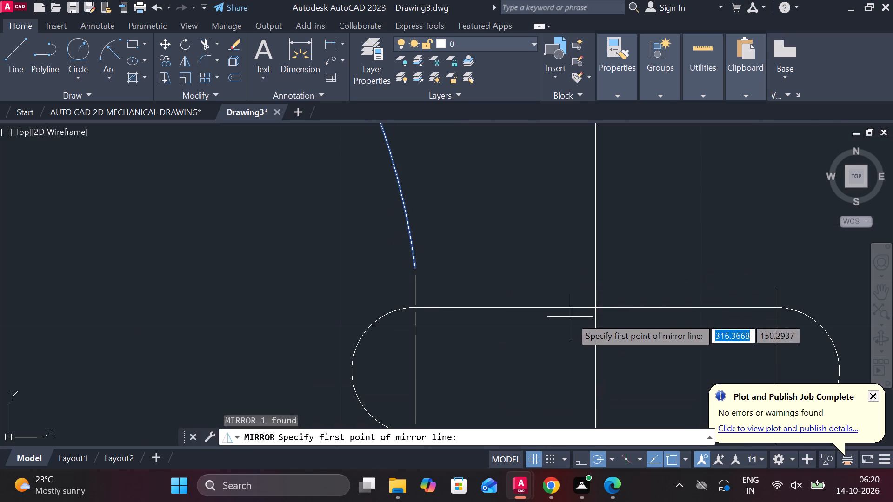
click(591, 313)
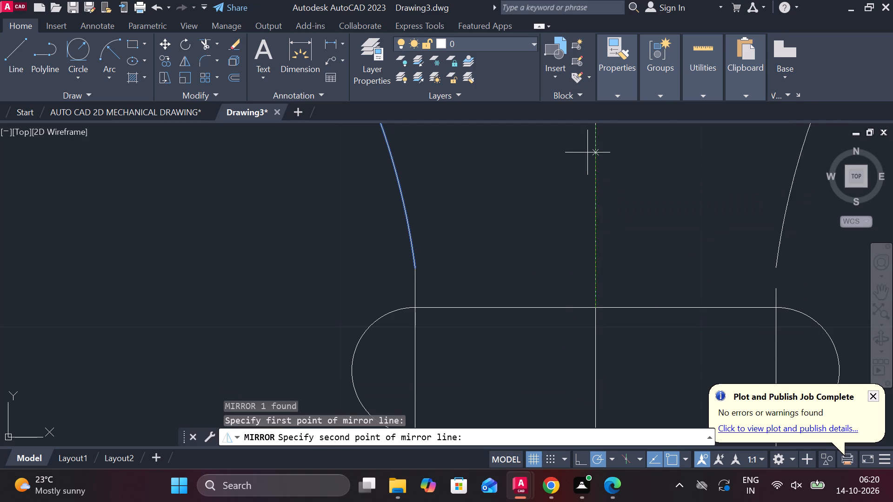
scroll(586, 151, down, 2)
middle_drag(587, 151, 570, 263)
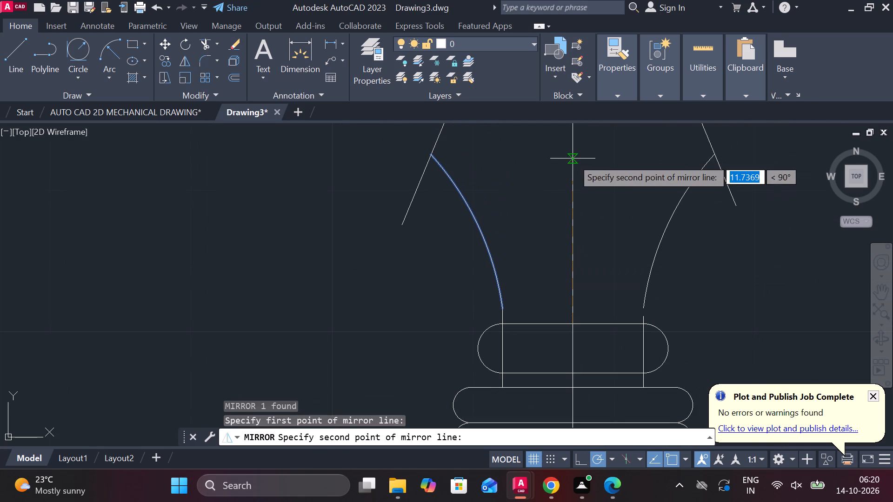
middle_drag(573, 159, 541, 312)
click(540, 234)
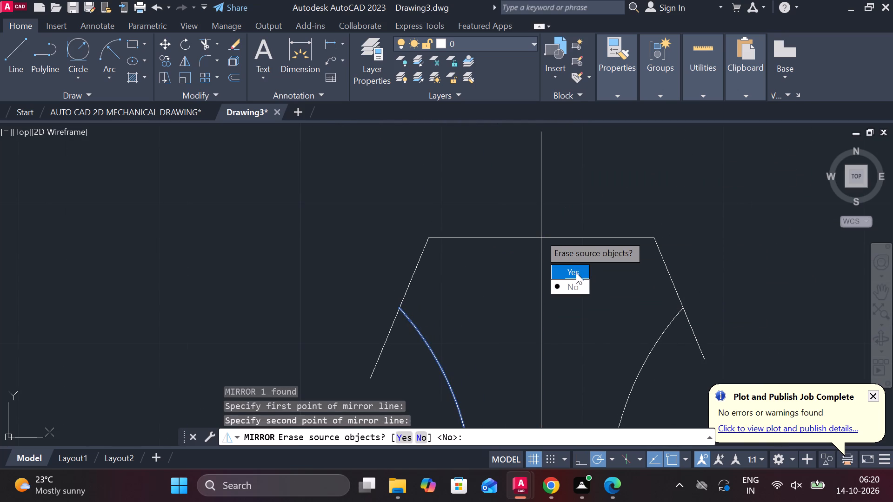
drag(577, 287, 540, 234)
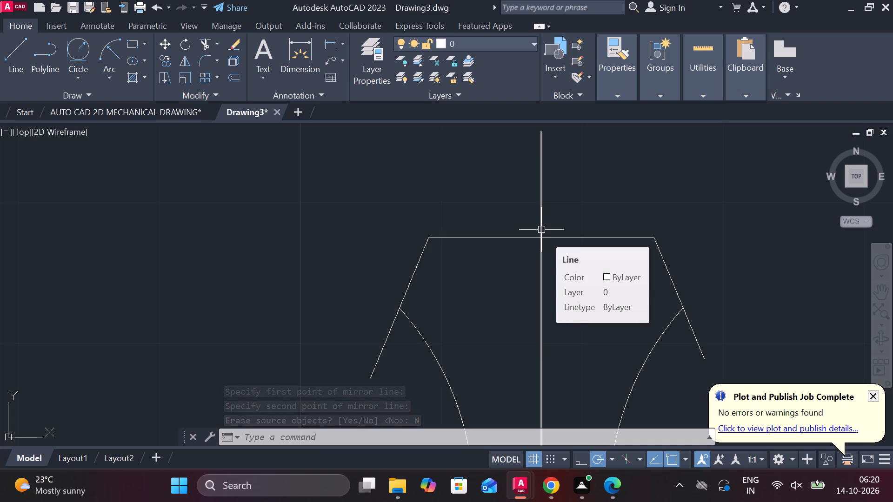
Extend the right short vertical line up to the lower end of the mirrored arc.
scroll(587, 254, down, 1)
scroll(630, 376, up, 1)
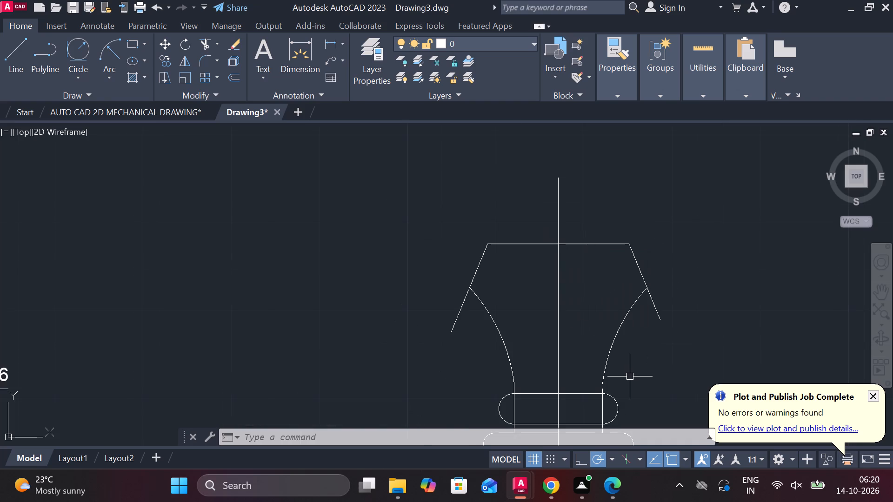
middle_drag(611, 374, 598, 350)
scroll(583, 360, up, 1)
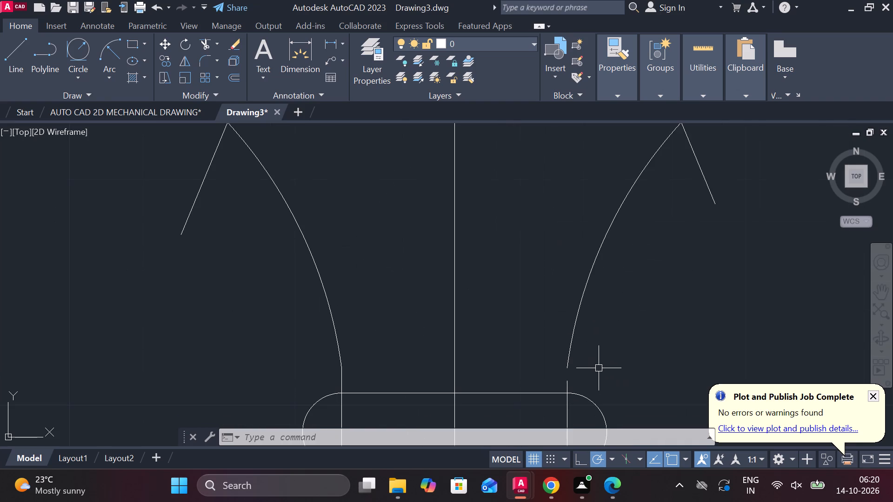
text(EX)
key(space)
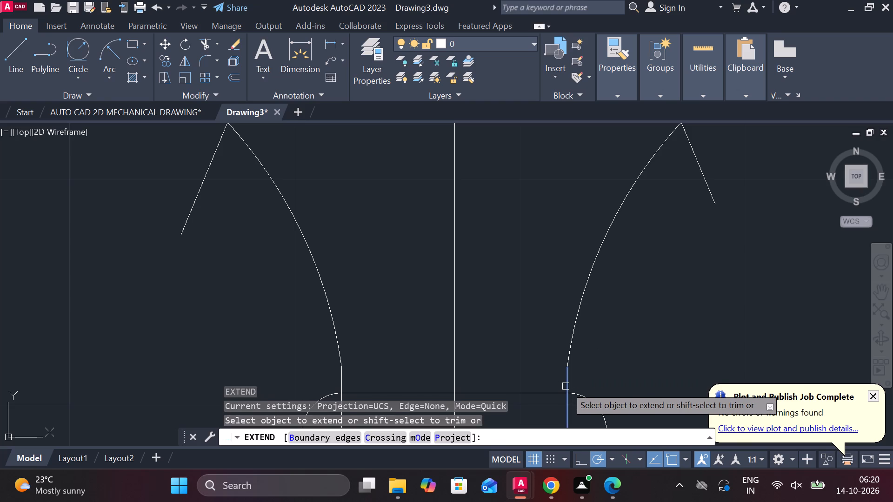
click(566, 386)
scroll(596, 343, down, 1)
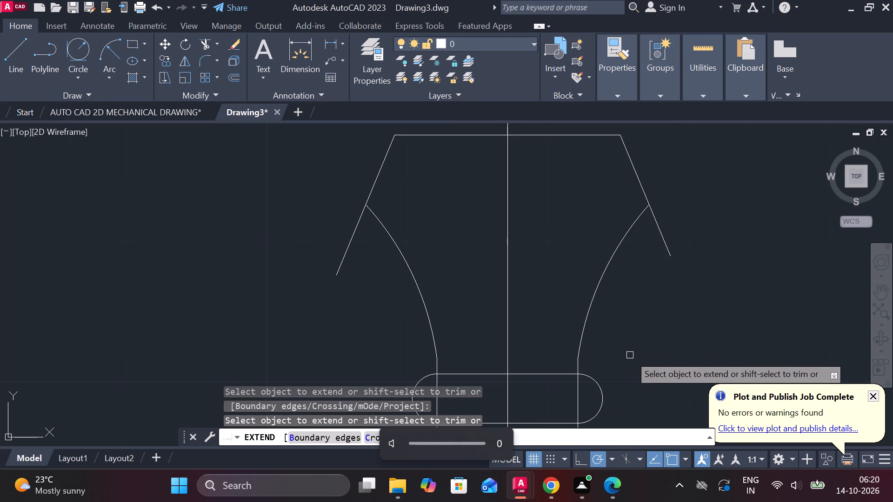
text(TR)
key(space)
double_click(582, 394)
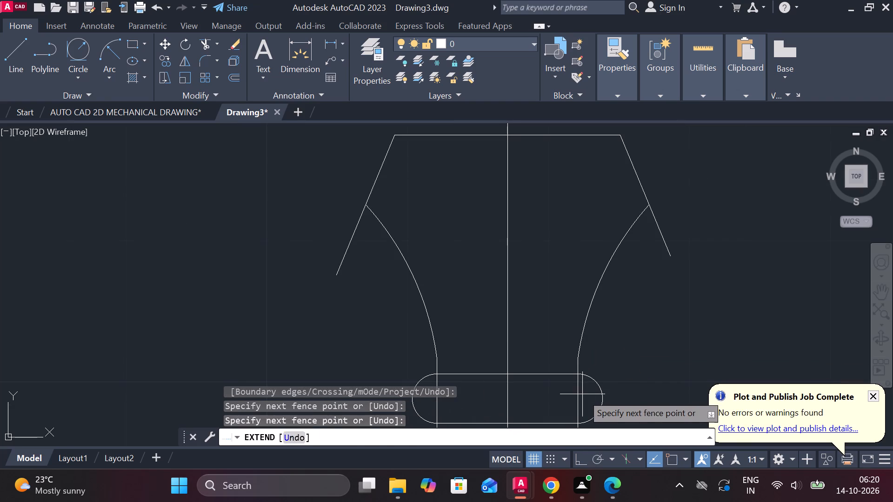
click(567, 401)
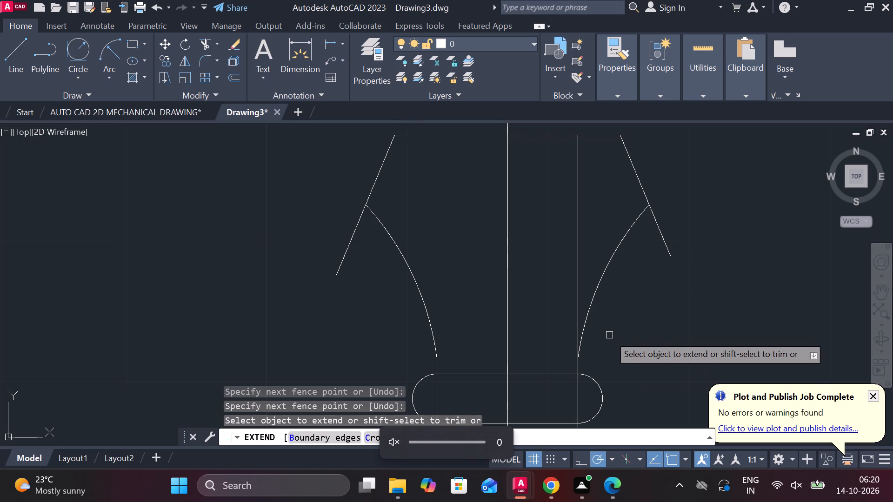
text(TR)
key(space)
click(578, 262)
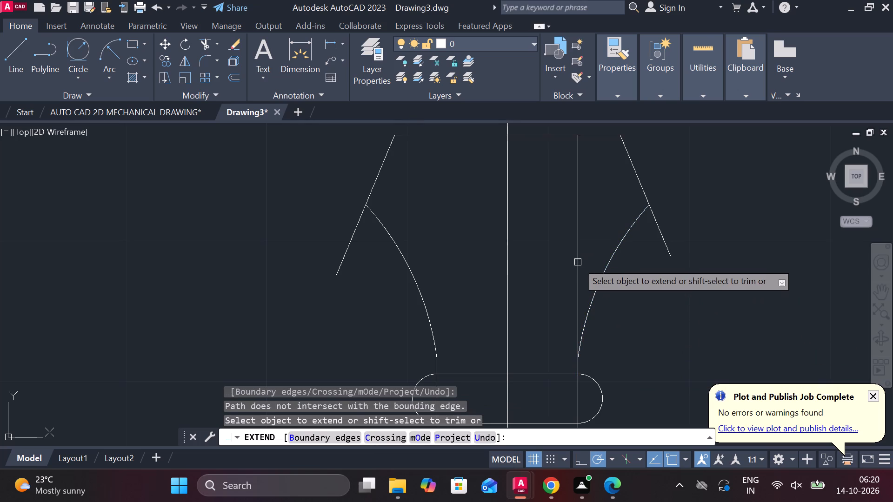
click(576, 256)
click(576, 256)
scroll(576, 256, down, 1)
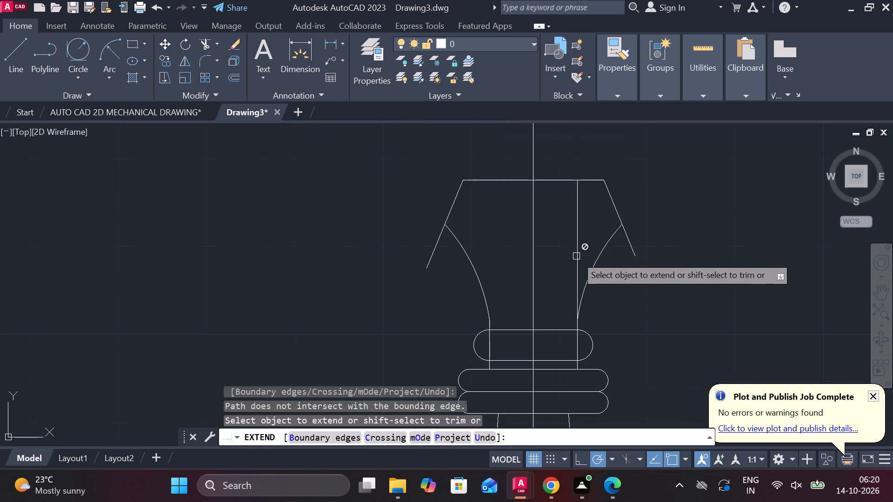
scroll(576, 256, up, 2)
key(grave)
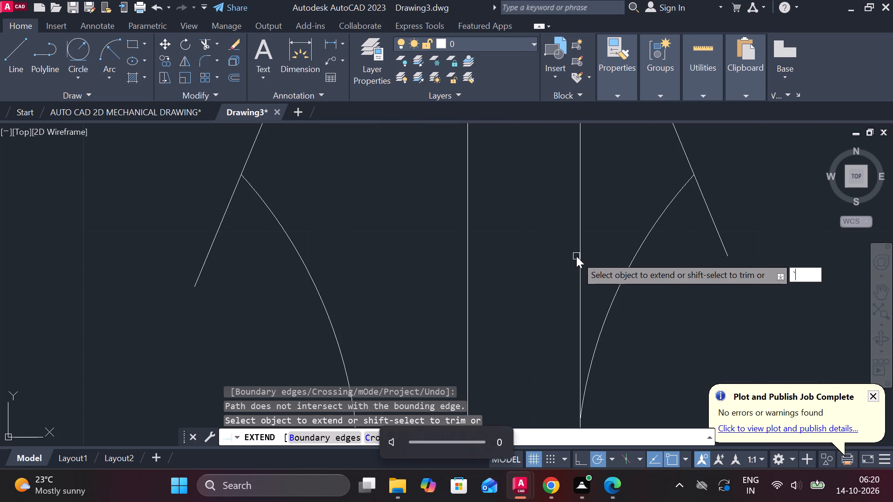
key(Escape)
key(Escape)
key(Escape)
Trim the right vertical line back to the arc's lower end, and remove both vertical lines' portions inside the round-ended part.
text(TR)
key(space)
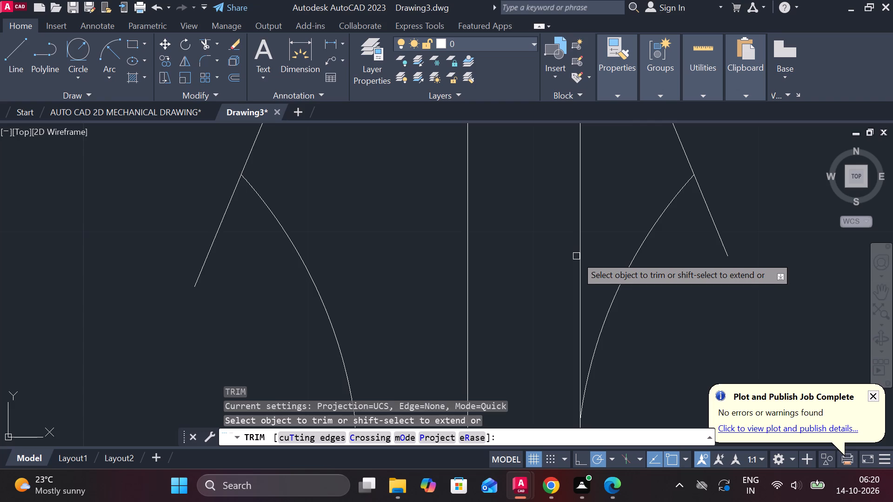
click(578, 260)
scroll(574, 284, down, 2)
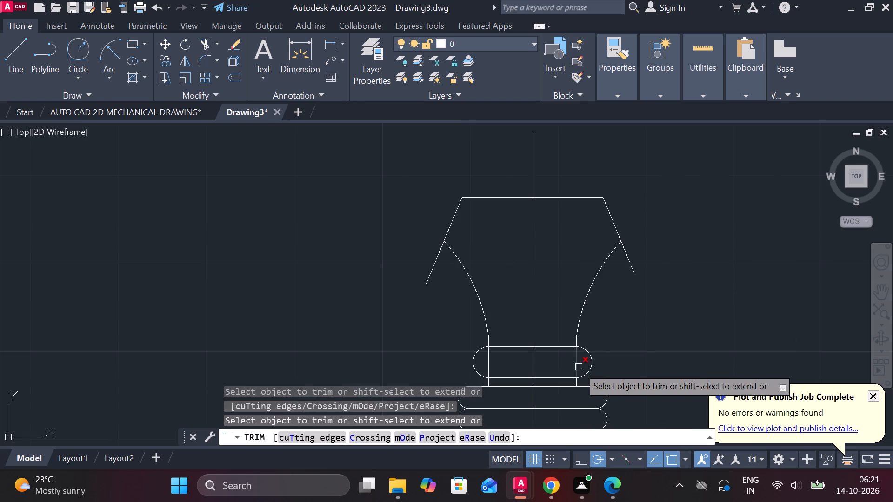
click(579, 367)
click(484, 363)
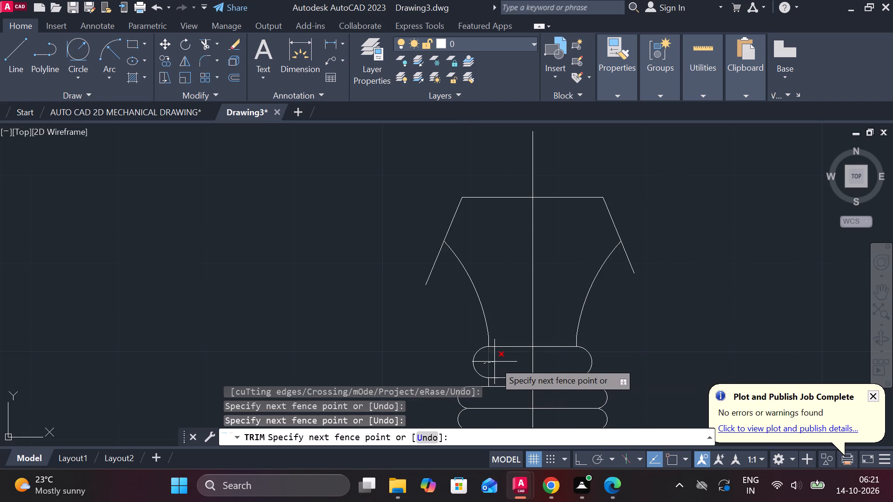
click(494, 362)
scroll(487, 384, up, 2)
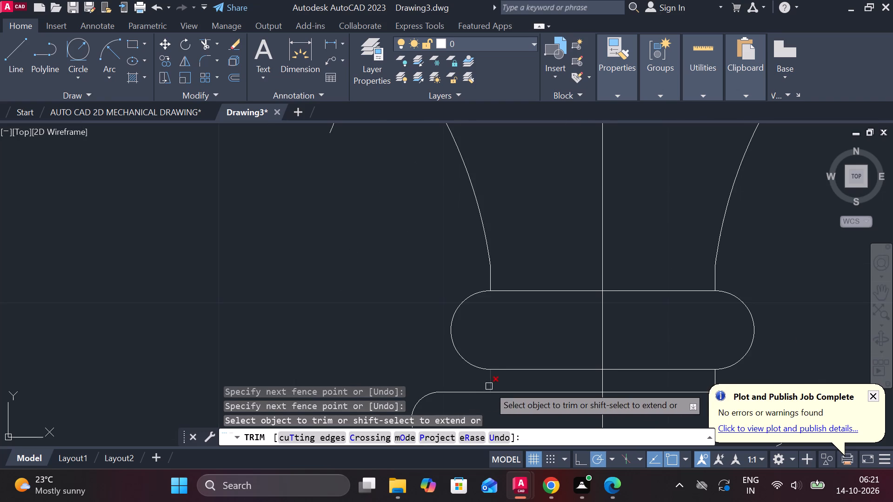
click(489, 386)
key(ctrl+z)
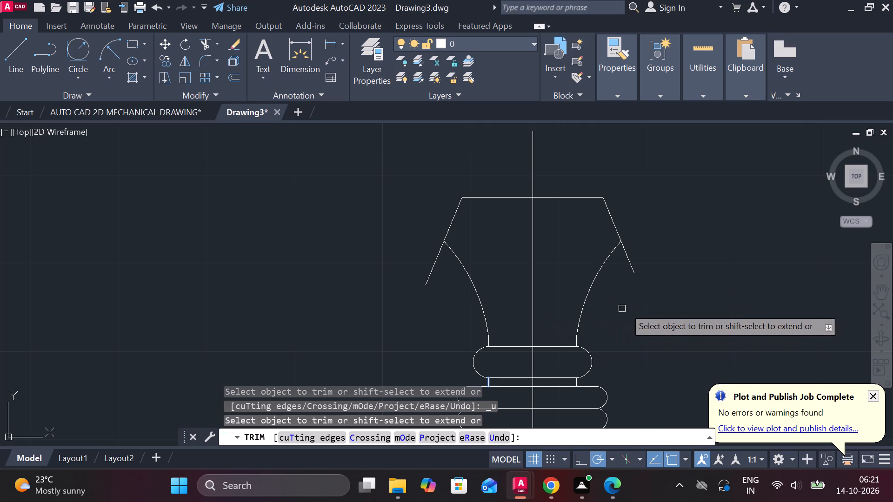
Trim the ends of both sloping lines that run past the arcs.
click(627, 268)
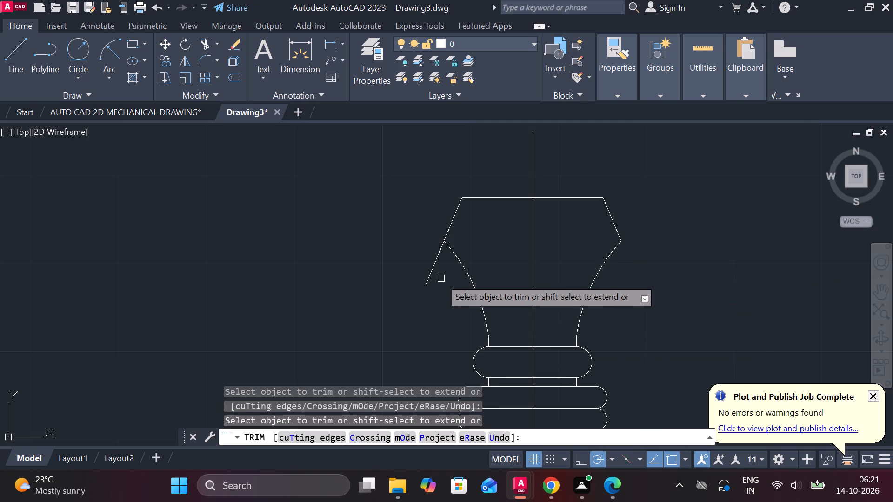
click(436, 266)
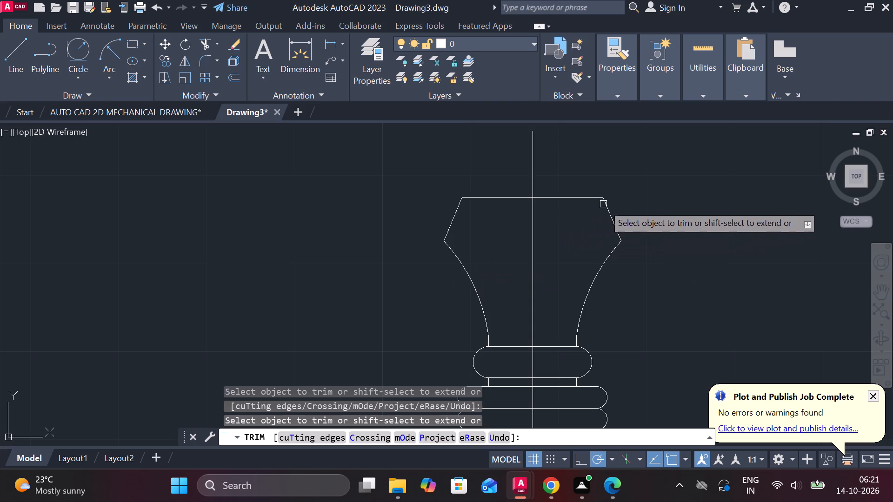
key(Escape)
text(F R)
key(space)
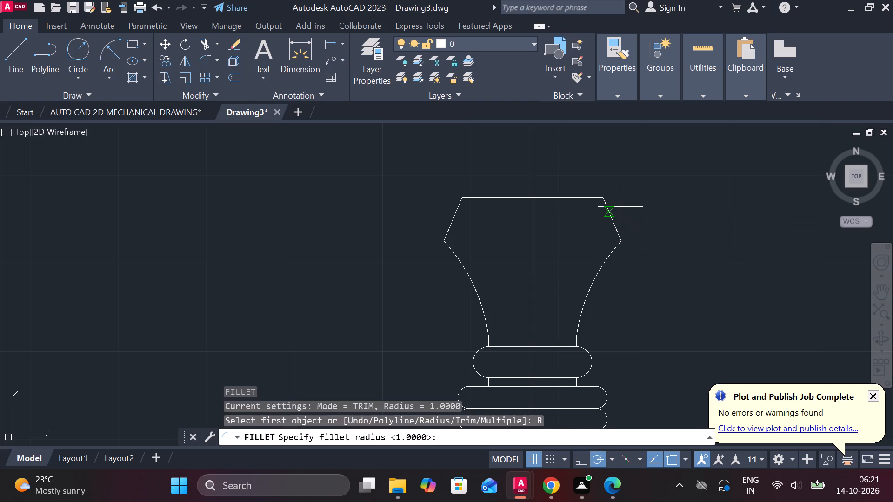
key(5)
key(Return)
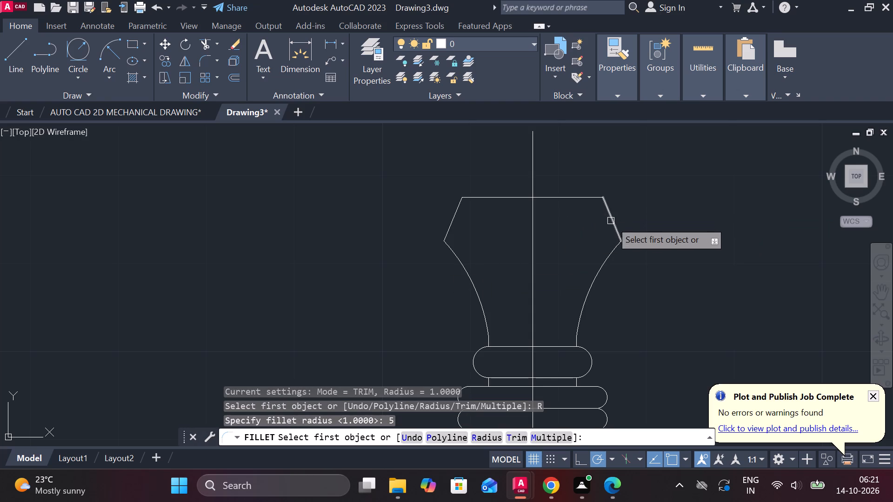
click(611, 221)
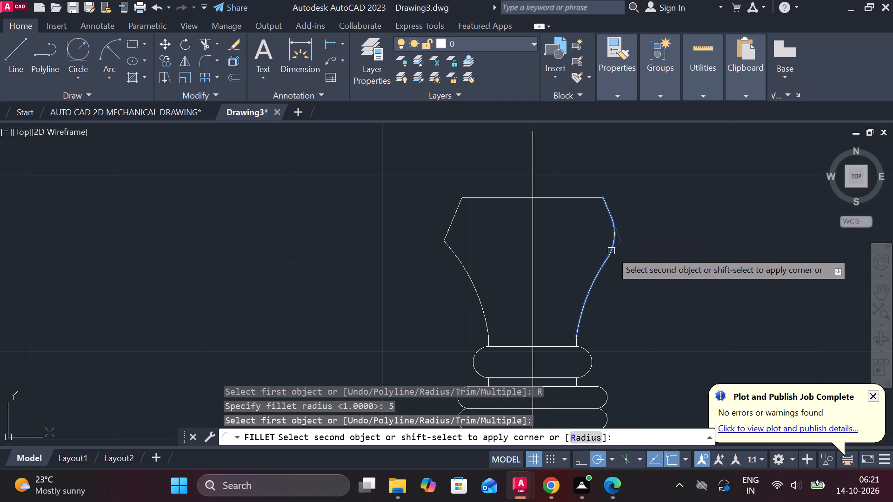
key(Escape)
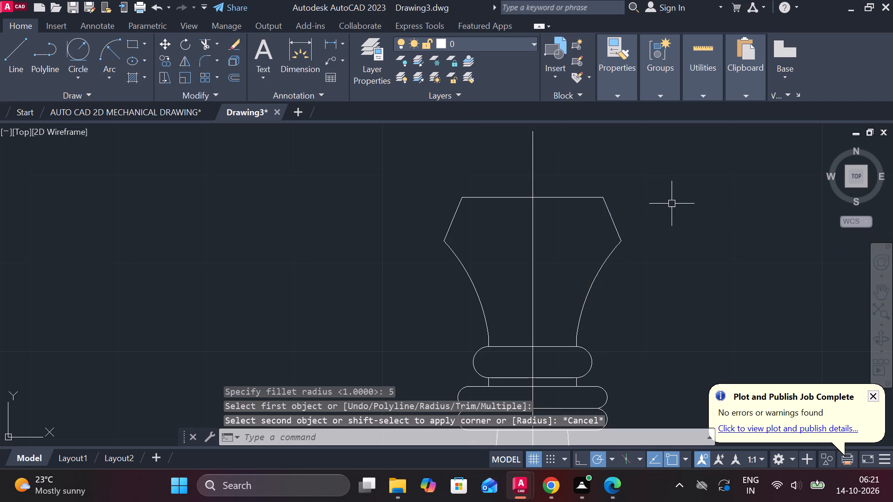
Fillet both outer corners of the head, where the sloping lines meet the arcs, with radius 3.
text(F R)
key(space)
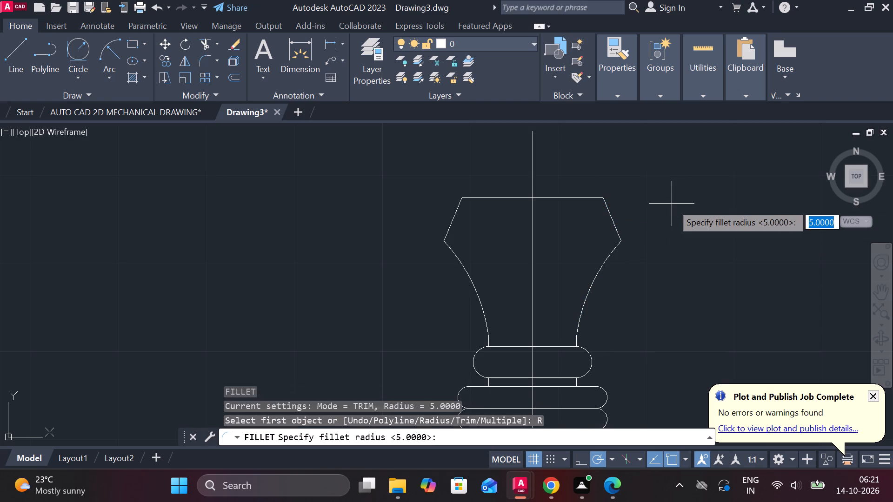
text(3)
key(space)
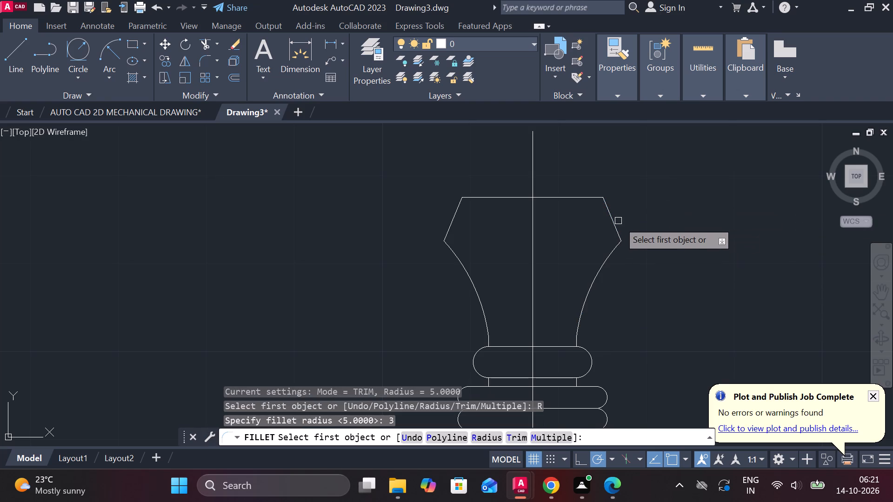
click(618, 221)
click(616, 228)
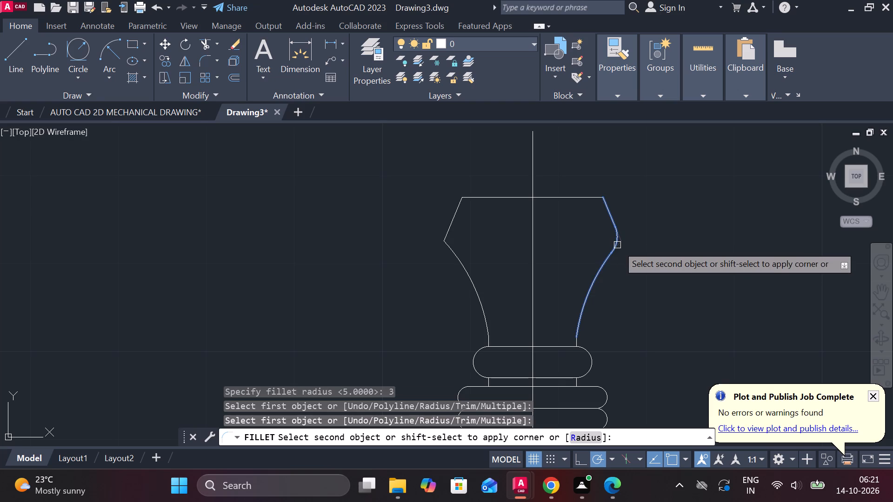
click(617, 245)
key(space)
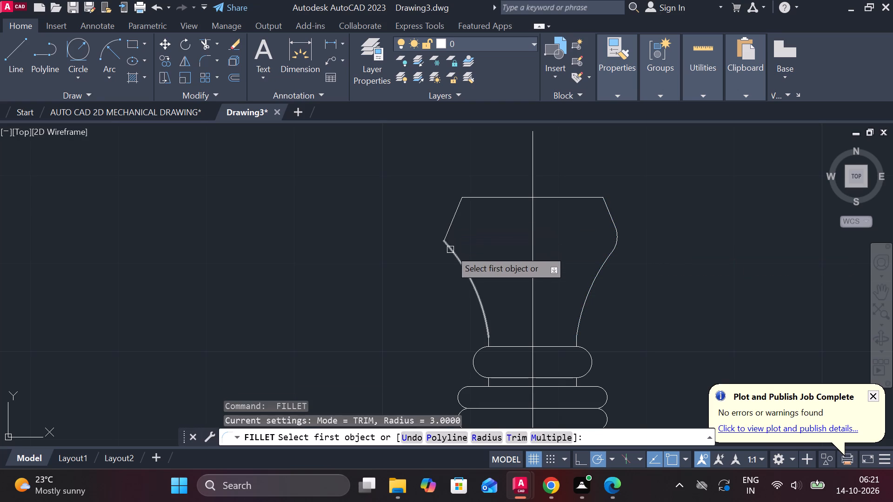
click(450, 250)
click(451, 228)
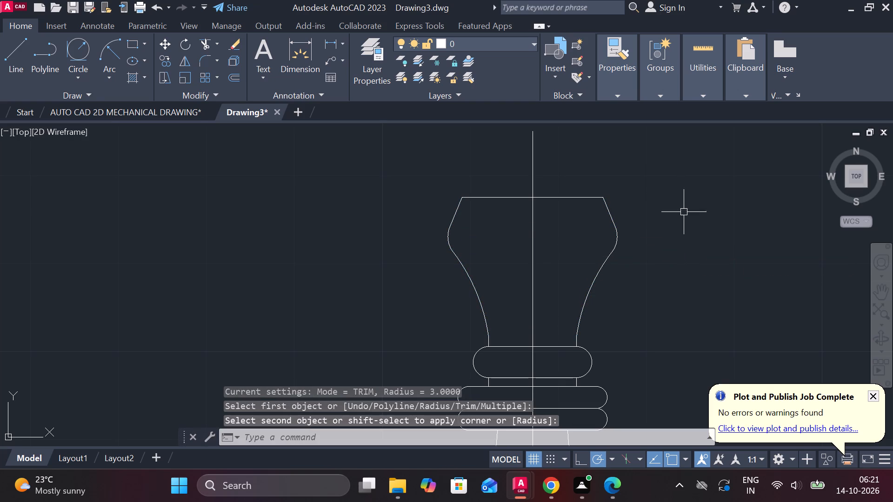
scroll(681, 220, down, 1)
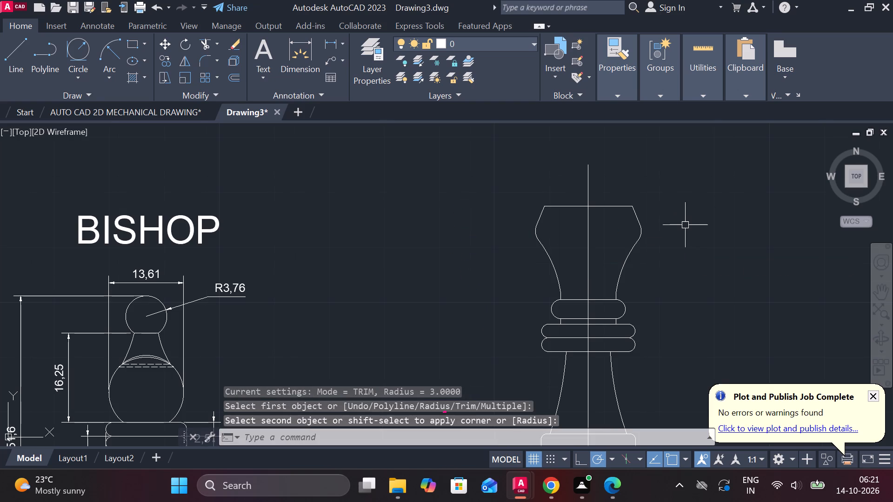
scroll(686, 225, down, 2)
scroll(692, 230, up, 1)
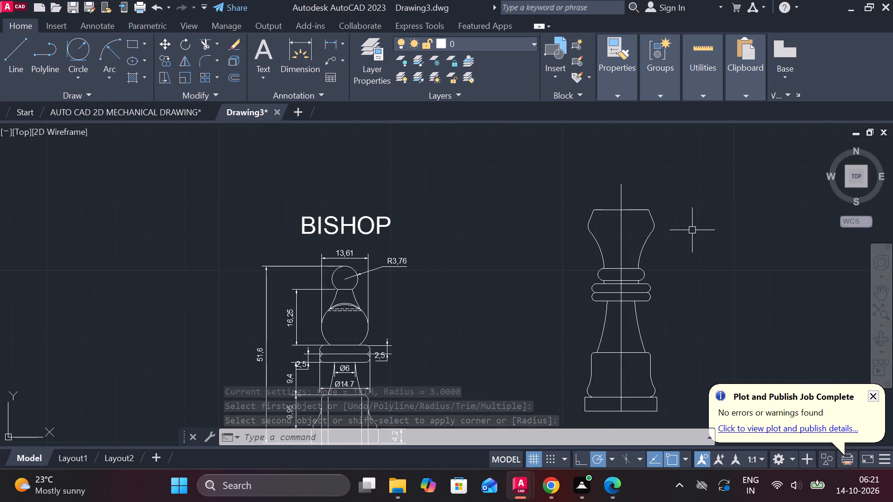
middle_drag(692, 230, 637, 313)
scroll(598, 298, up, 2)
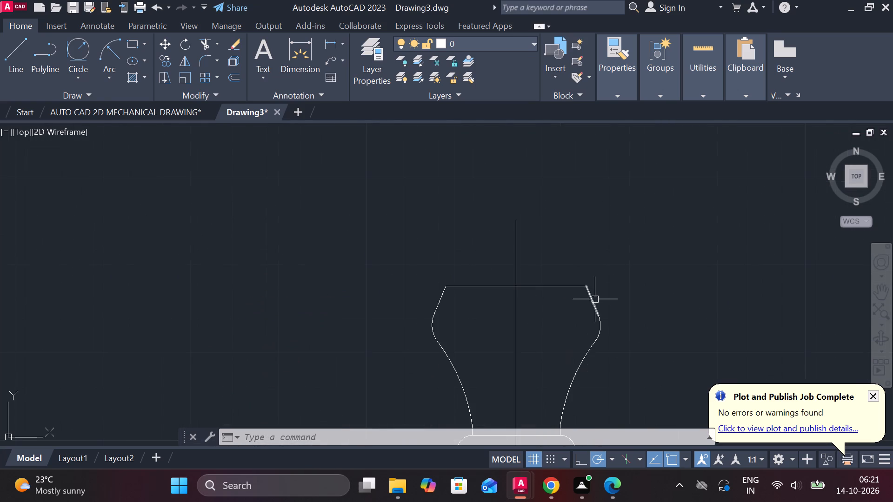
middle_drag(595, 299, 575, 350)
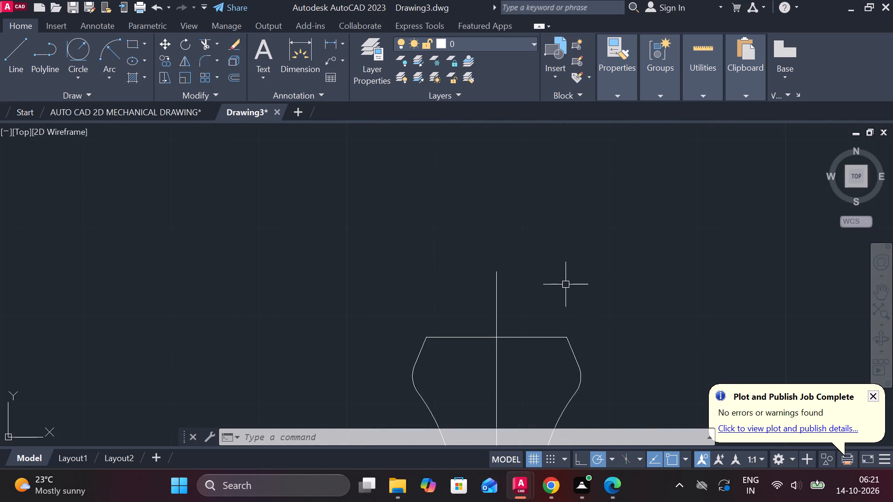
Offset the head's top horizontal line upward by 1.5.
click(540, 336)
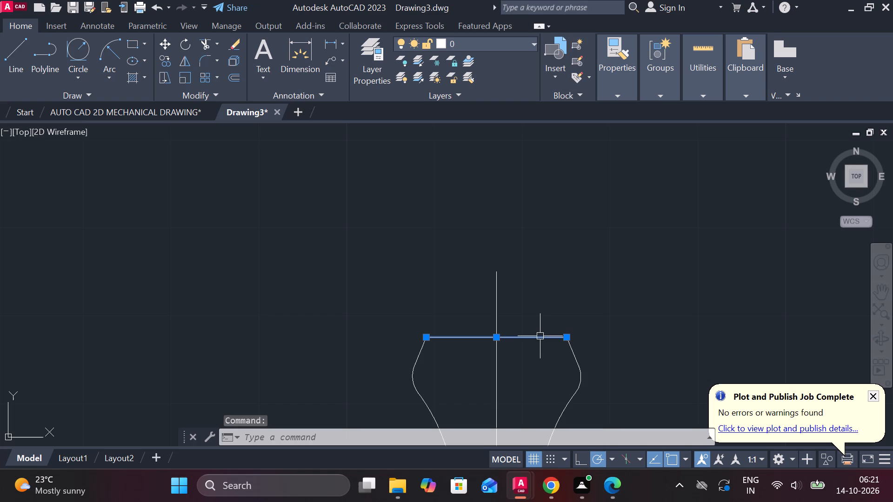
key(o)
key(Return)
key(Return)
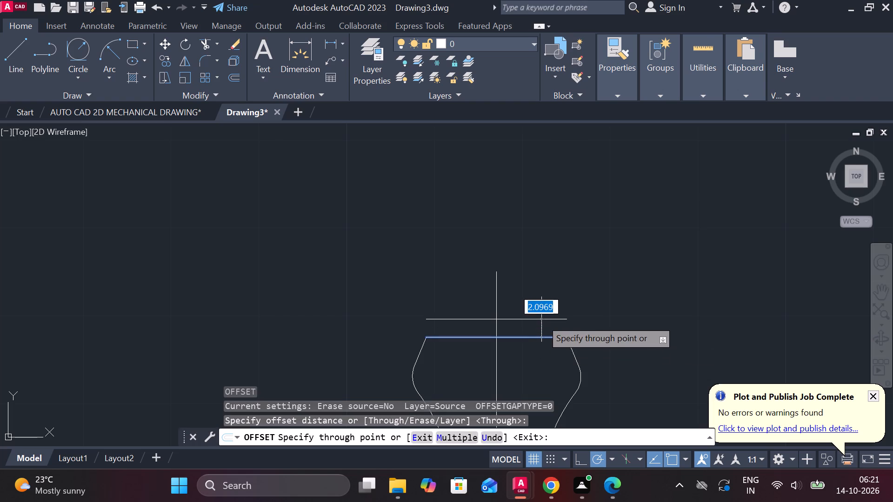
key(1)
key(period)
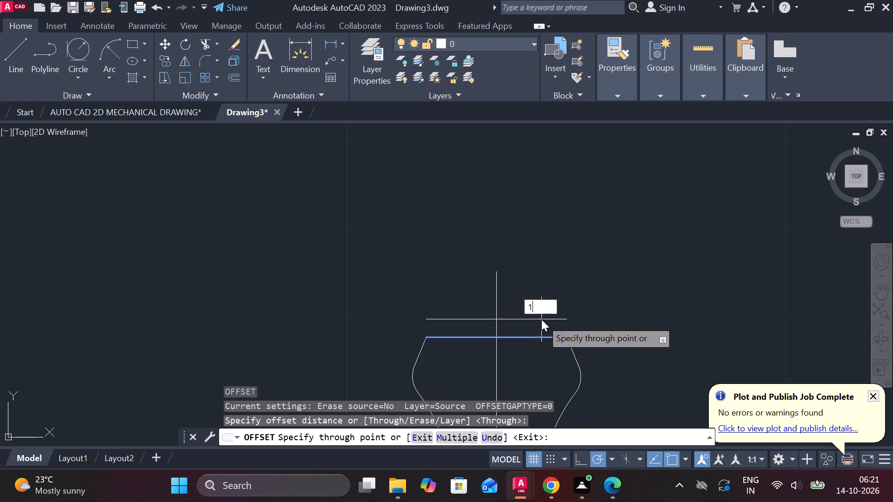
key(5)
key(Return)
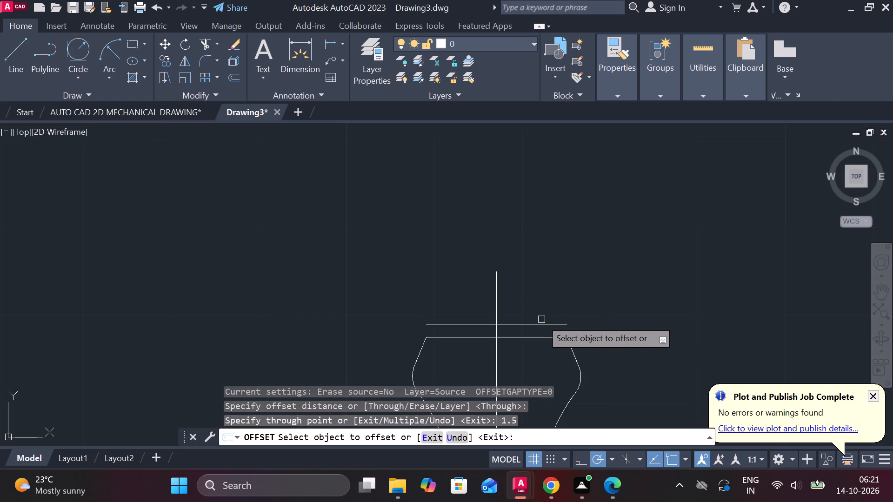
Offset the vertical centre line by 5.5 to both sides.
double_click(495, 287)
text(5.5)
key(space)
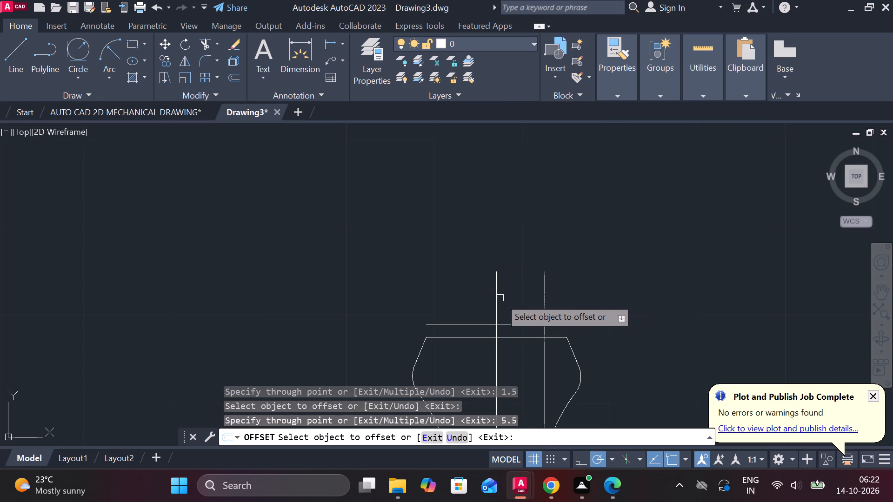
click(500, 296)
text(5.5)
key(Return)
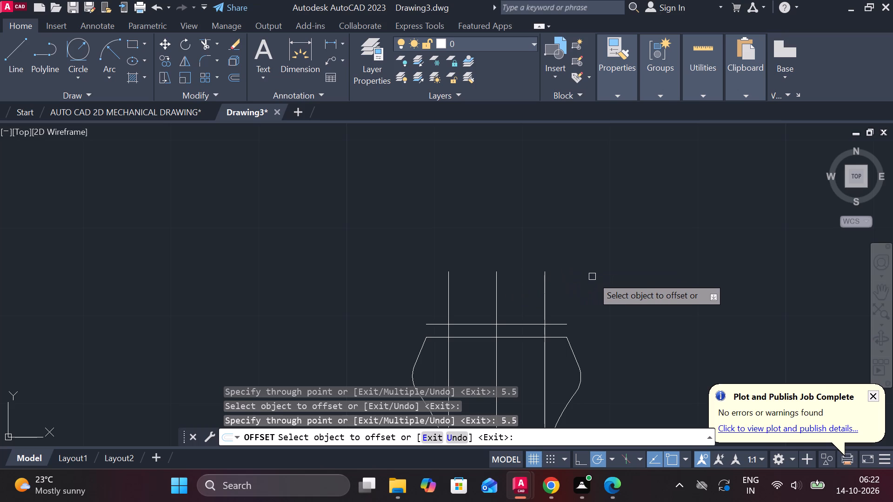
Offset the vertical centre line by 3 to both sides.
click(499, 297)
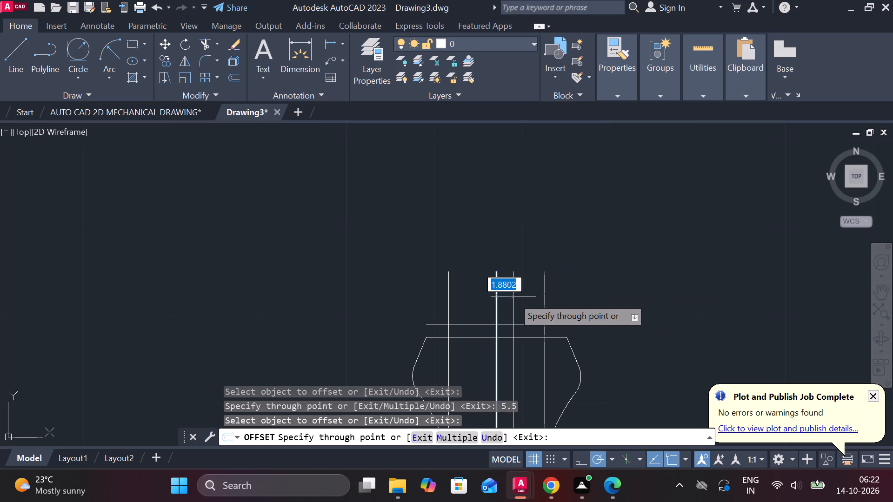
text(3)
key(space)
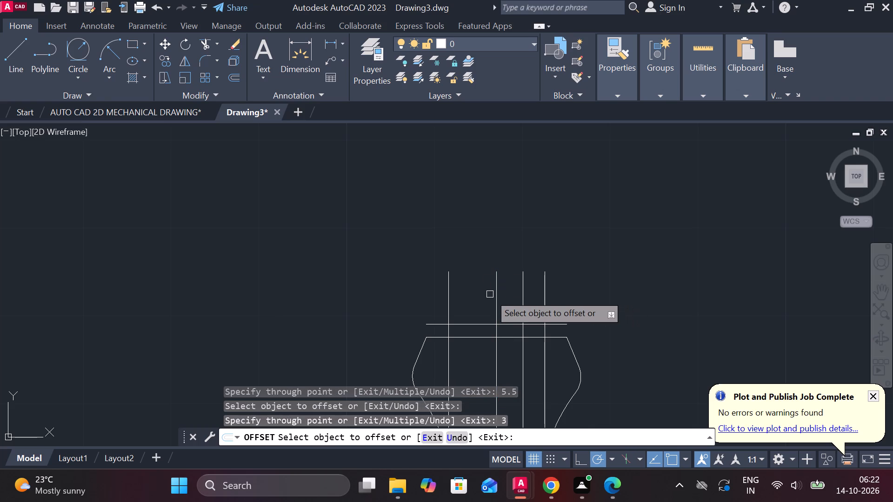
click(495, 285)
text(3)
key(space)
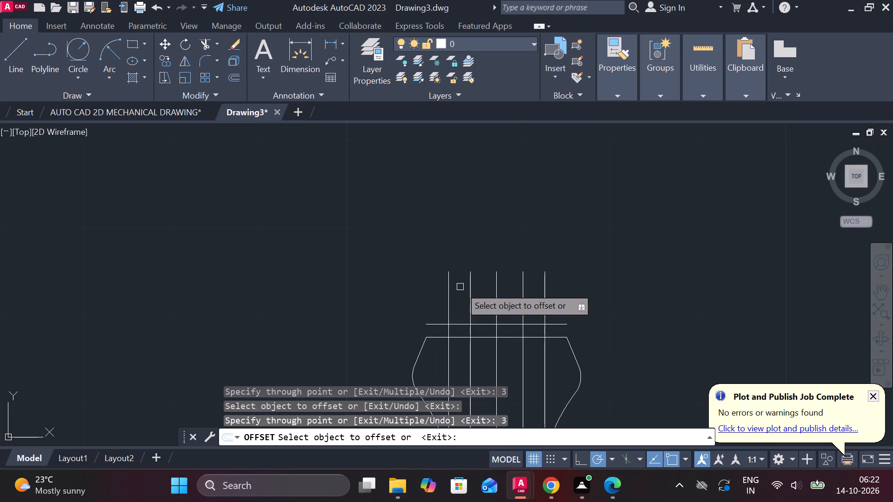
key(Escape)
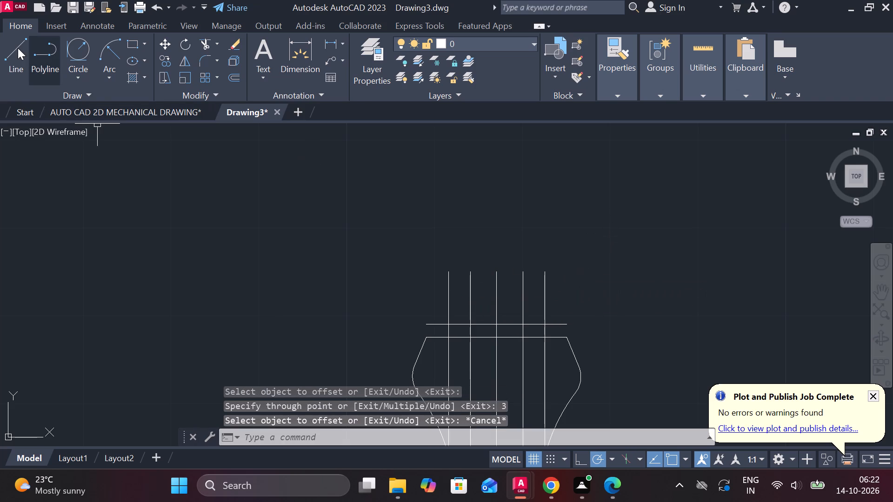
Draw two sloping lines joining the 5.5 offsets on the head's top line to the 3 offsets on the raised horizontal line.
click(18, 48)
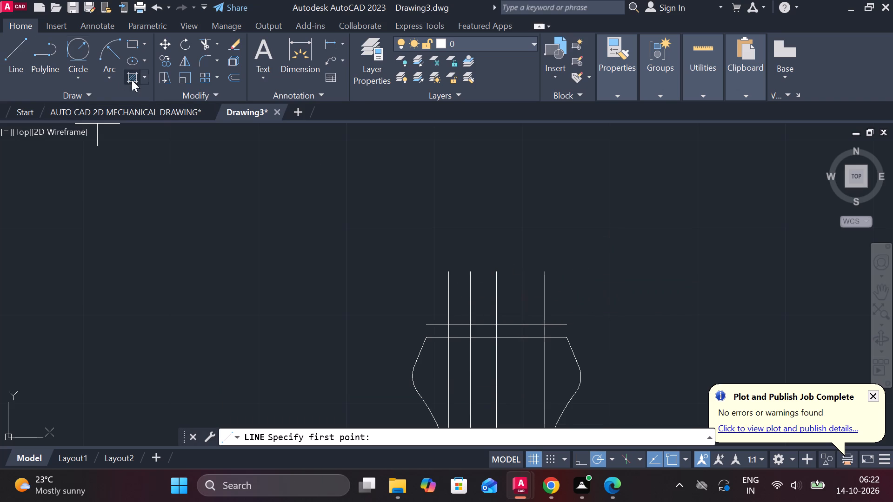
click(454, 336)
click(469, 324)
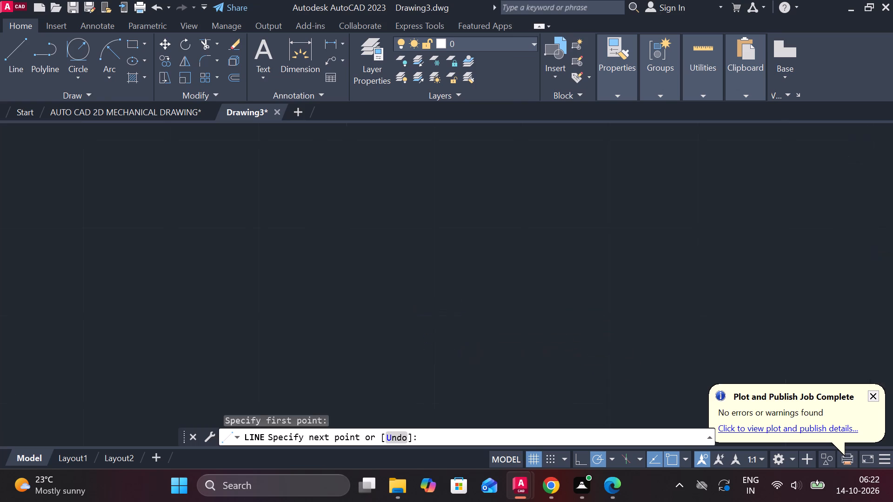
key(Escape)
key(space)
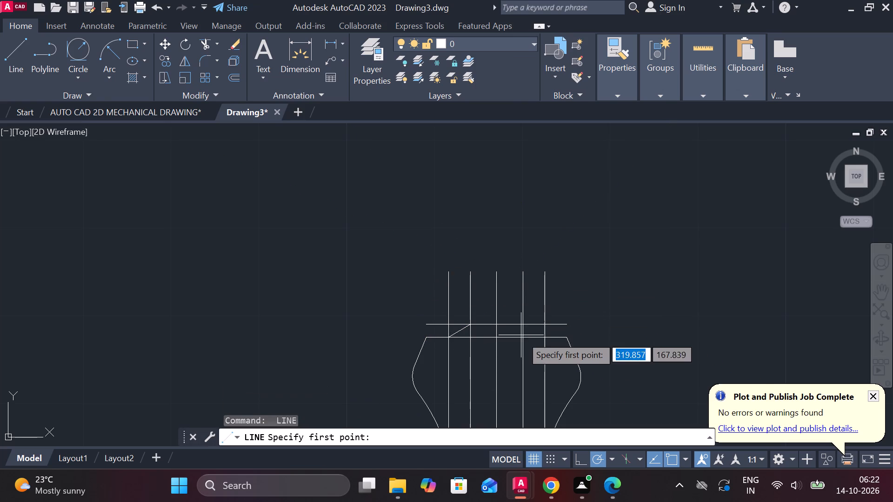
click(543, 337)
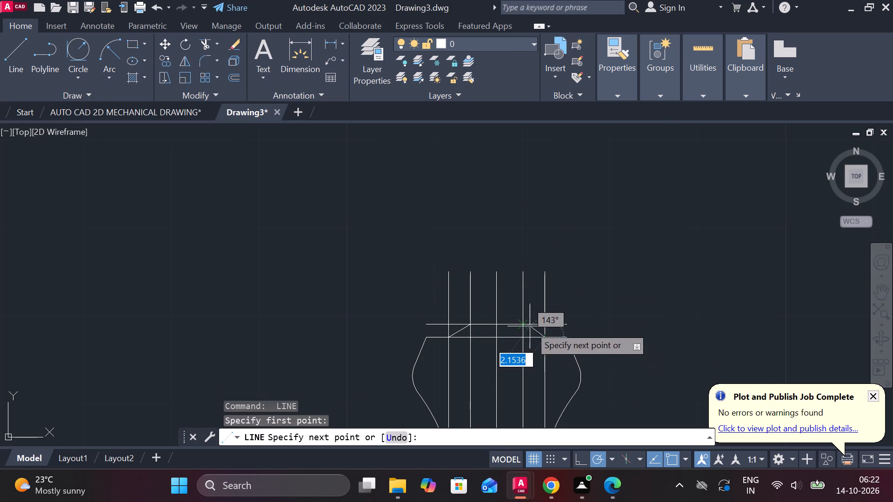
click(526, 325)
key(Escape)
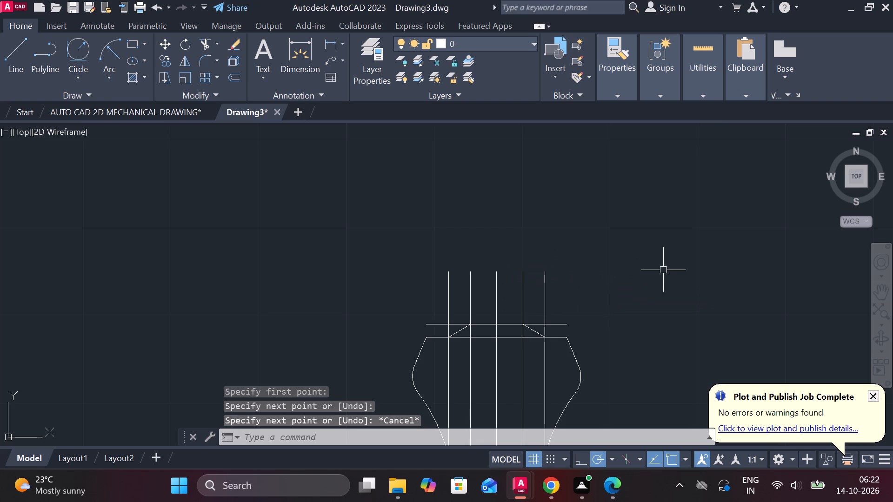
Trim the offset verticals above the new cap and the raised horizontal line's ends outside the sloping lines.
text(TR)
key(space)
drag(573, 300, 530, 293)
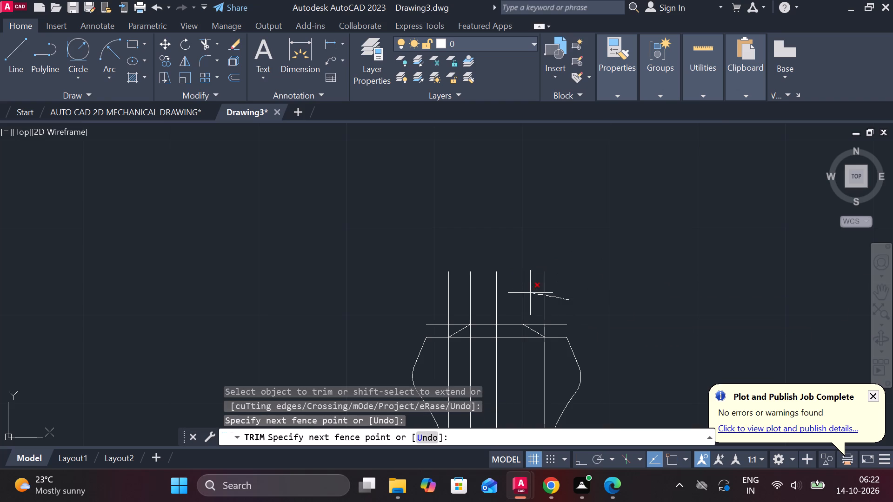
drag(530, 293, 512, 293)
drag(475, 288, 423, 288)
click(434, 323)
scroll(457, 327, up, 1)
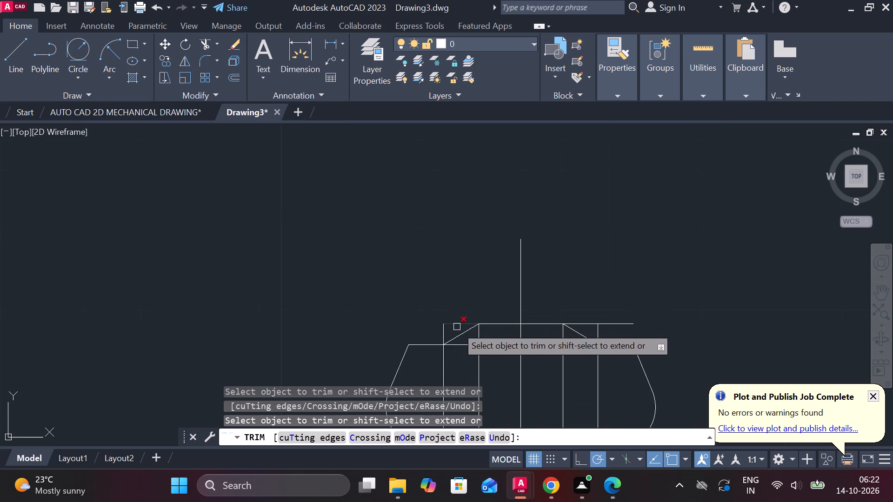
click(442, 332)
click(448, 323)
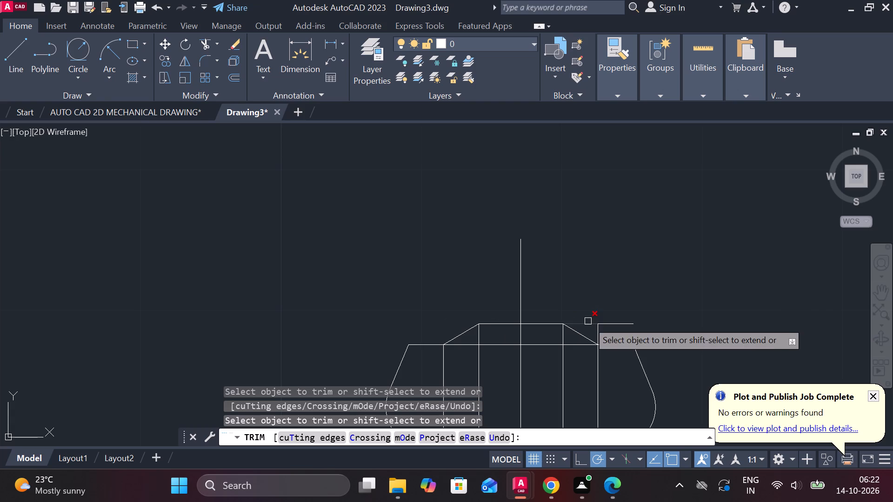
click(611, 322)
click(597, 324)
click(597, 328)
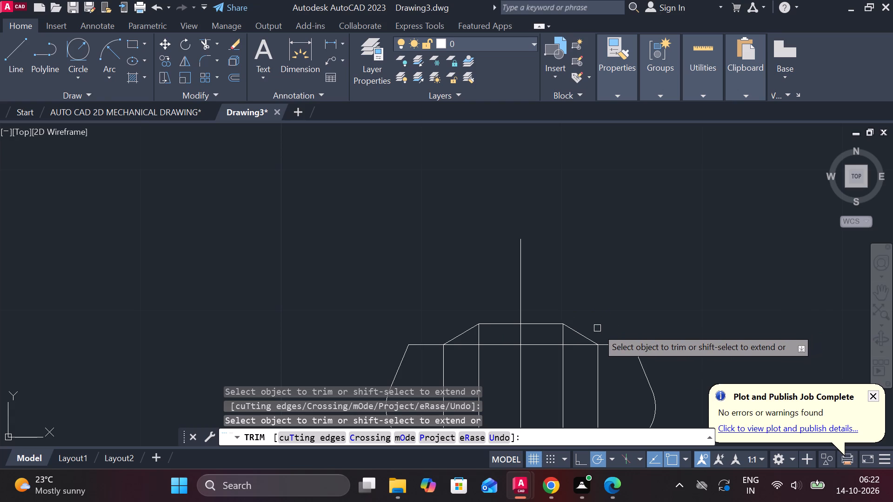
key(Escape)
Erase the two vertical construction lines offset 3 from the centre line.
middle_drag(613, 312, 607, 281)
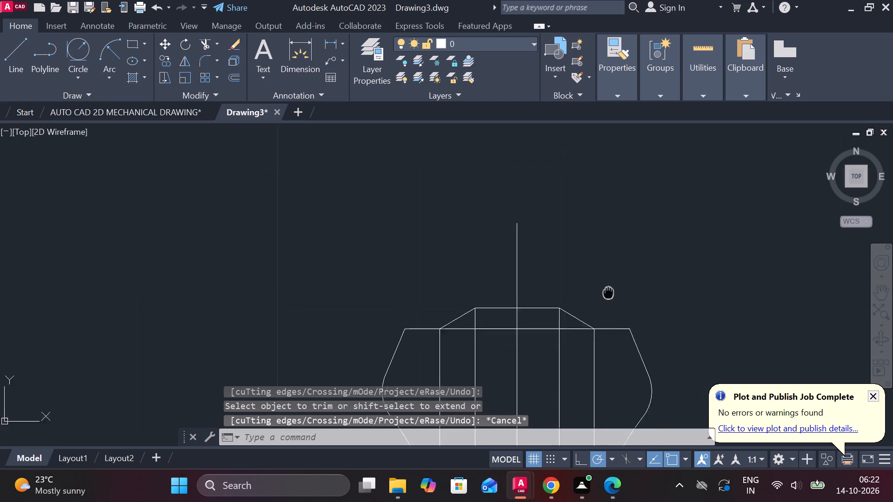
middle_drag(607, 281, 604, 269)
click(558, 343)
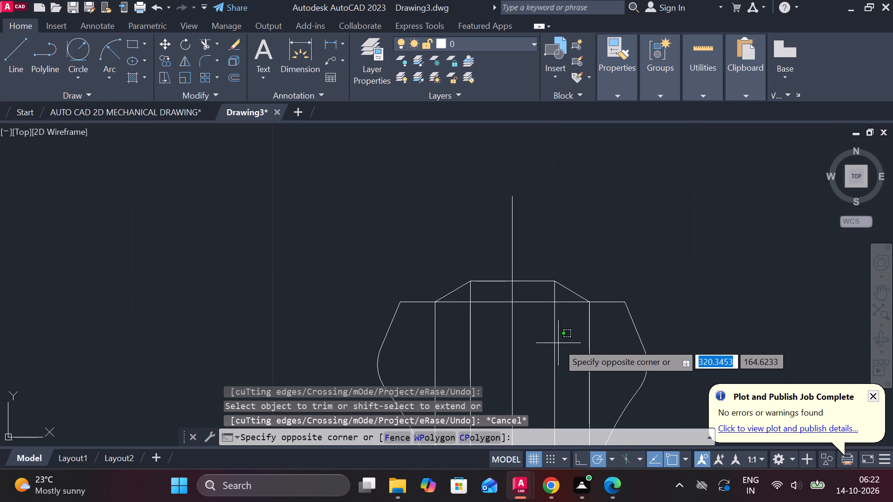
click(548, 340)
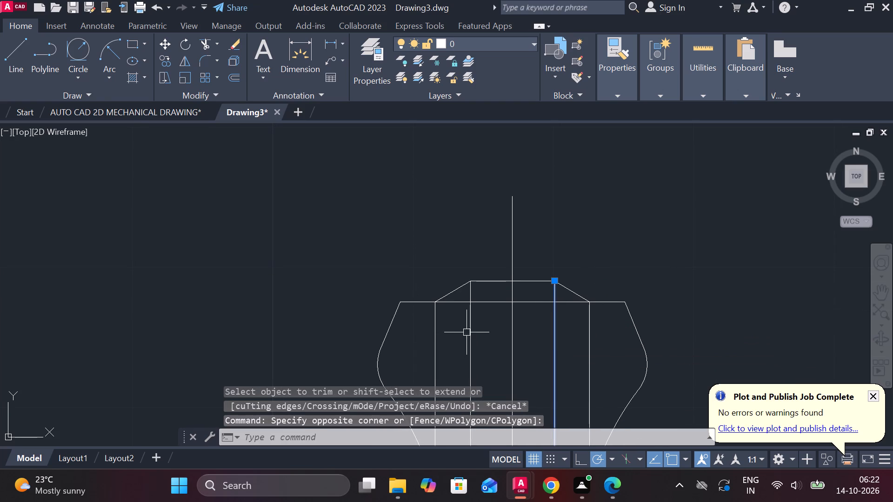
click(468, 330)
text(E)
key(space)
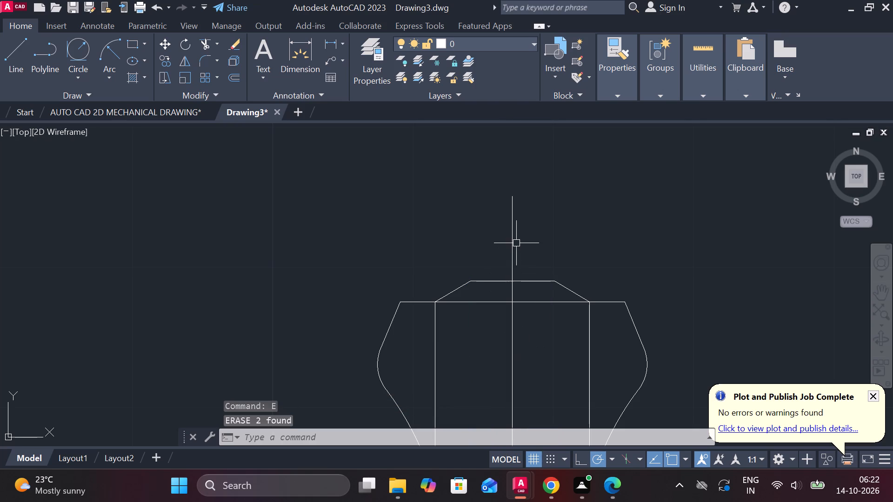
Draw a two-point circle from the centre line's top end to the head's top line, 7.5 in diameter.
middle_drag(559, 237, 564, 250)
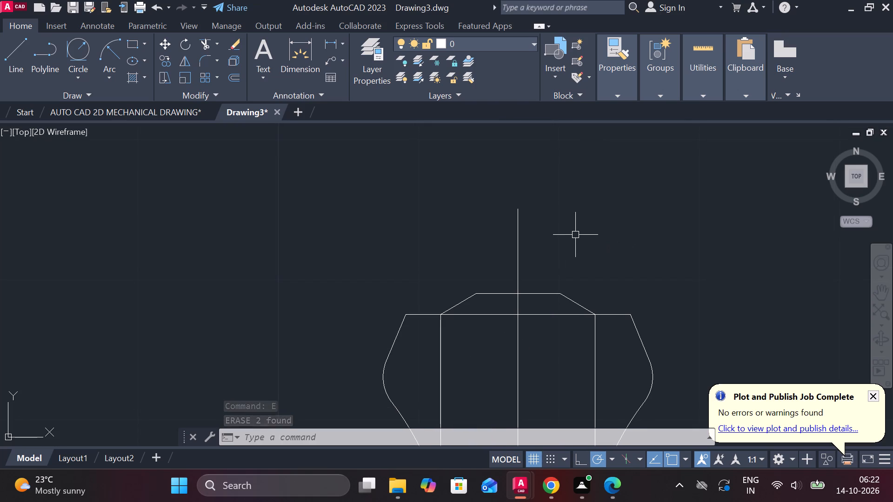
text(C)
key(space)
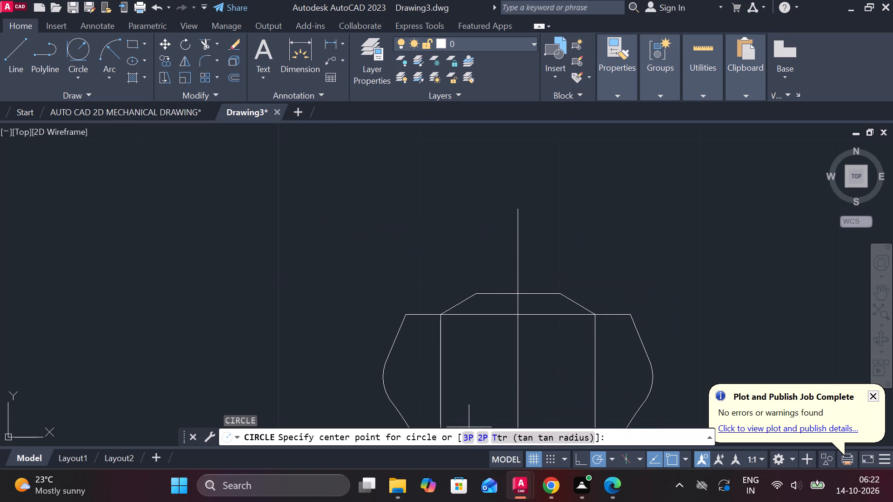
click(484, 437)
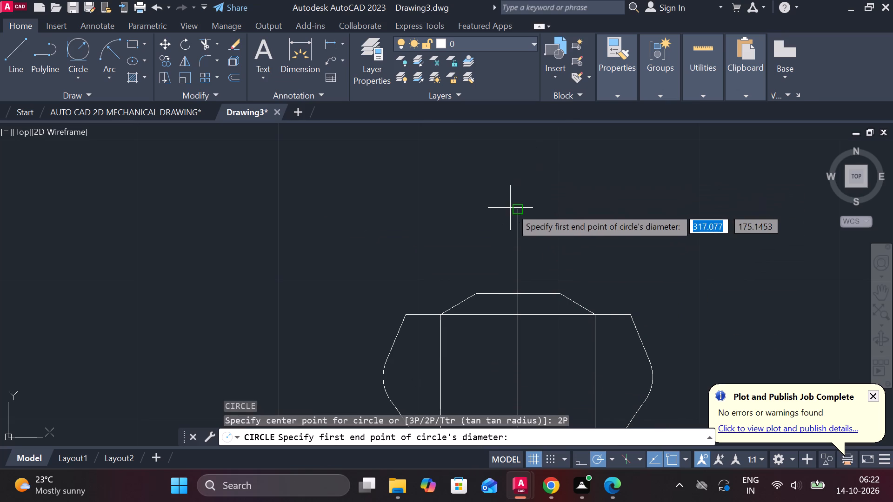
click(514, 208)
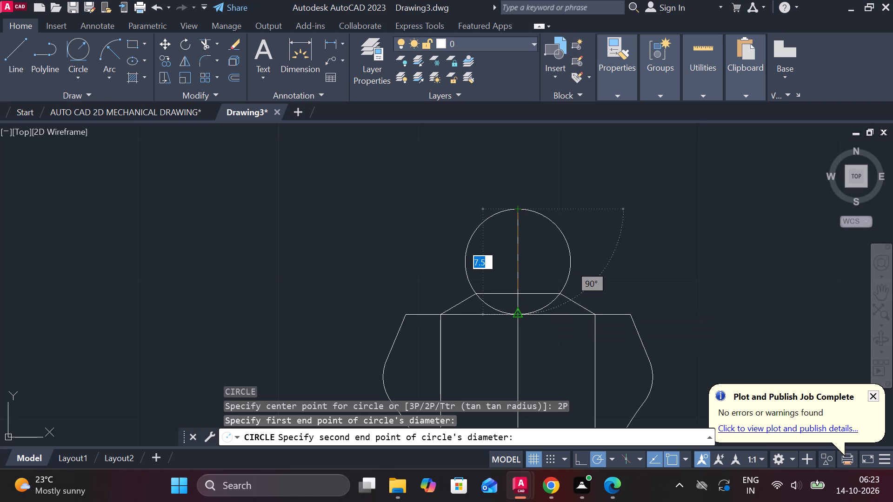
click(519, 315)
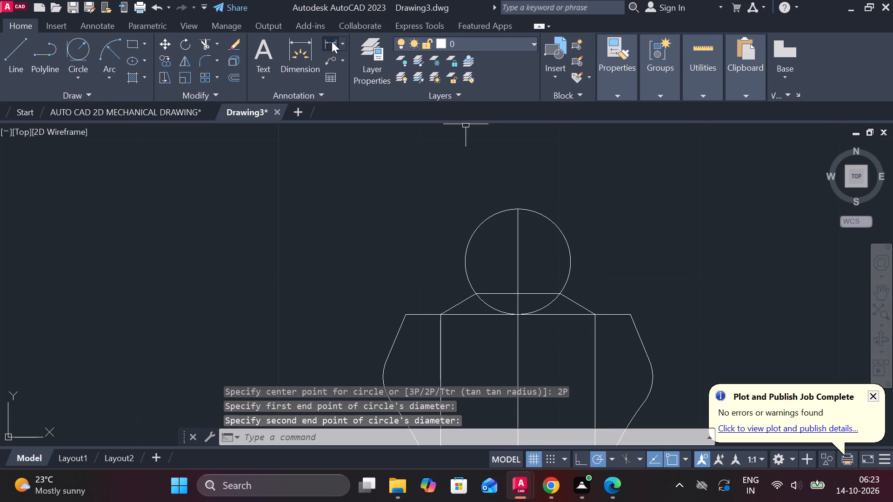
Check the new circle's radius with a radius dimension, without placing it.
click(345, 41)
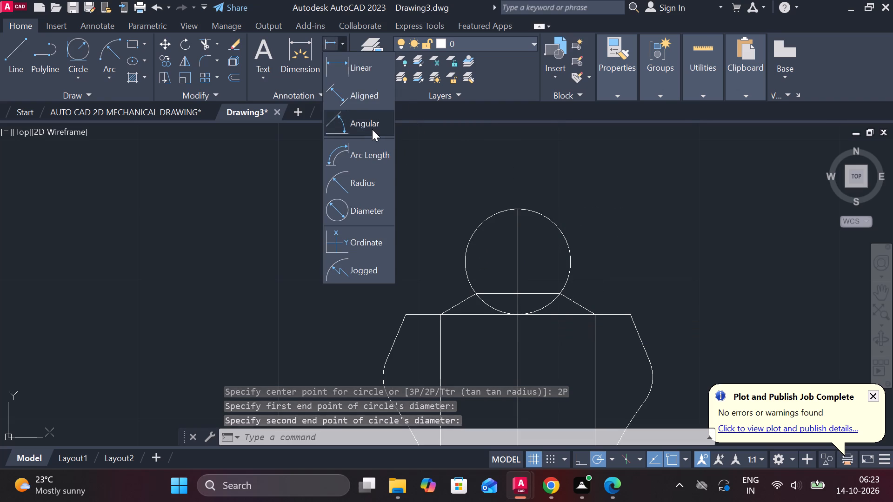
click(373, 175)
click(546, 218)
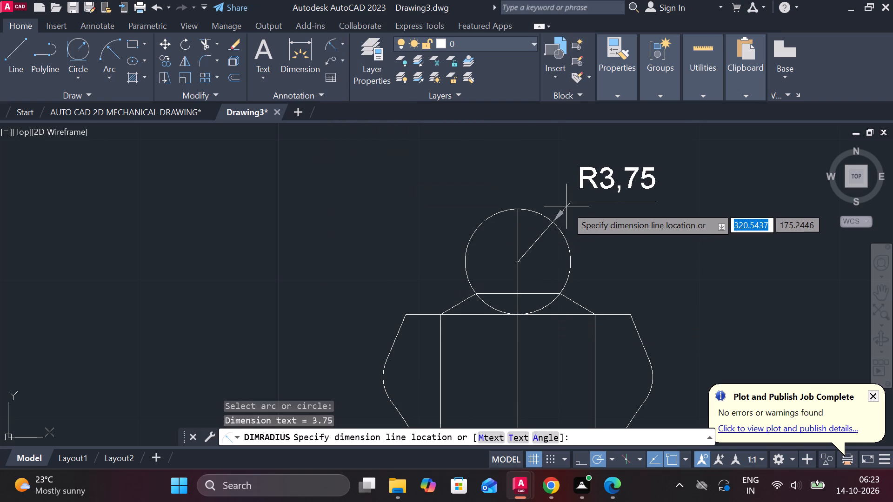
key(Escape)
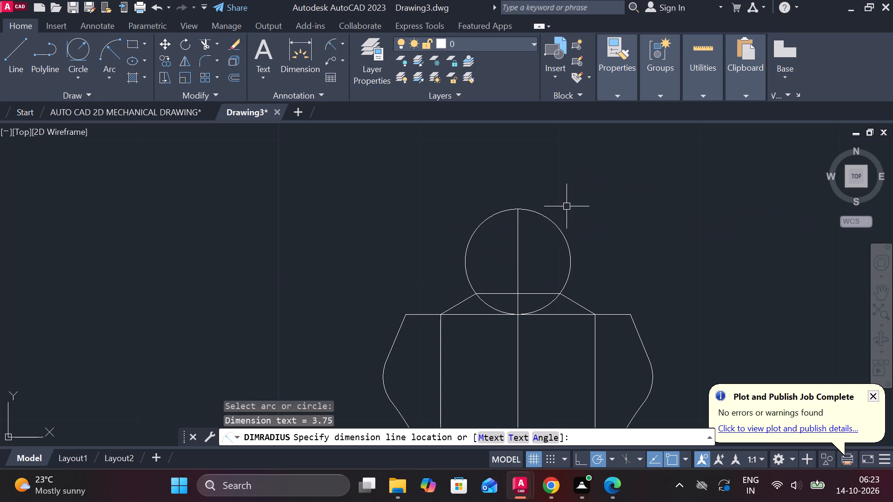
Trim both lower portions of the circle below the cap's short horizontal line.
text(TR)
key(space)
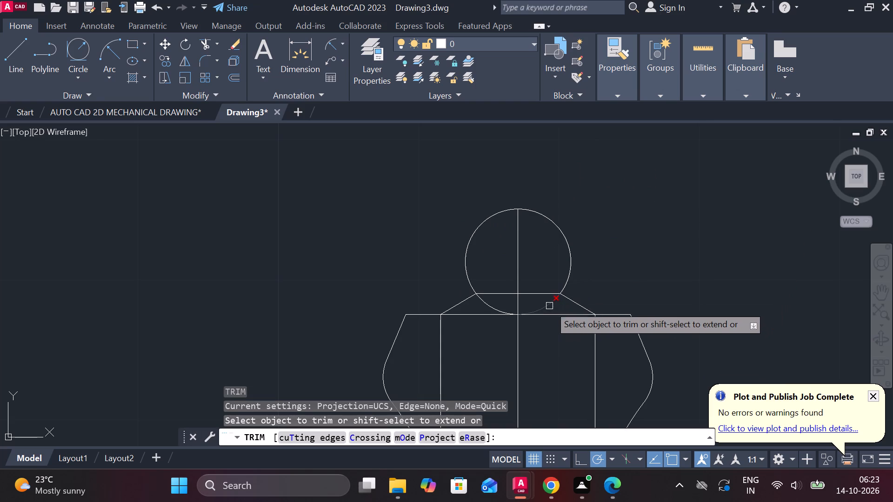
click(549, 304)
click(493, 304)
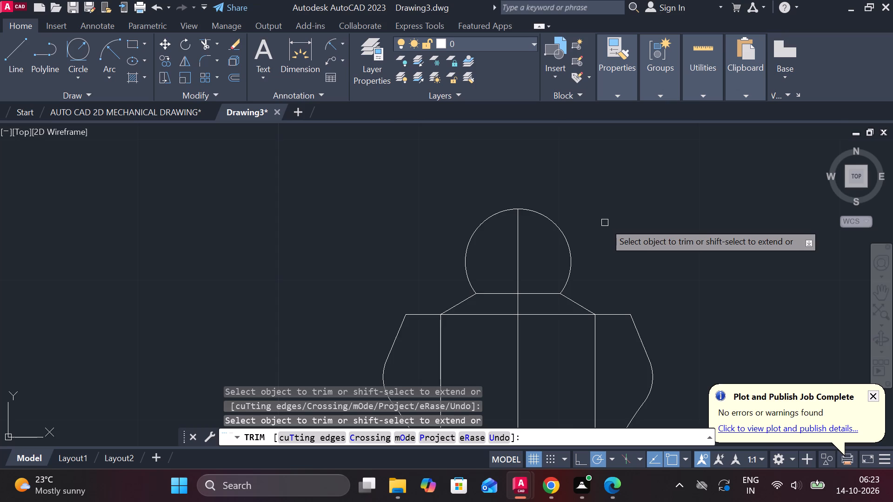
scroll(607, 223, down, 1)
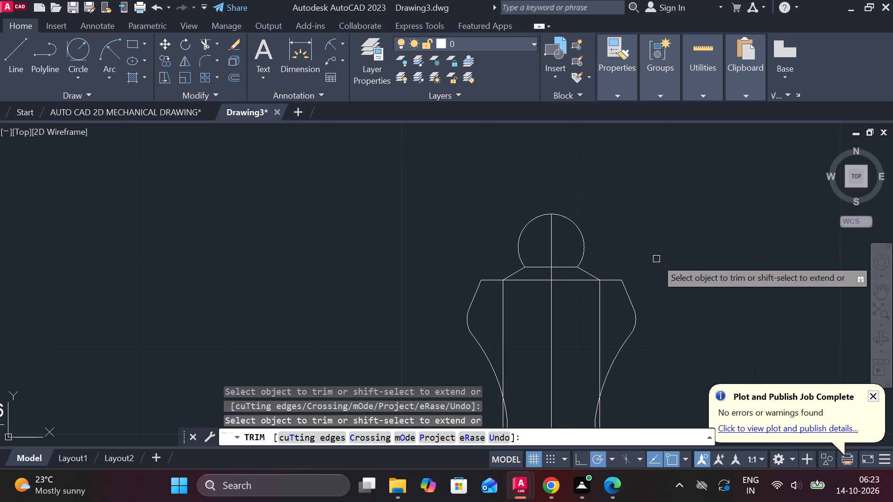
key(Escape)
Erase the two vertical construction lines running down through the second piece's head from the outer ends of the cap.
click(601, 307)
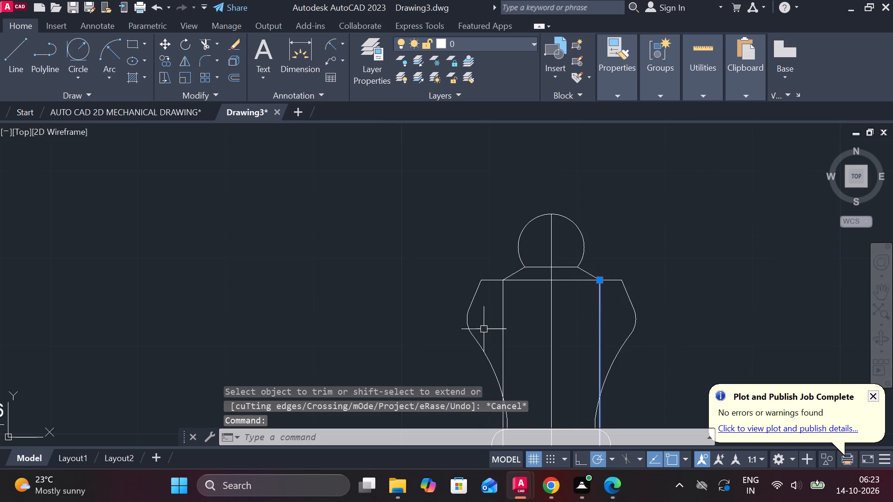
click(500, 309)
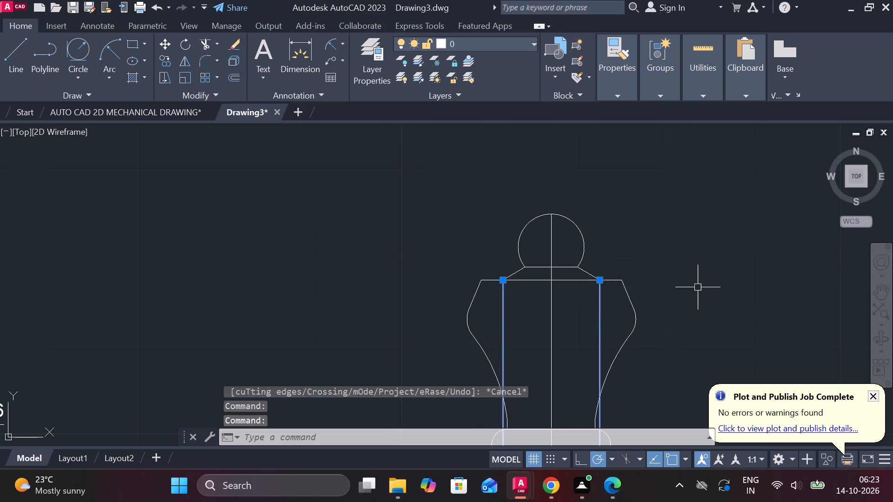
key(e)
key(space)
Measure the head's widest horizontal width between its two side arcs with a linear dimension, without placing it.
scroll(667, 279, down, 1)
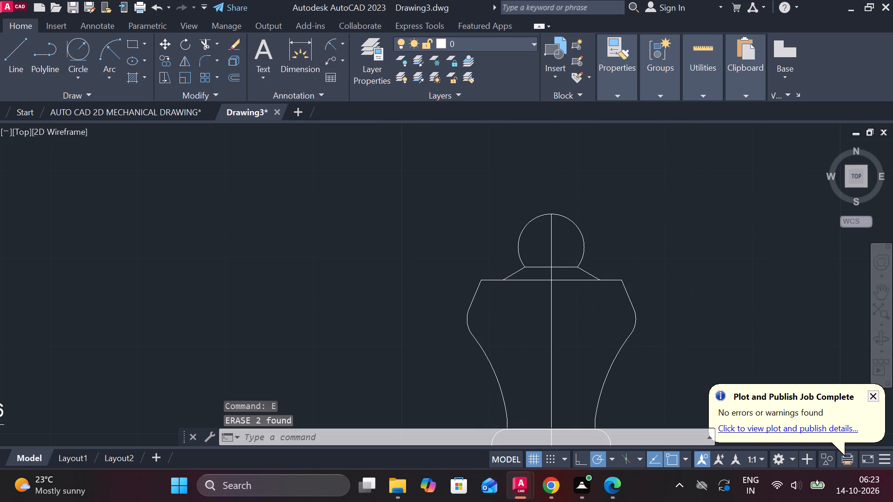
scroll(663, 279, down, 1)
middle_drag(679, 272, 629, 271)
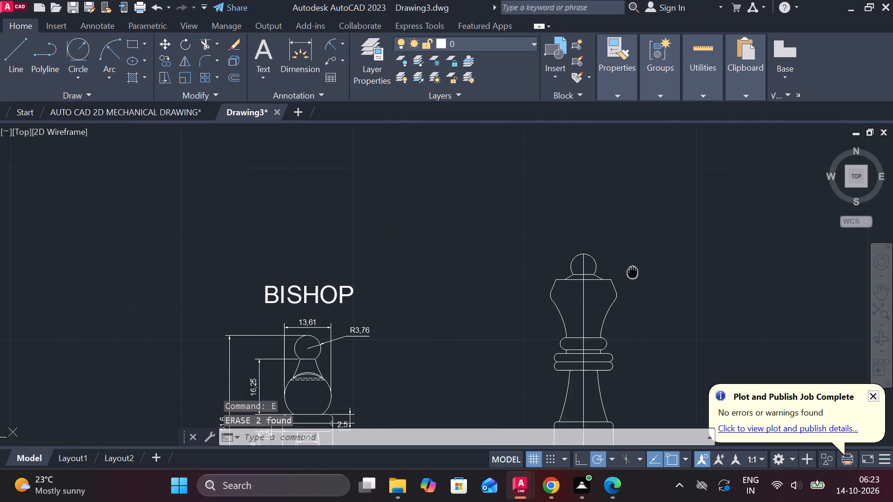
middle_drag(629, 271, 613, 245)
scroll(629, 231, down, 1)
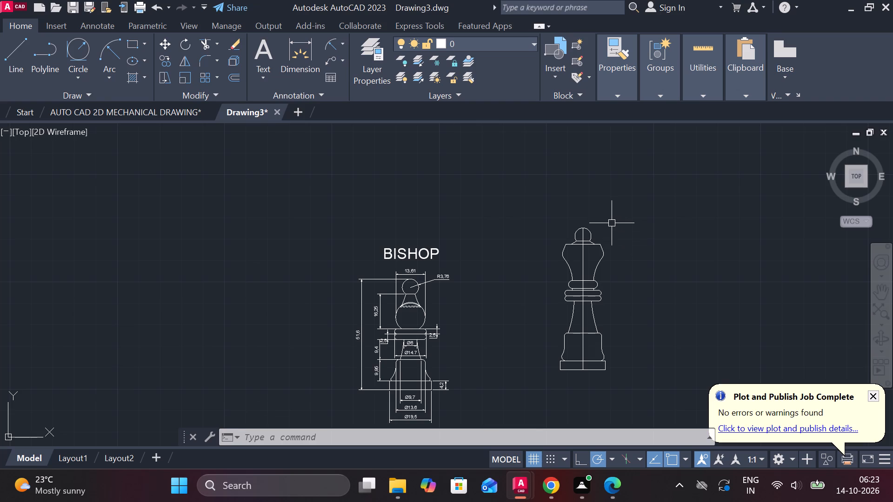
scroll(612, 223, up, 2)
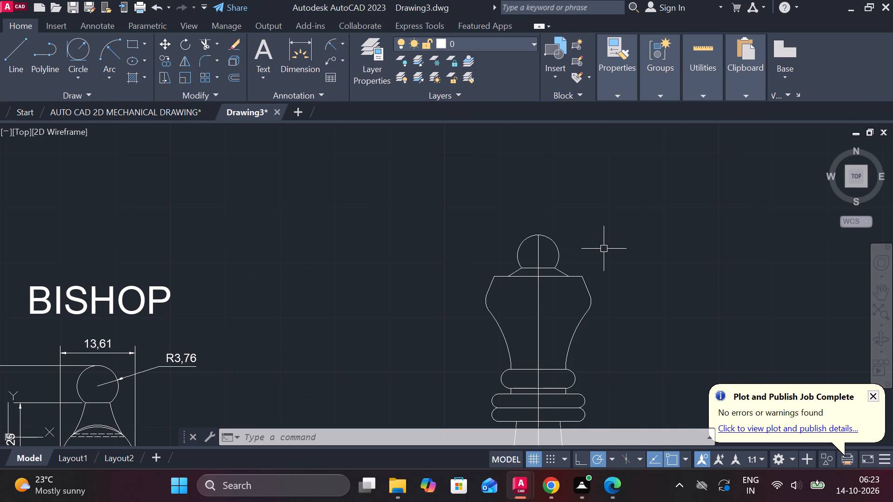
click(343, 47)
click(354, 71)
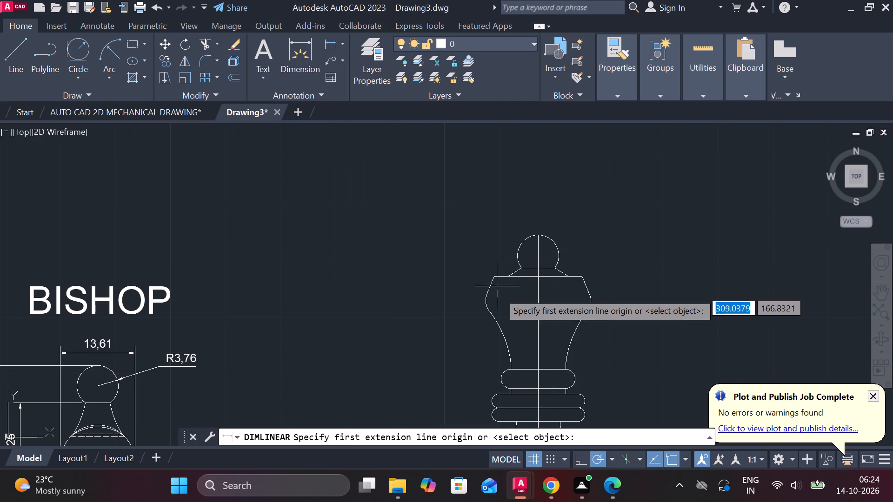
click(480, 305)
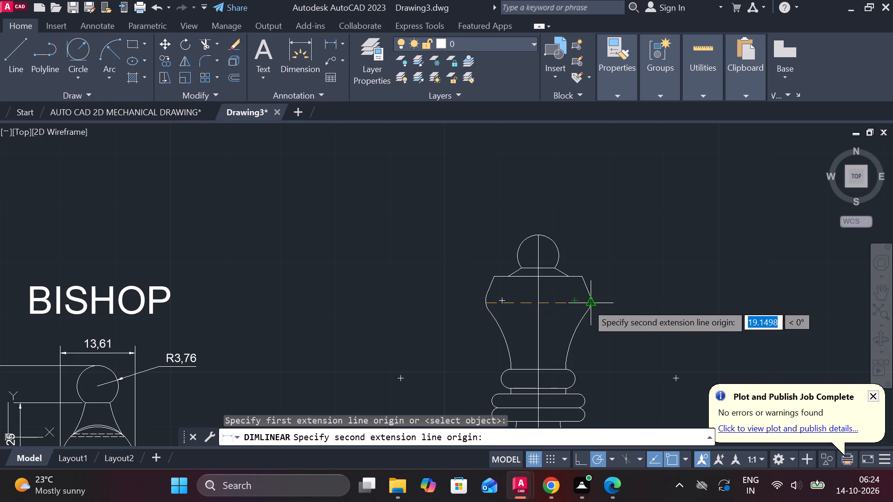
click(587, 304)
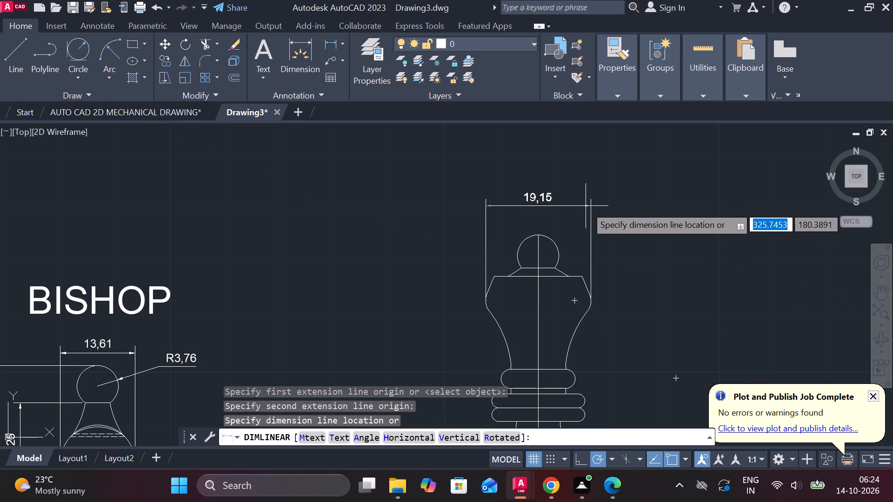
key(Escape)
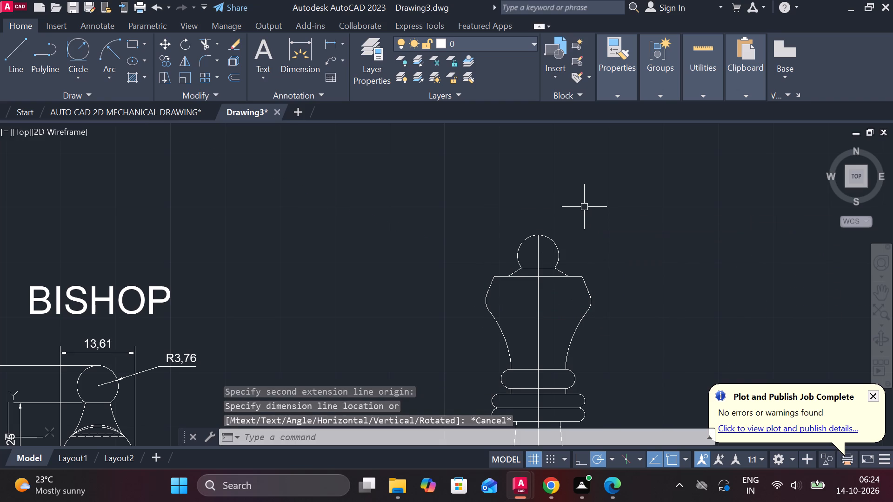
Draw a teardrop-shaped spline hanging below the head's top line, from the cap slope's left lower end down and back up to that line.
scroll(541, 284, down, 1)
scroll(565, 308, up, 2)
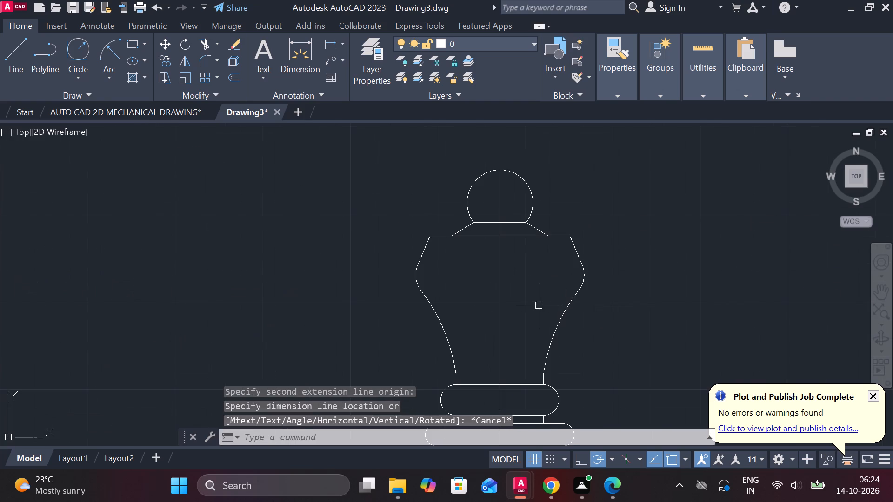
middle_drag(527, 283, 533, 300)
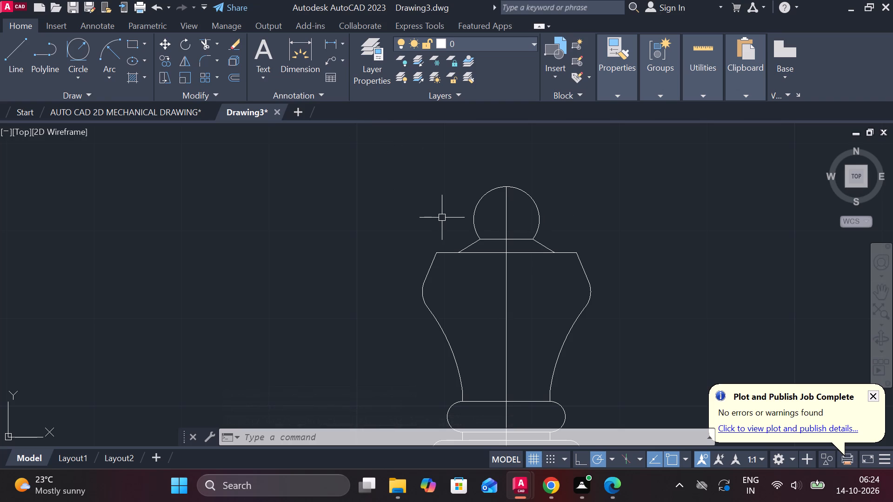
text(SPL)
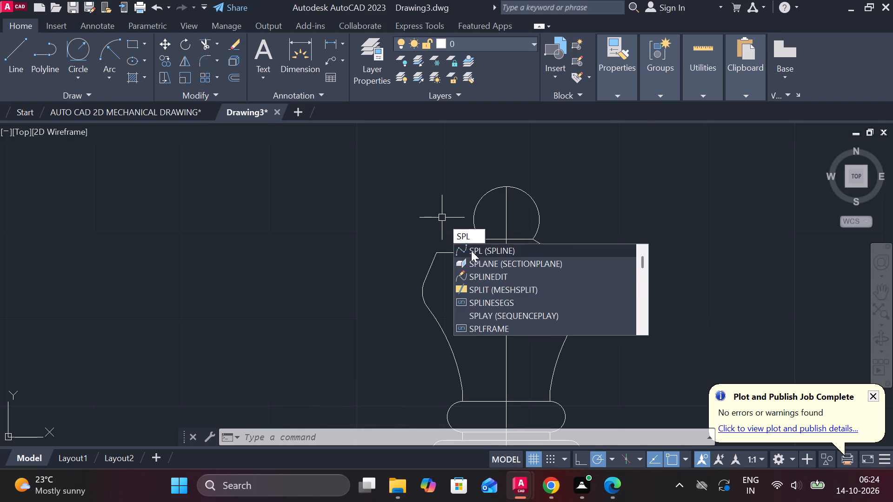
click(473, 251)
scroll(441, 258, up, 3)
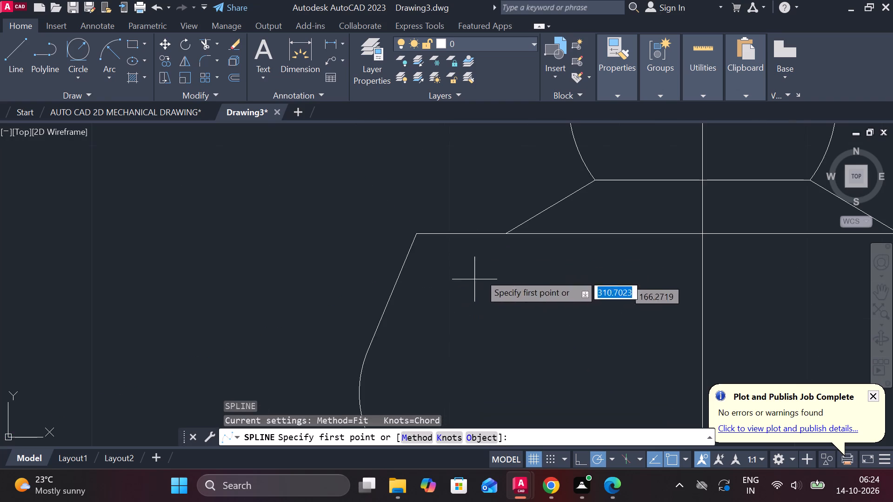
double_click(512, 238)
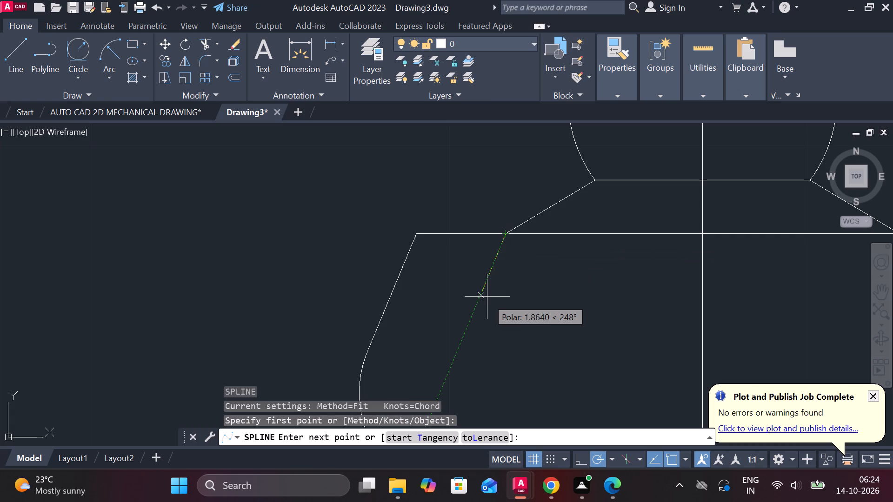
click(493, 276)
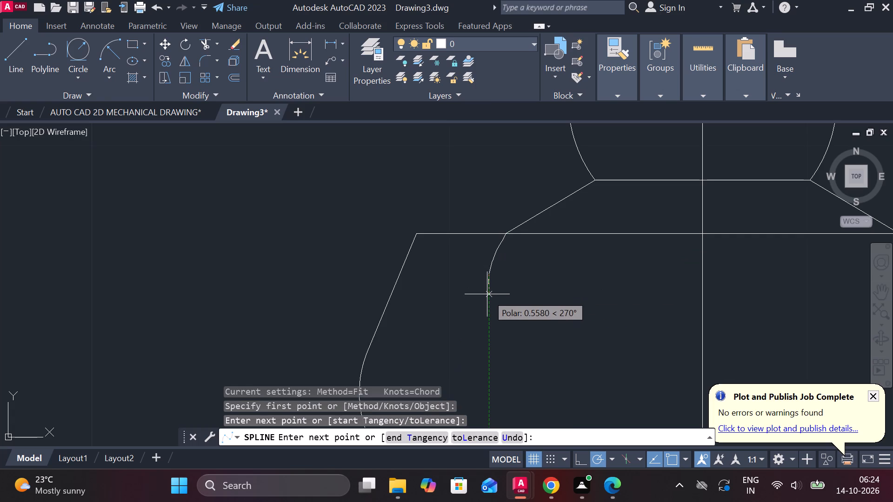
click(487, 294)
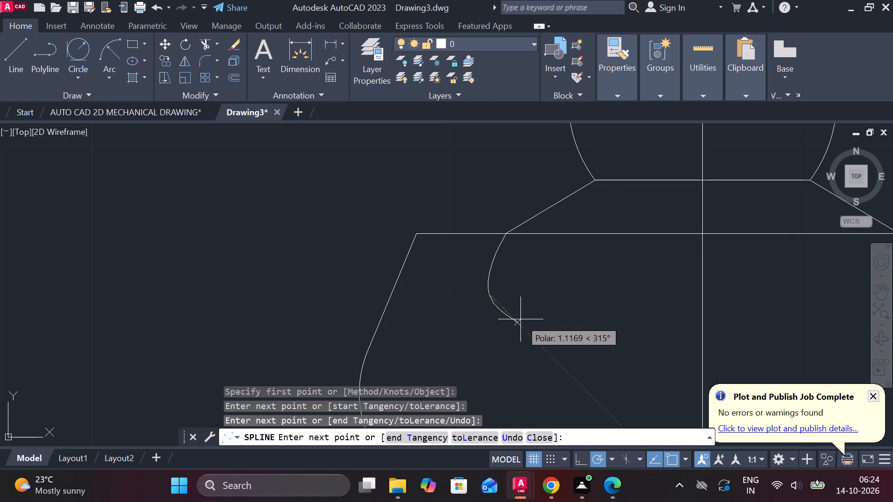
click(523, 318)
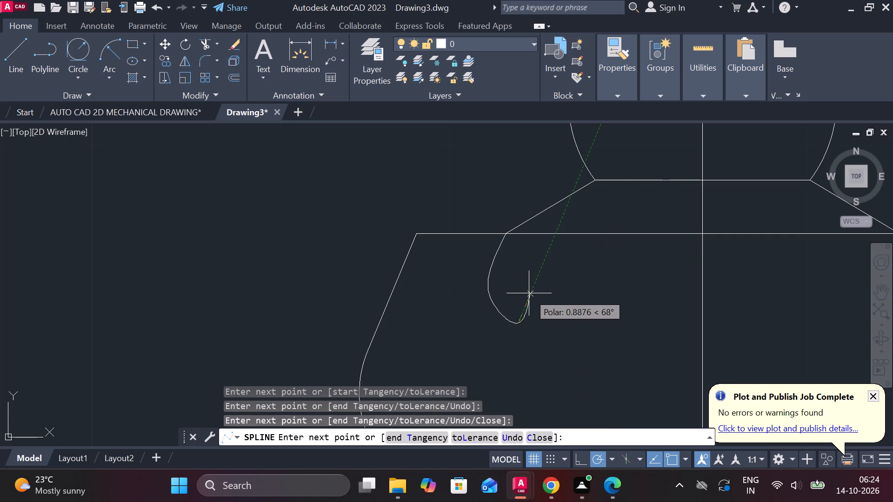
click(539, 283)
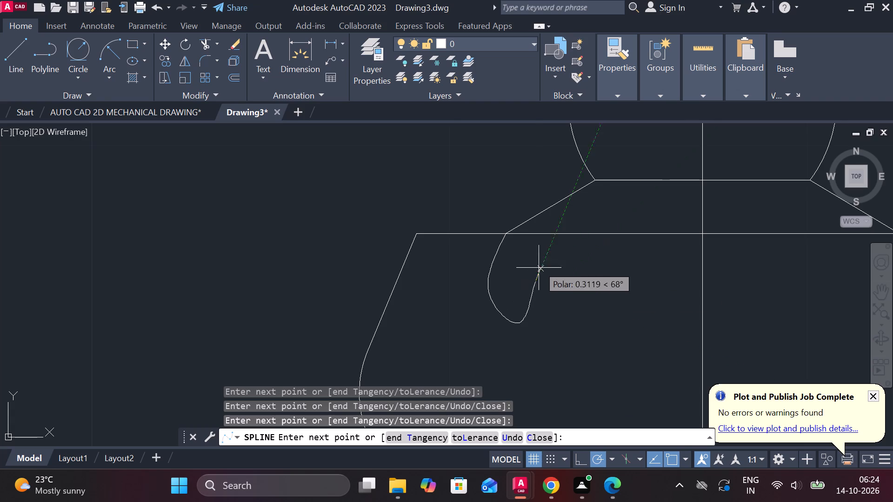
scroll(534, 241, up, 1)
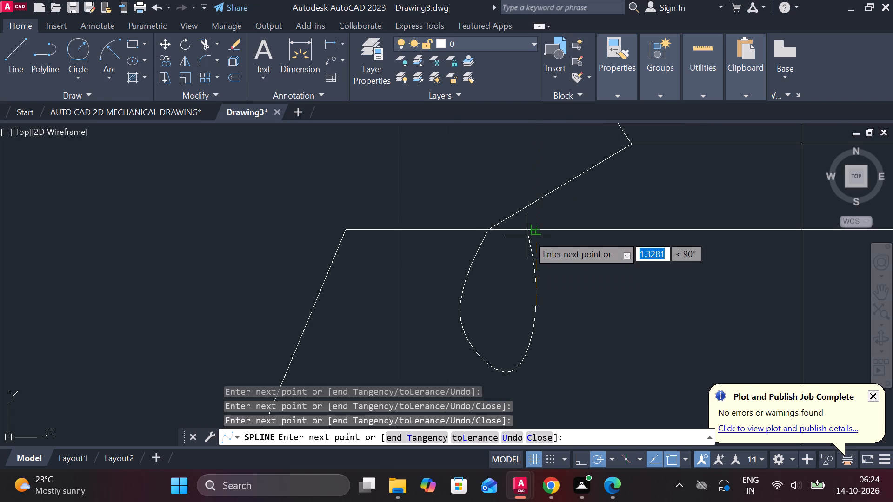
click(532, 227)
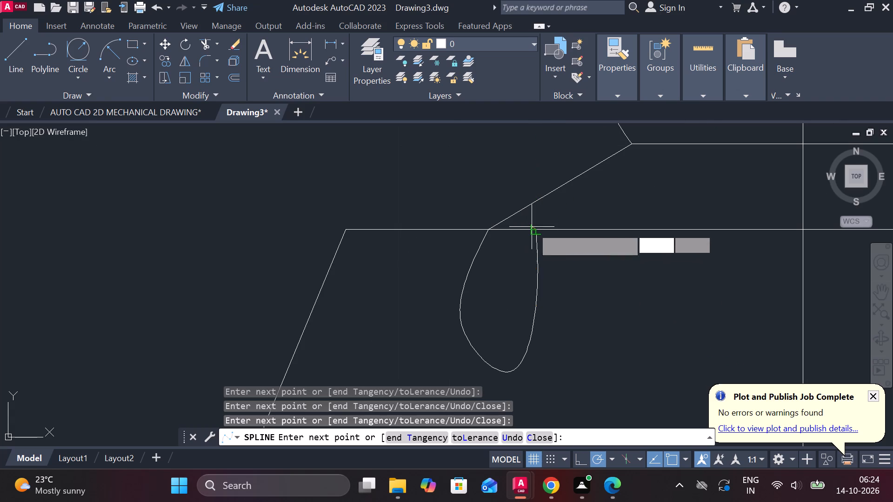
key(Return)
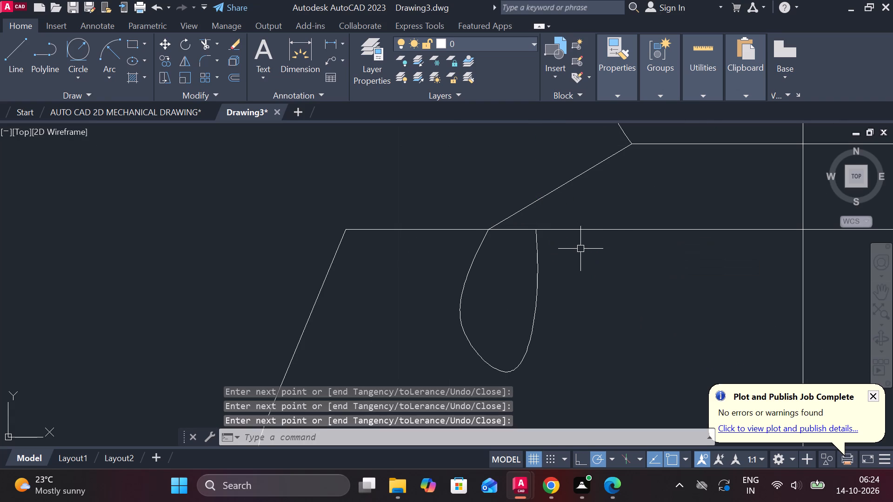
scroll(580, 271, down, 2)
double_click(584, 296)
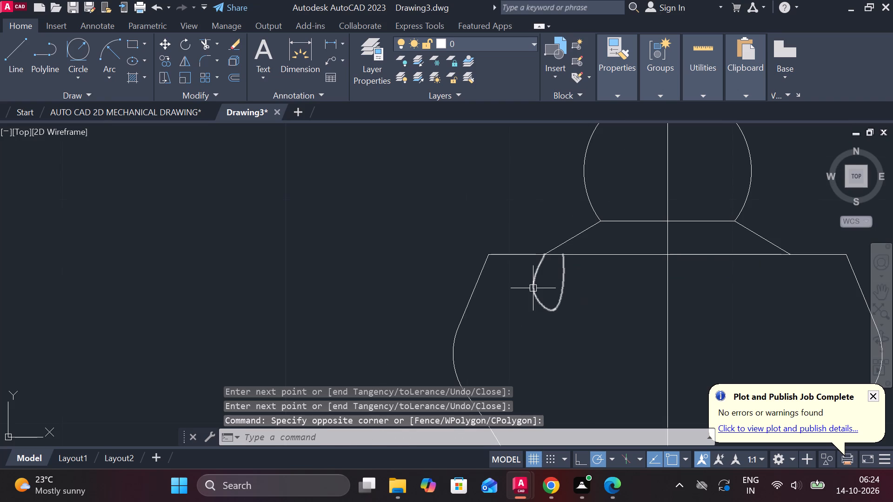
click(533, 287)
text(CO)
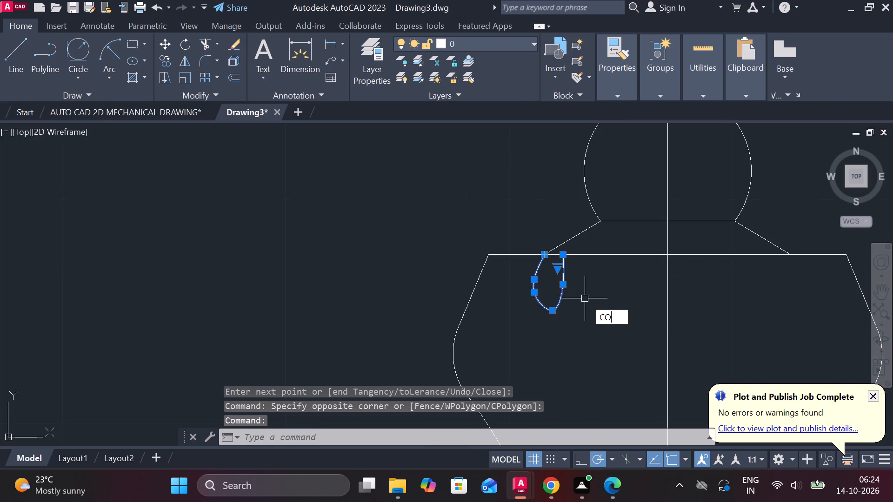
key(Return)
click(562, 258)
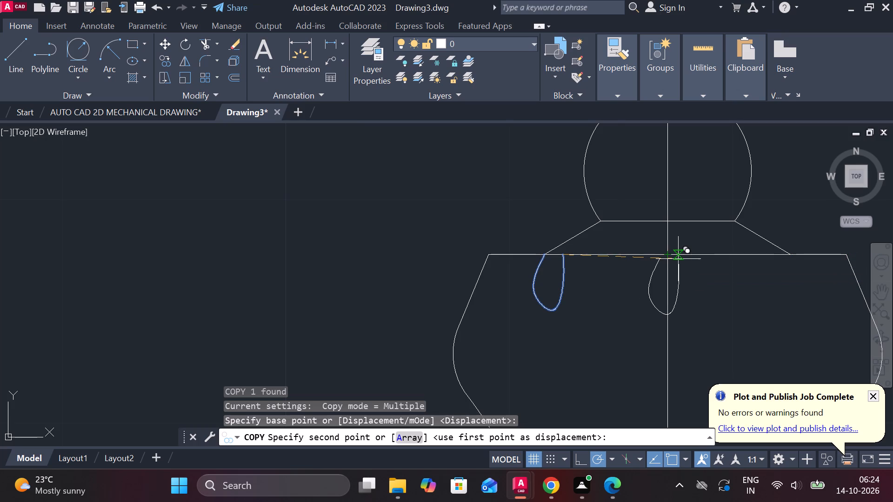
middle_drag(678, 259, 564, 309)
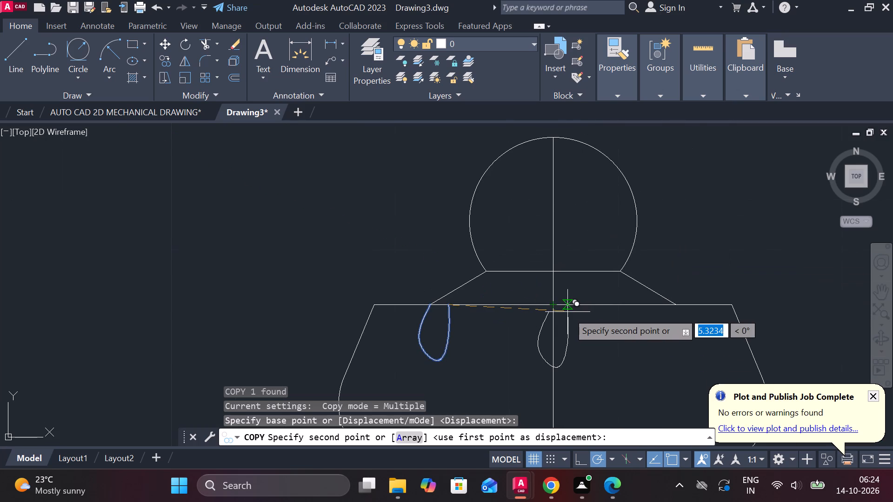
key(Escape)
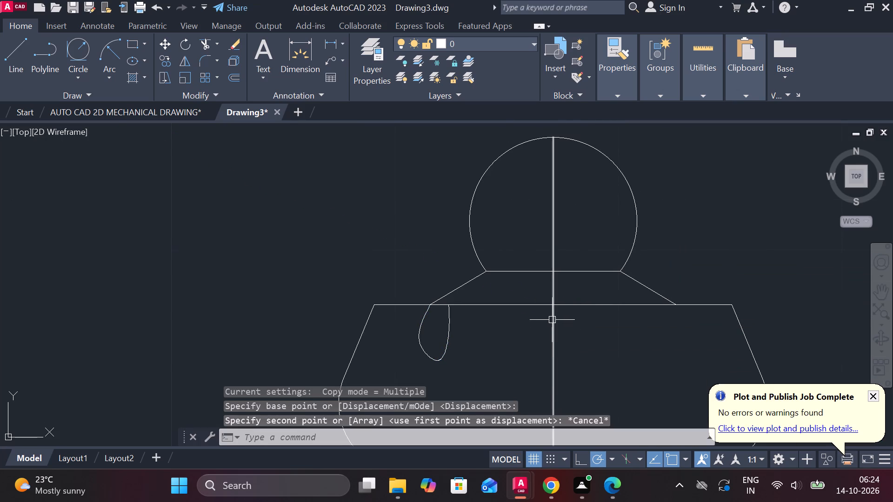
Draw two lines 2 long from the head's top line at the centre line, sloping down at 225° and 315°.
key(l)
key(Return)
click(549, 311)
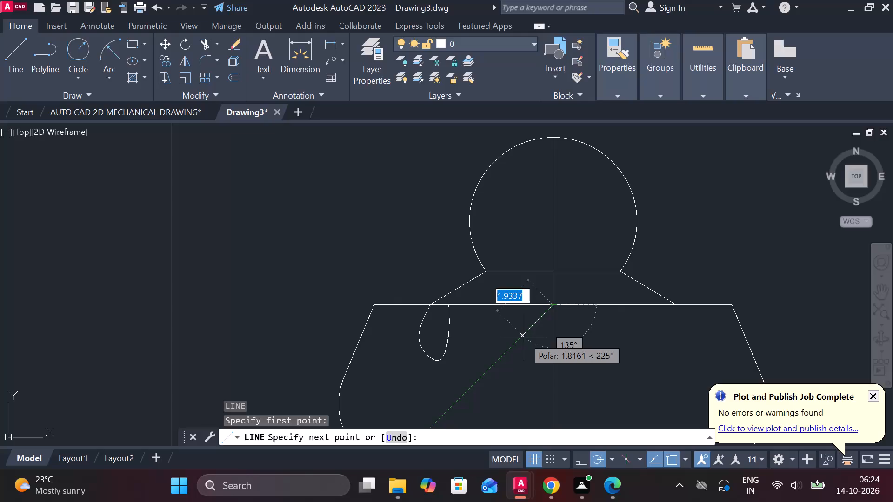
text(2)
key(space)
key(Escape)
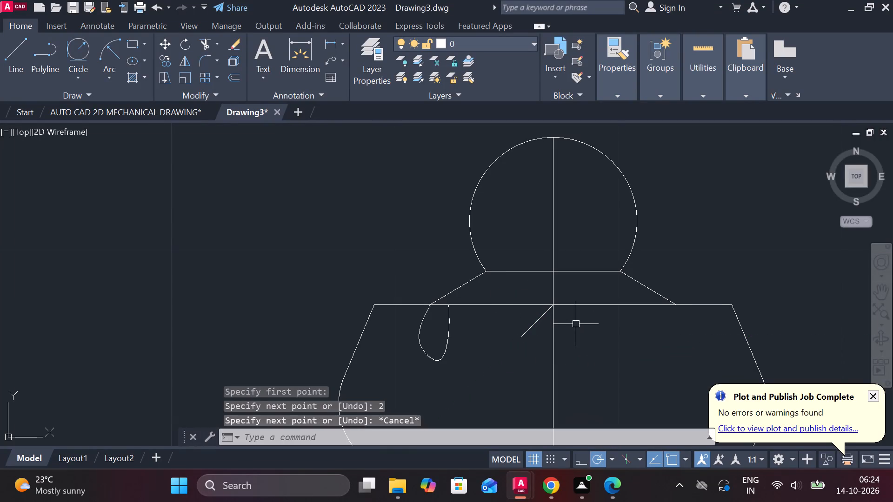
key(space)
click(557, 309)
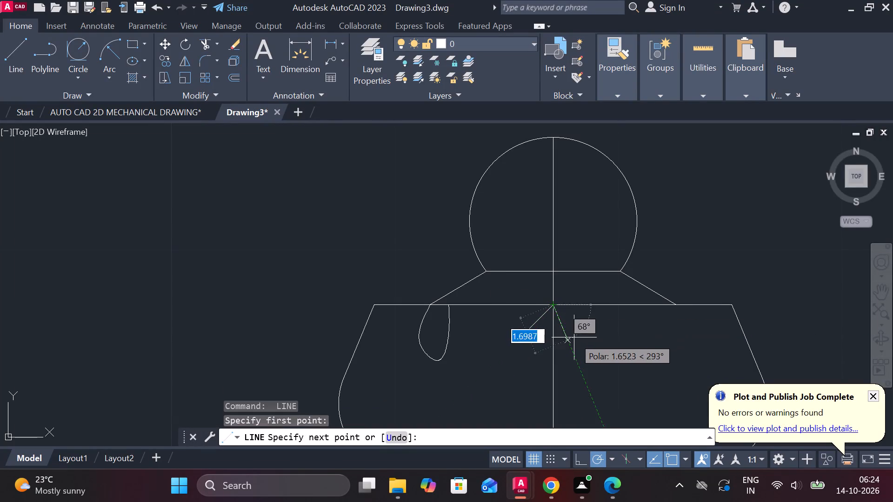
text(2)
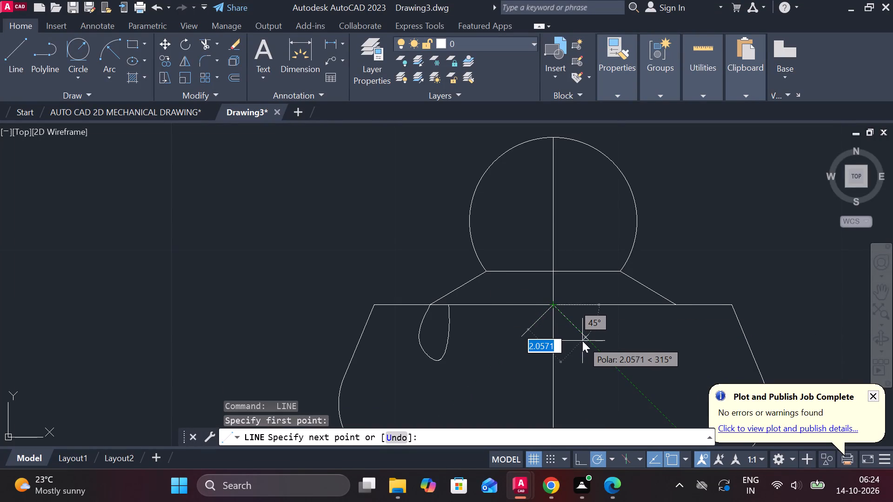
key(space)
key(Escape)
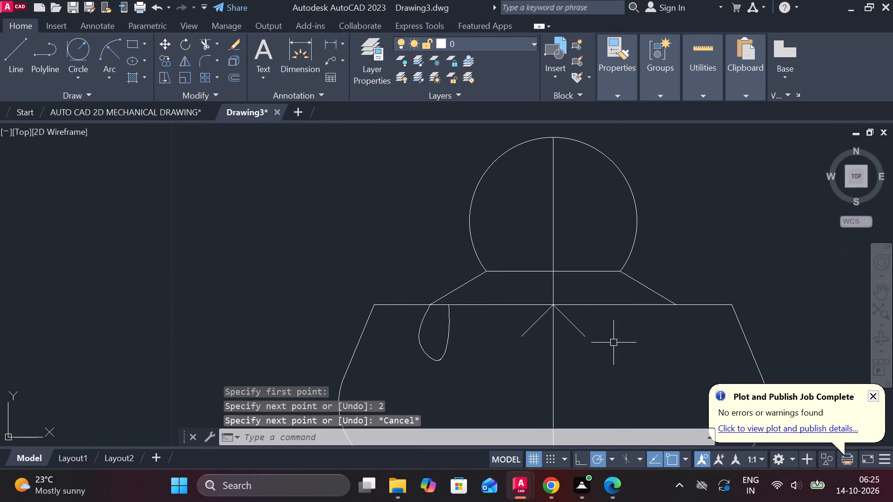
Set the polar tracking angle to 30, 60, 90, 120 degree increments.
click(615, 453)
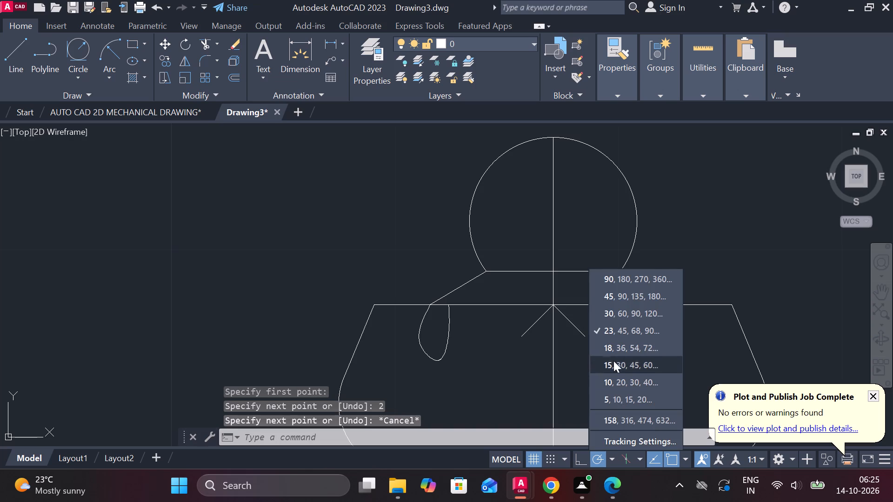
click(611, 318)
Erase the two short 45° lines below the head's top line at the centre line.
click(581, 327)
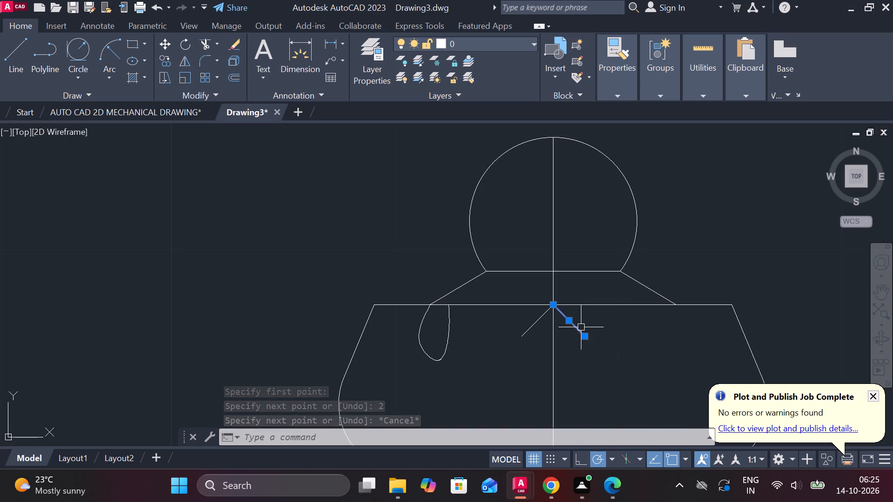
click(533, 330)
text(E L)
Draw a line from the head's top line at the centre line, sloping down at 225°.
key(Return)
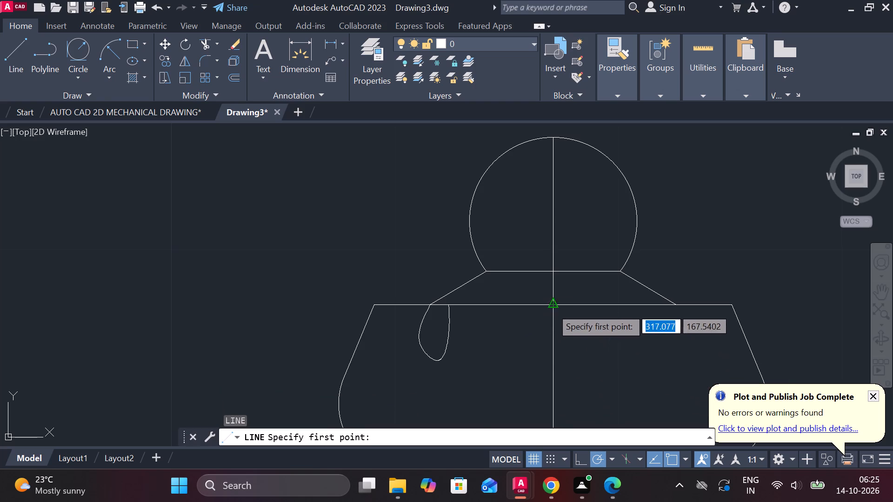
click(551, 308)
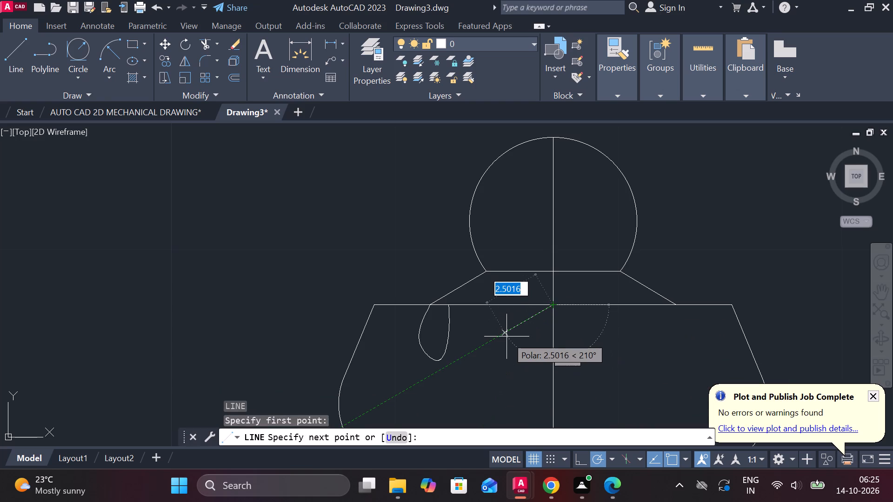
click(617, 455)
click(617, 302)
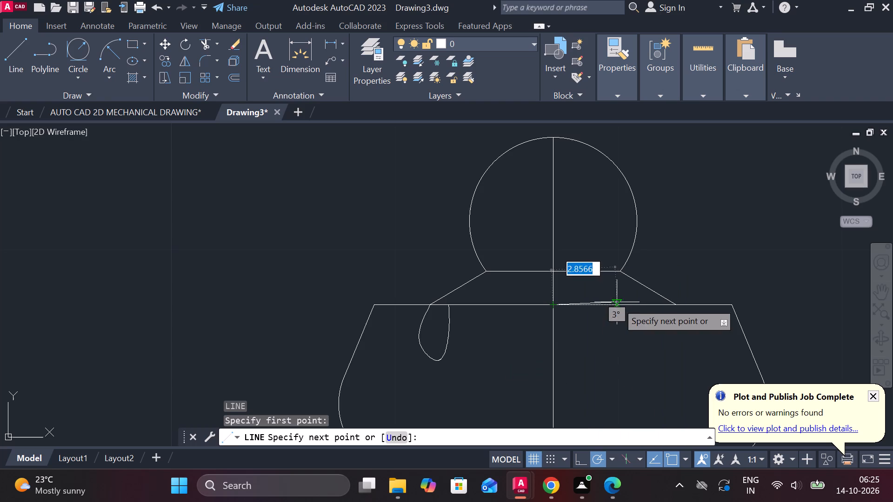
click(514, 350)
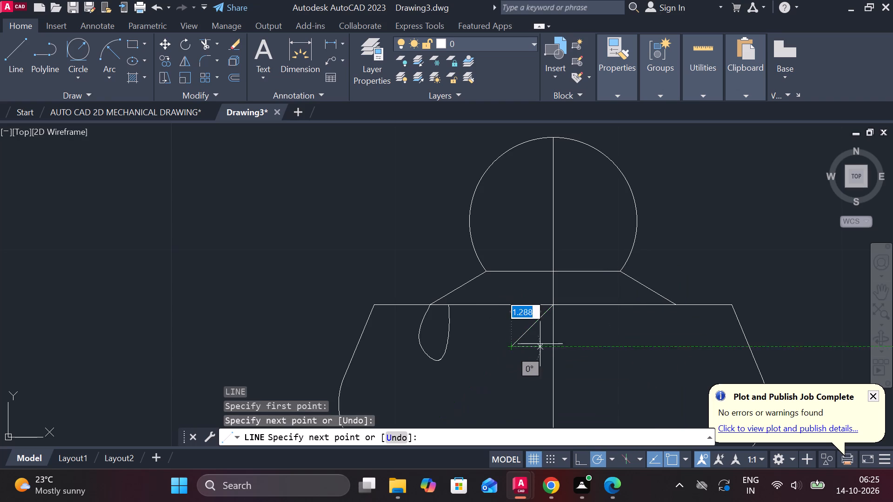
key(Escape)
Draw a line 2 long from the head's top line at the centre line, sloping down at 315°.
key(space)
click(556, 310)
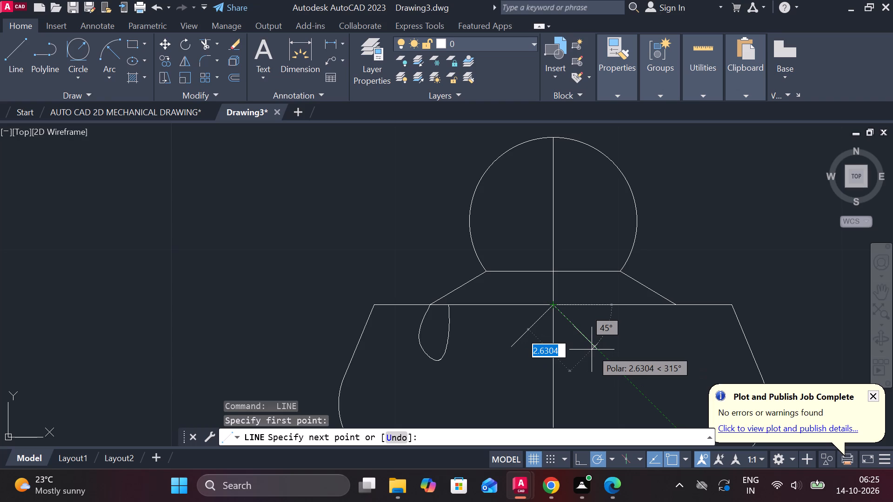
text(2)
key(space)
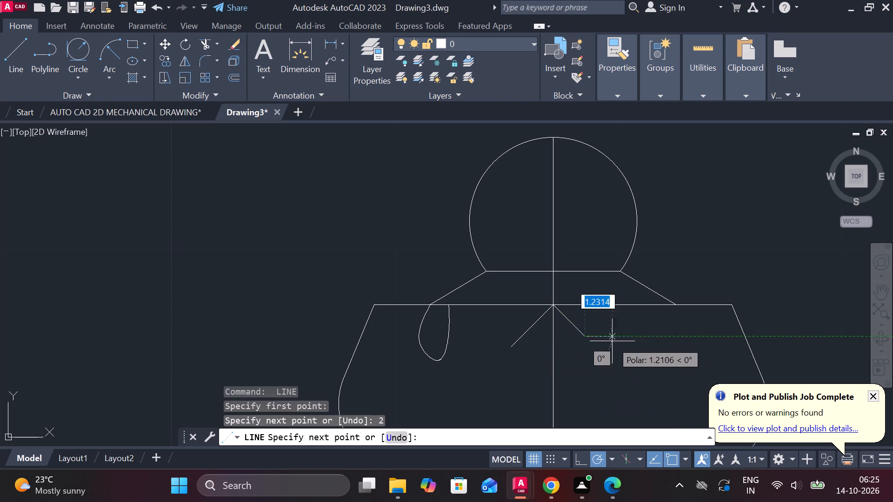
key(Escape)
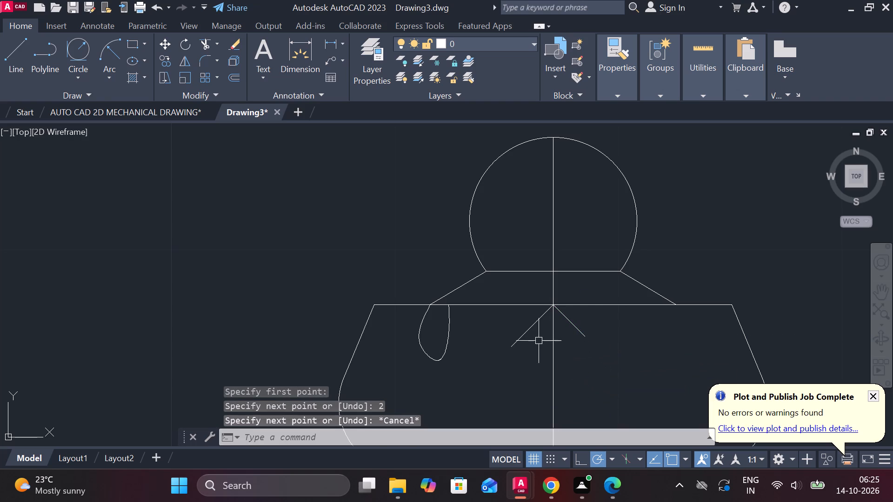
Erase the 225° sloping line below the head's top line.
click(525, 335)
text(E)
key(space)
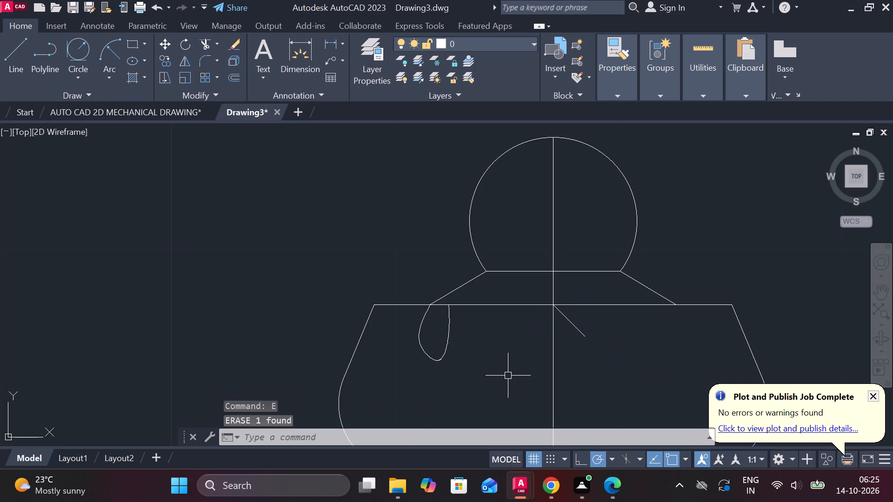
Draw a line 2 long from the head's top line at the centre line, sloping down at 225°.
key(l)
key(Return)
click(553, 305)
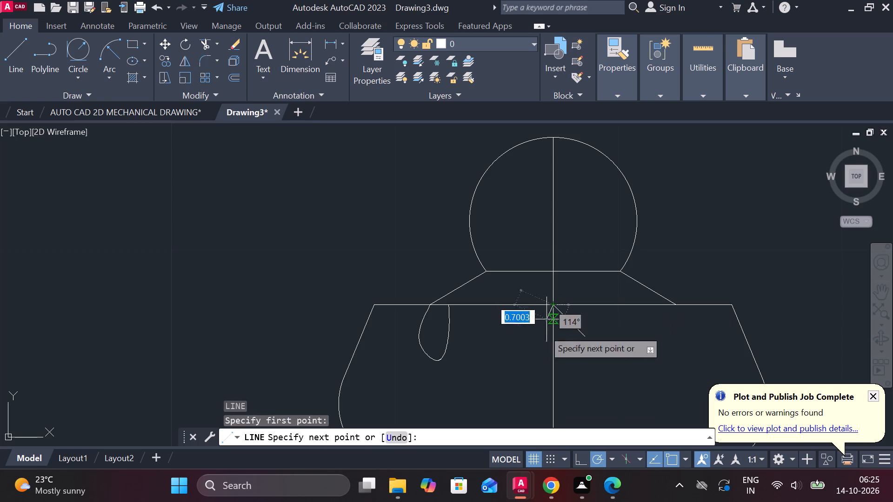
text(2)
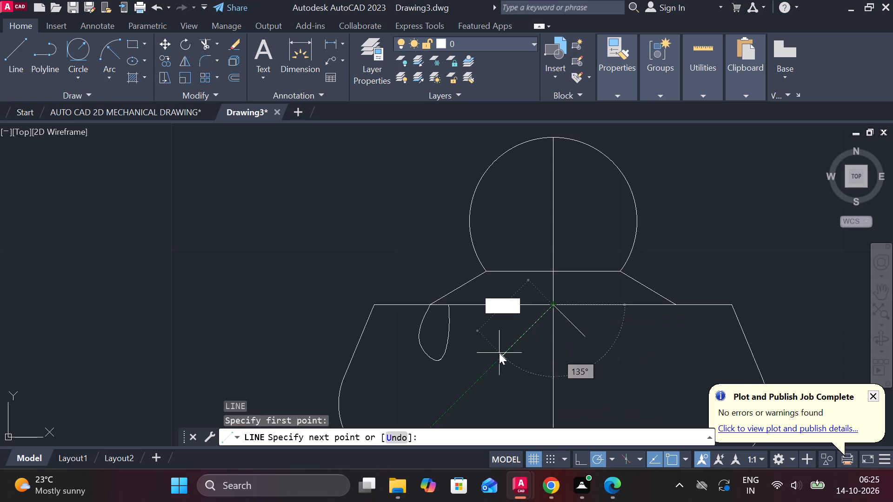
key(space)
key(Escape)
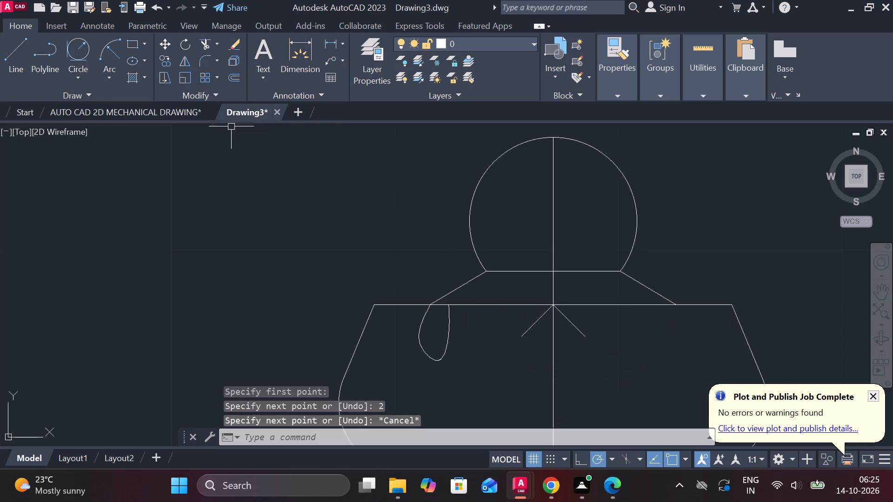
Draw a circle centred where the two sloping lines meet, passing through the lower end of the 315° line.
scroll(584, 324, up, 2)
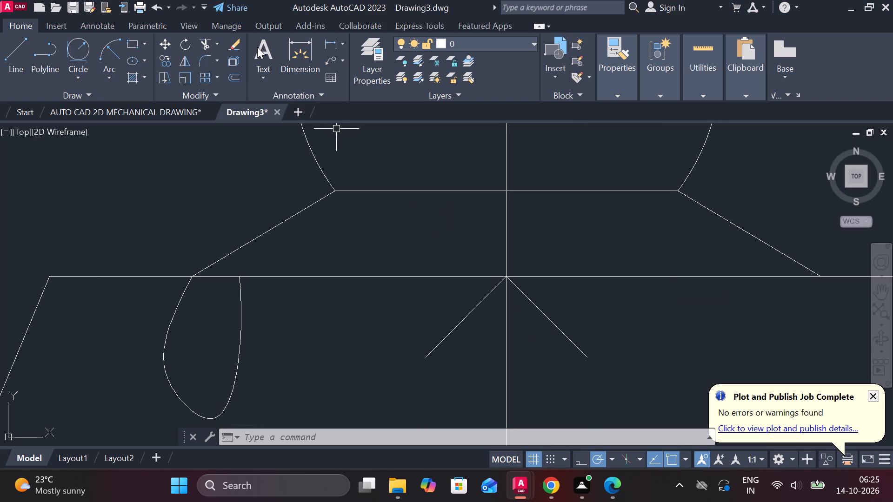
text(C)
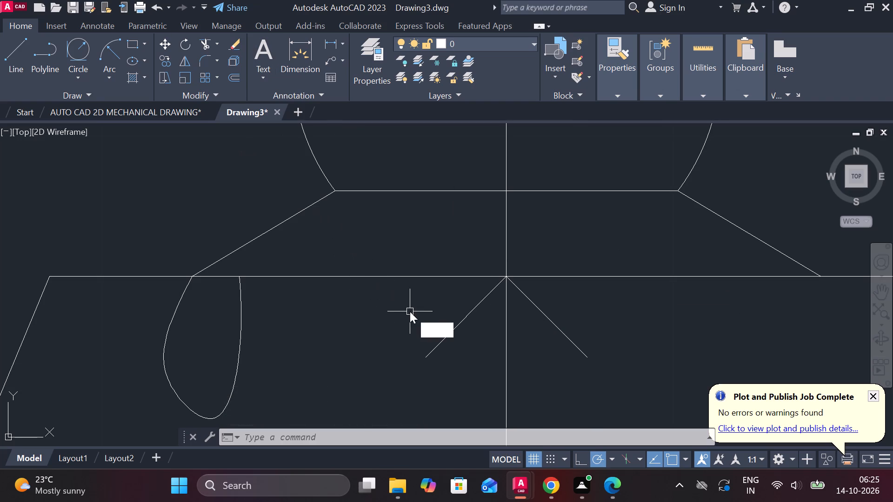
key(space)
click(504, 278)
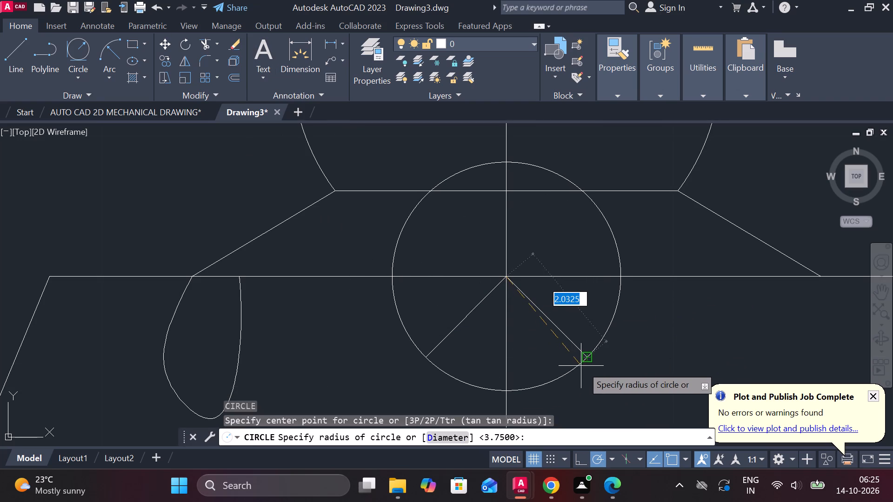
click(584, 362)
key(Escape)
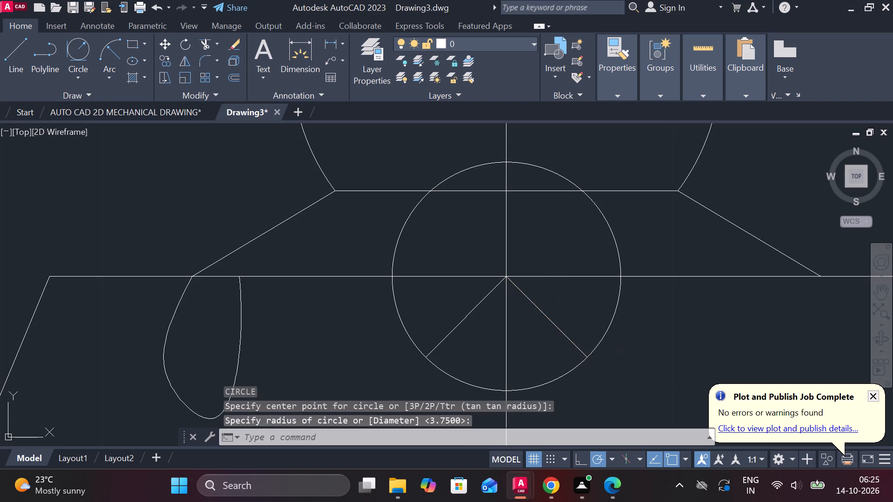
Trim the circle's sides below the head's top line and erase its upper half, keeping only the arc joining the sloping lines' lower ends.
text(TR)
key(space)
drag(626, 340, 587, 315)
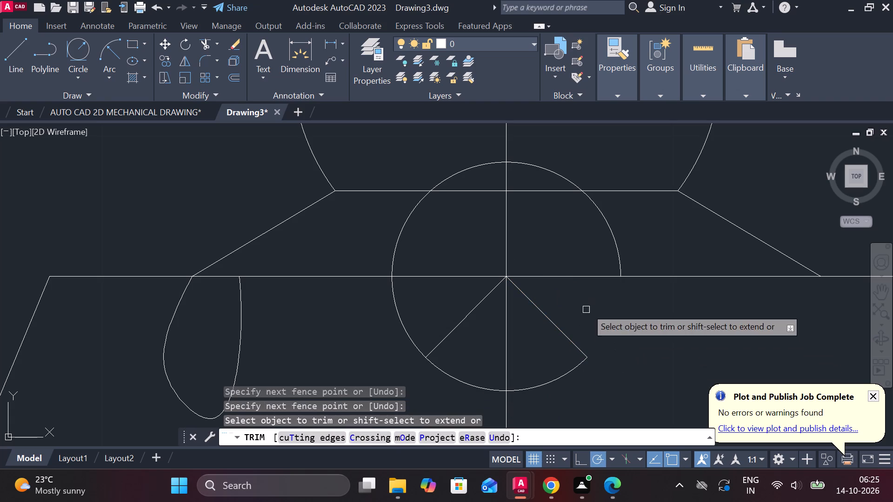
drag(445, 311, 380, 330)
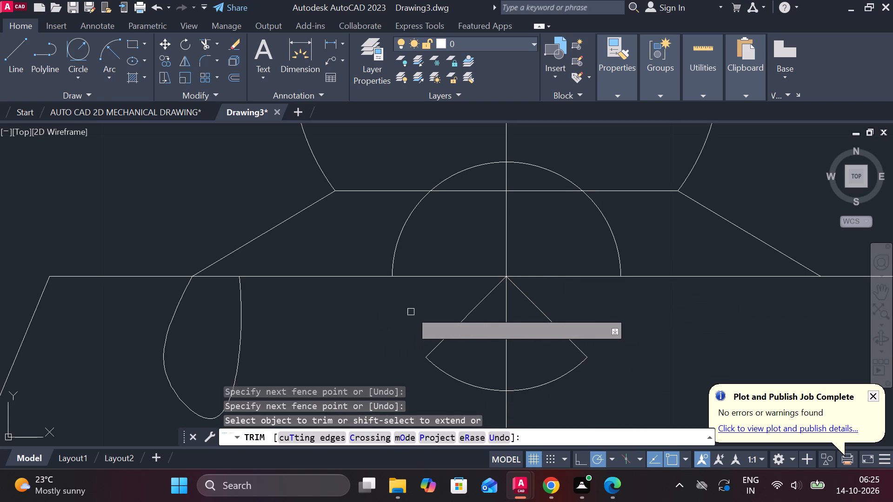
key(Escape)
click(397, 234)
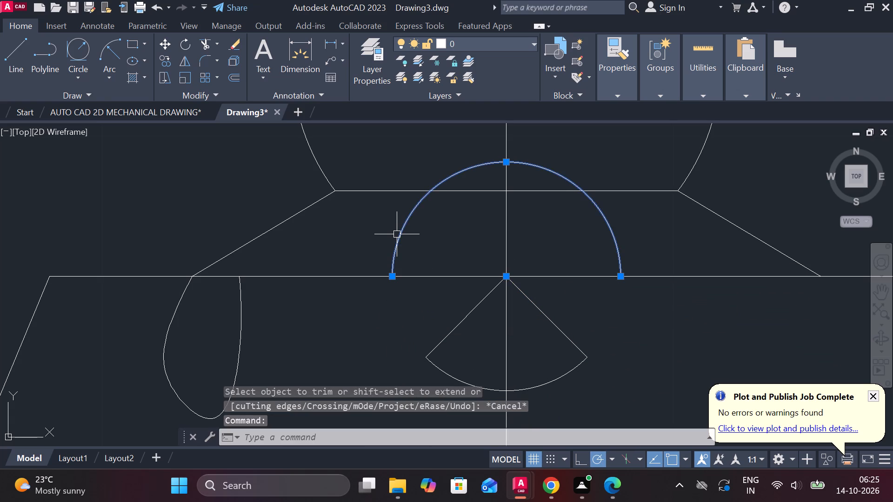
text(E)
key(space)
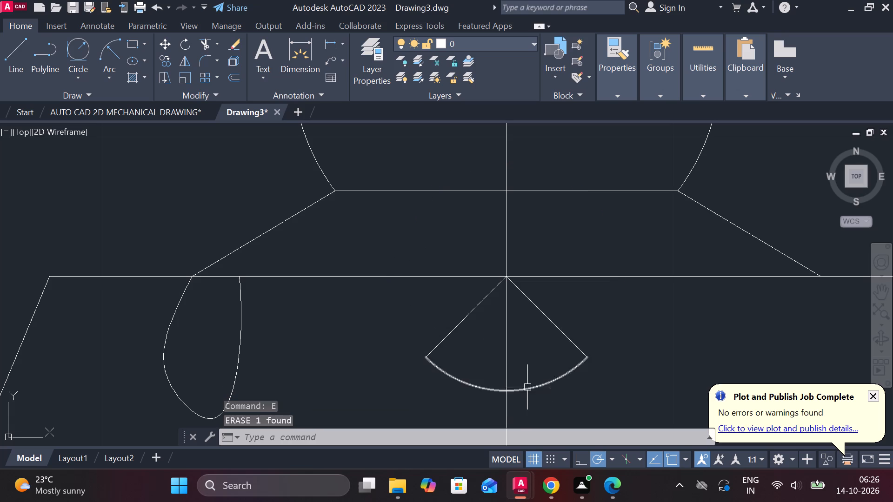
Stretch the arc's midpoint straight down along the centre line to deepen it to roughly a semicircle.
scroll(552, 375, down, 3)
middle_drag(568, 387, 527, 347)
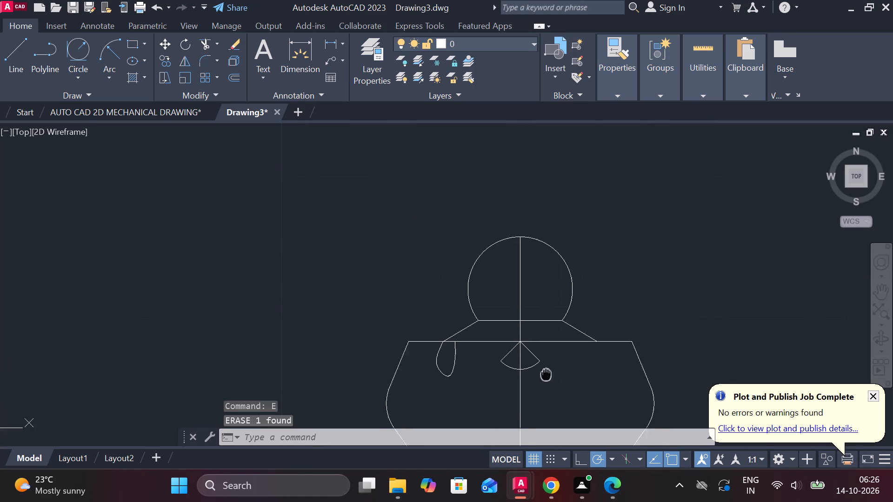
middle_drag(527, 347, 518, 328)
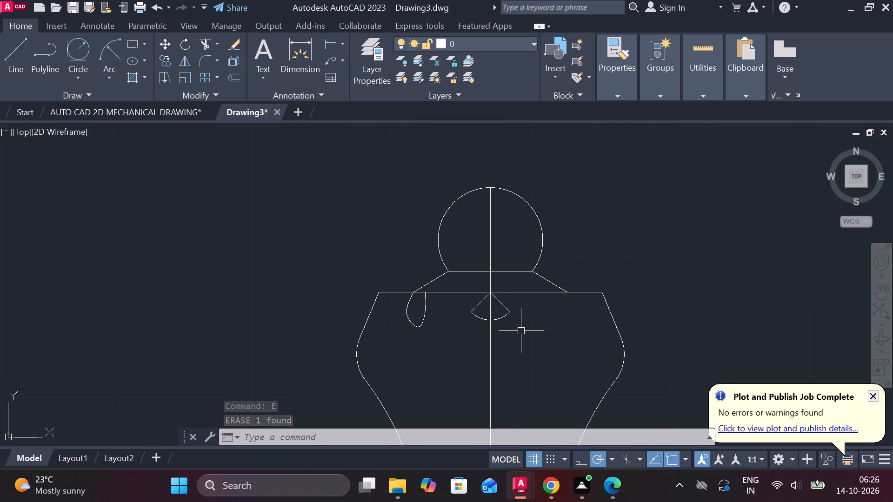
scroll(492, 318, up, 3)
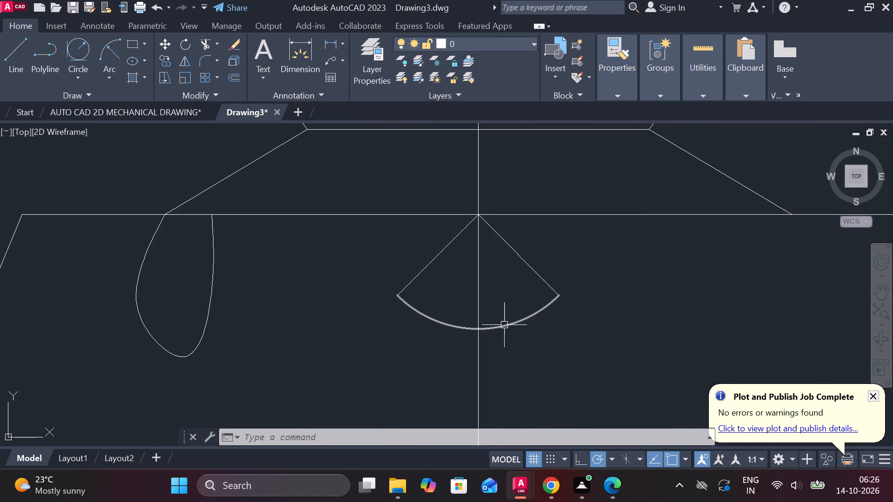
click(502, 325)
click(480, 330)
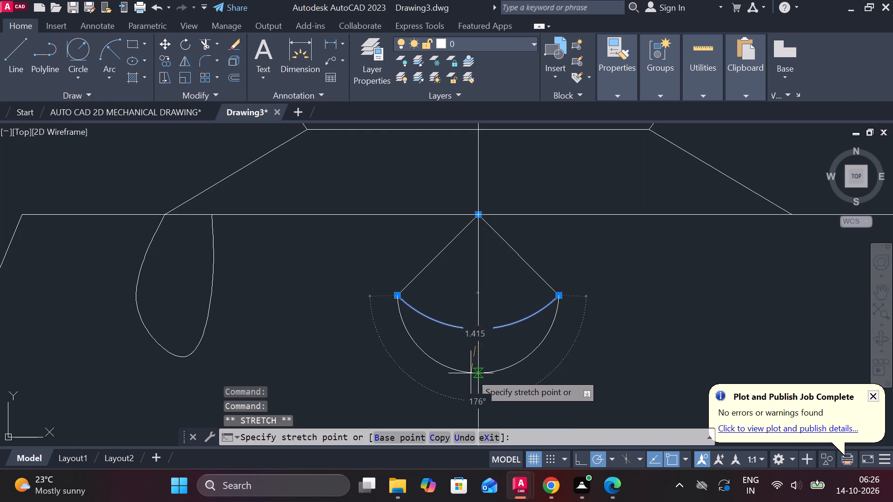
double_click(481, 383)
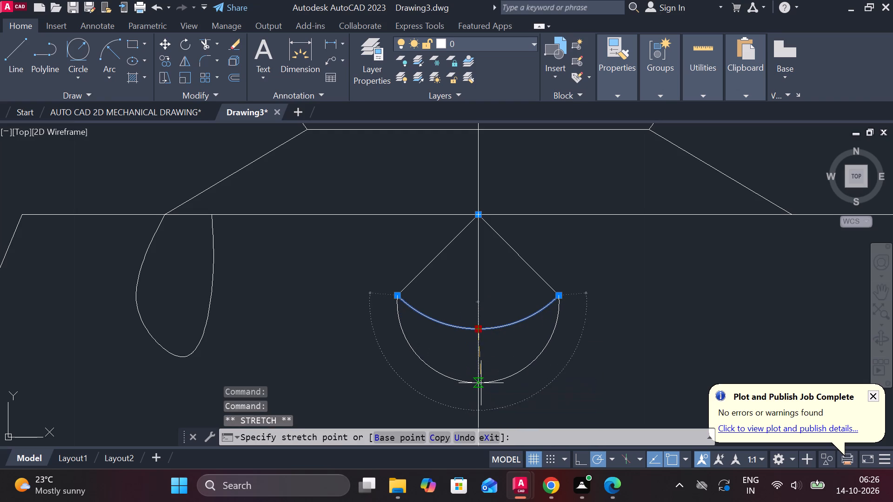
key(Escape)
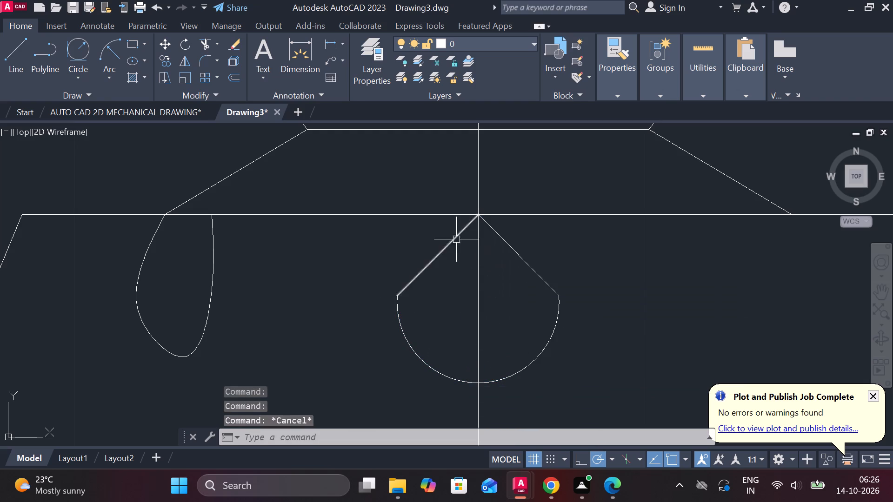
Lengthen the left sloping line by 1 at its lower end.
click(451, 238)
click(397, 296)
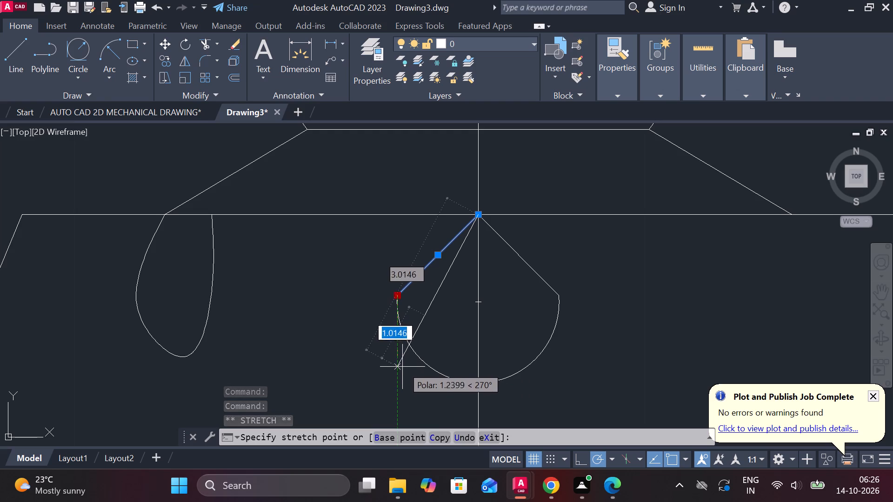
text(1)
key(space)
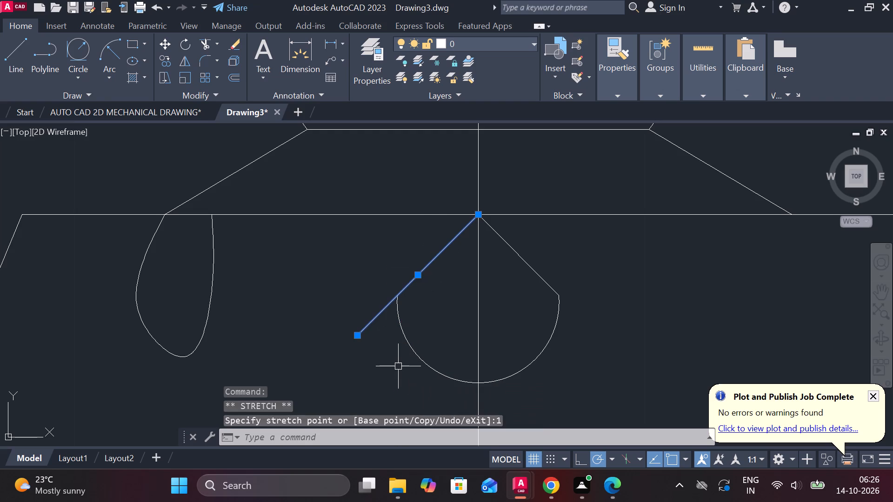
Move the left sloping line's lower end inward and down so the steeper line crosses the deepened arc and ends just beyond it.
click(358, 339)
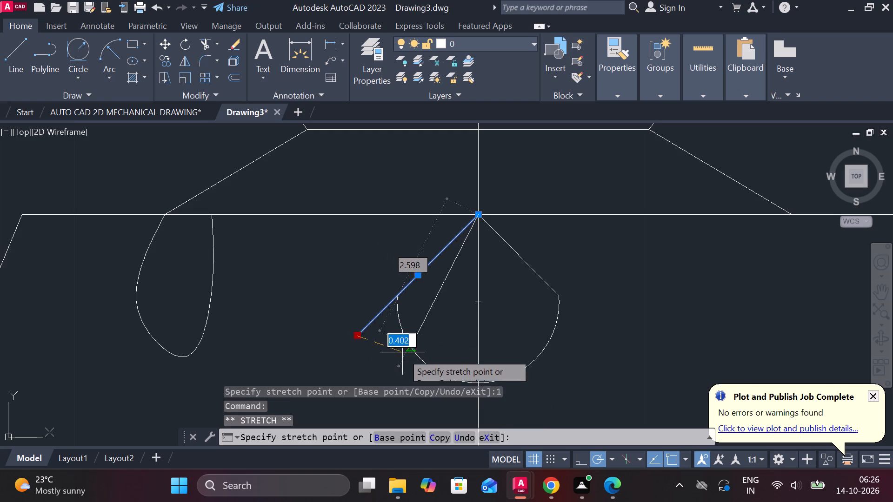
click(400, 358)
key(Escape)
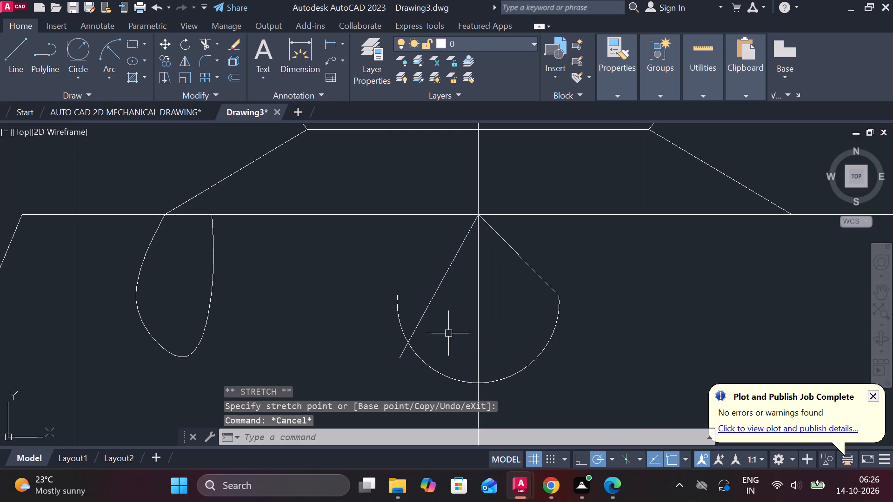
Mirror the steeper left line about the vertical centre line, keeping the original.
click(438, 292)
text(MI)
key(Return)
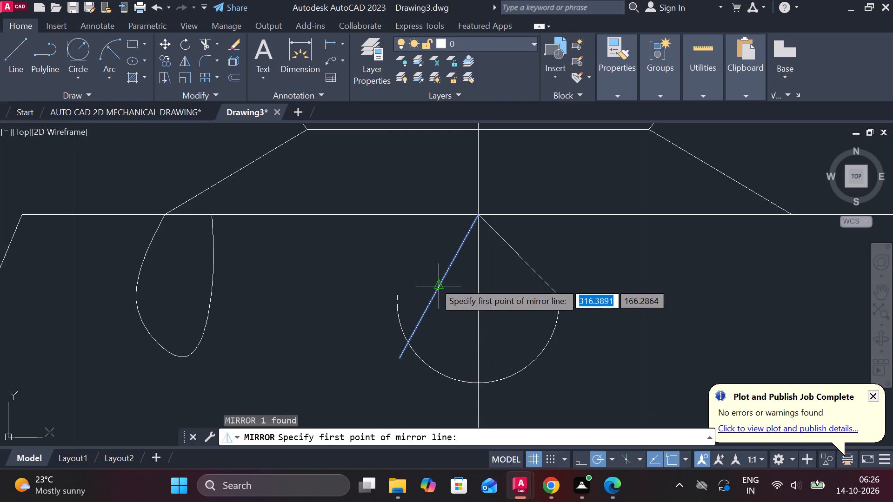
click(474, 219)
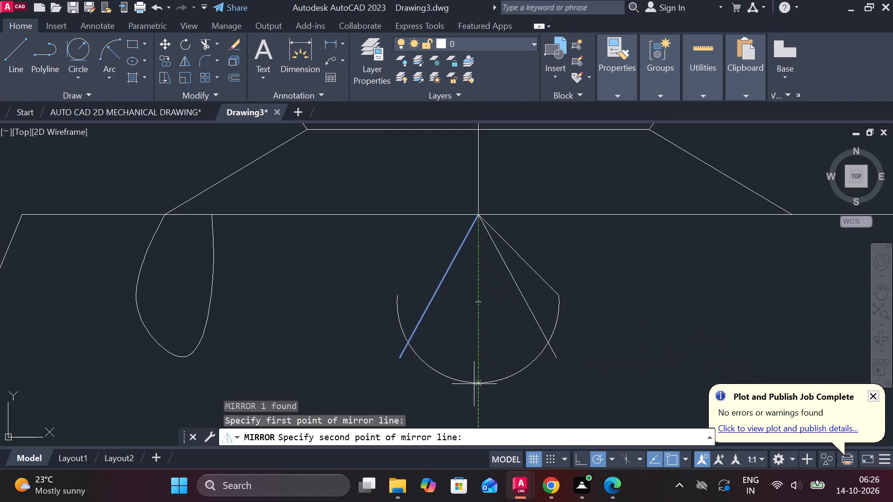
click(480, 308)
drag(504, 359, 480, 308)
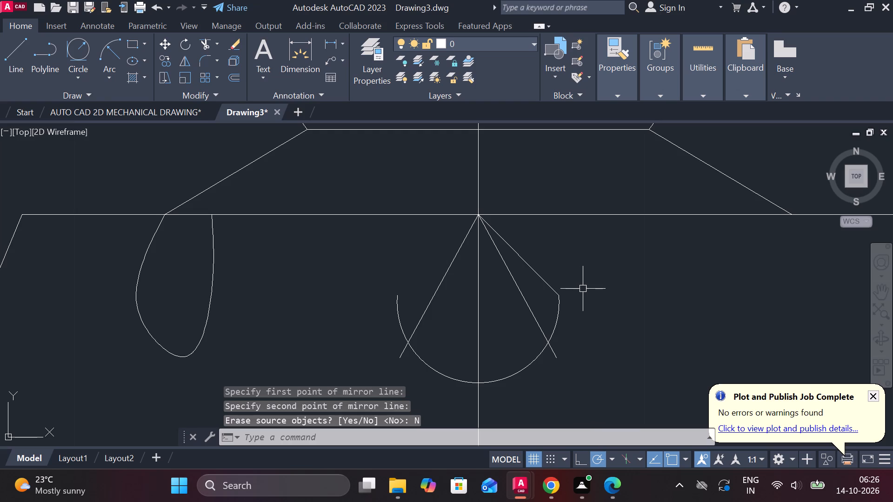
Trim away the outer right sloping line, the arc's overhanging ends and the line stubs below it, leaving a closed wedge.
text(TR)
key(space)
click(544, 280)
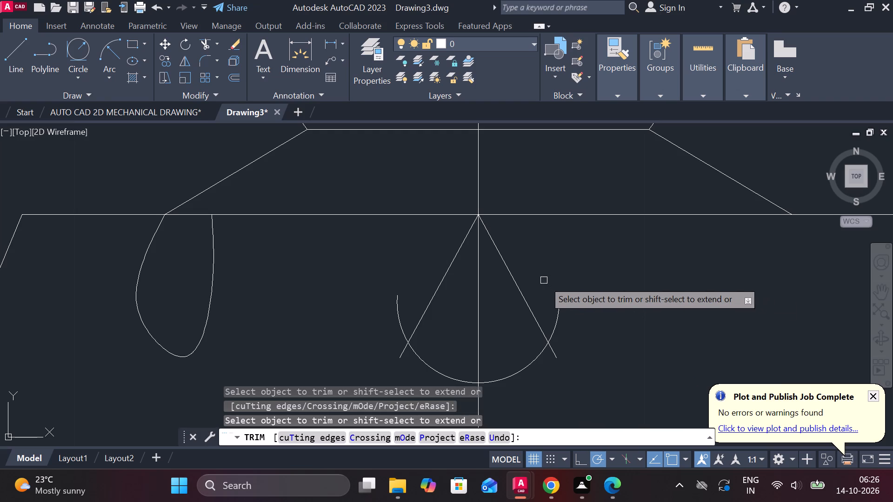
click(561, 323)
click(549, 316)
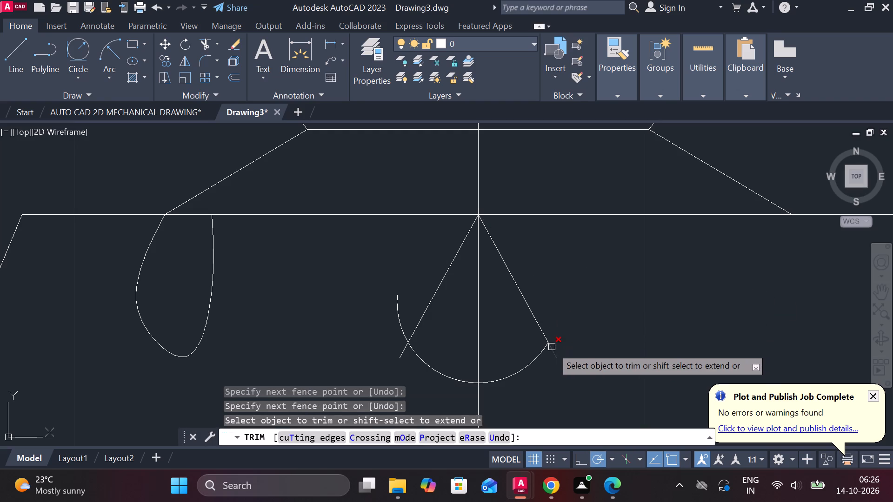
click(552, 347)
drag(408, 297, 400, 333)
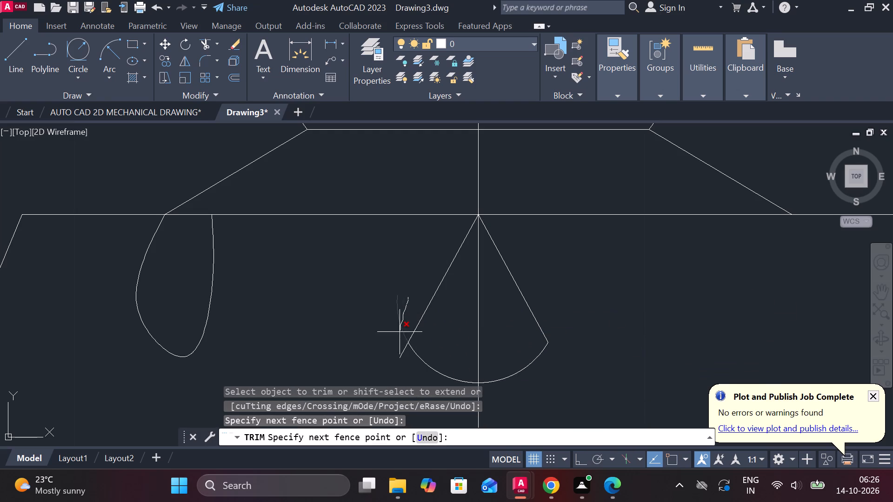
drag(400, 333, 405, 366)
click(405, 366)
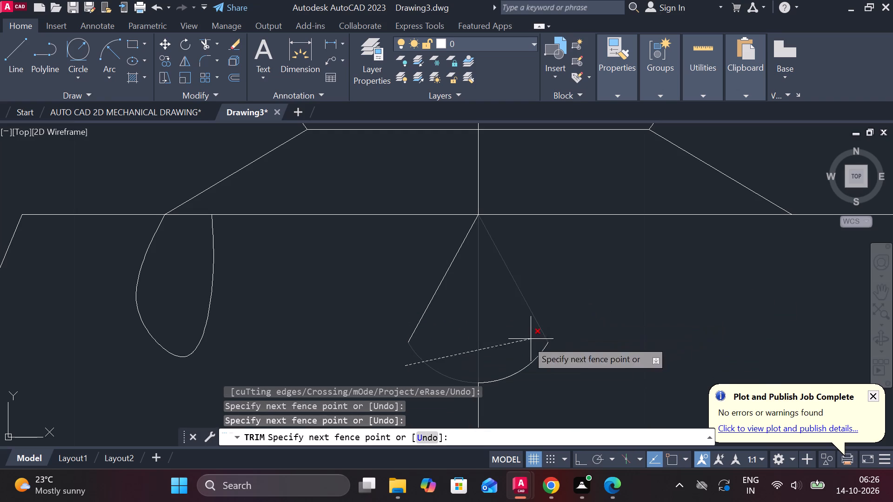
click(367, 364)
key(Escape)
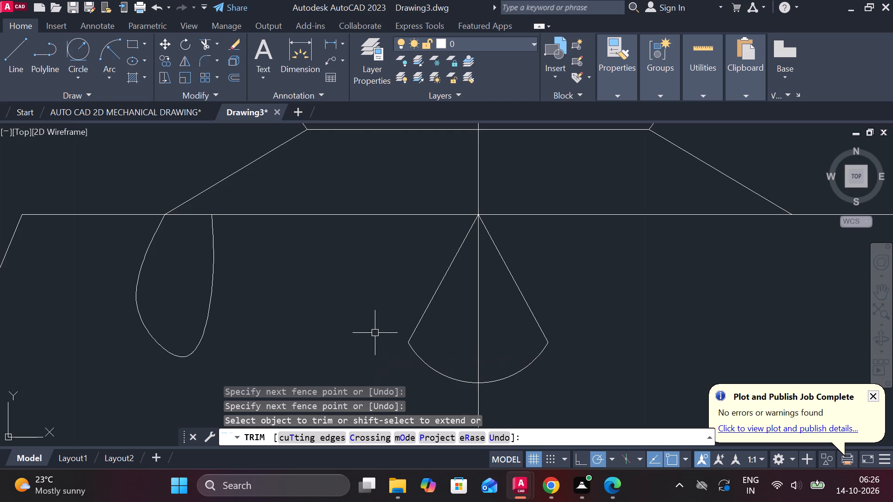
Erase the vertical centre line running through the wedge.
click(480, 309)
text(E)
key(space)
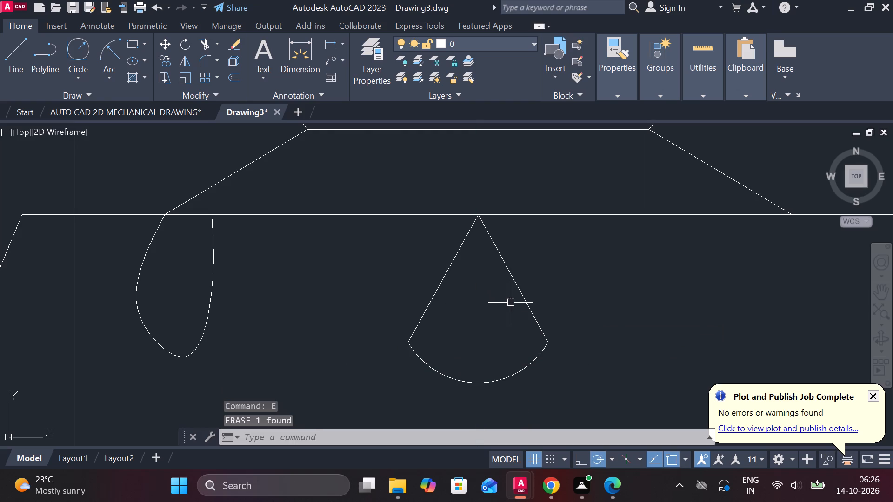
Change the linetype of the wedge's two sloping lines and arc to ACAD_ISO02W100.
click(513, 292)
click(568, 361)
drag(581, 369, 561, 364)
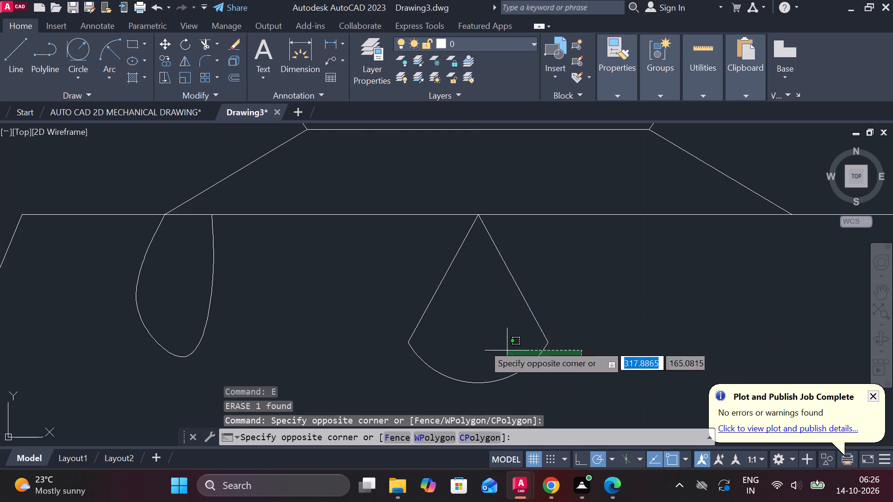
click(391, 266)
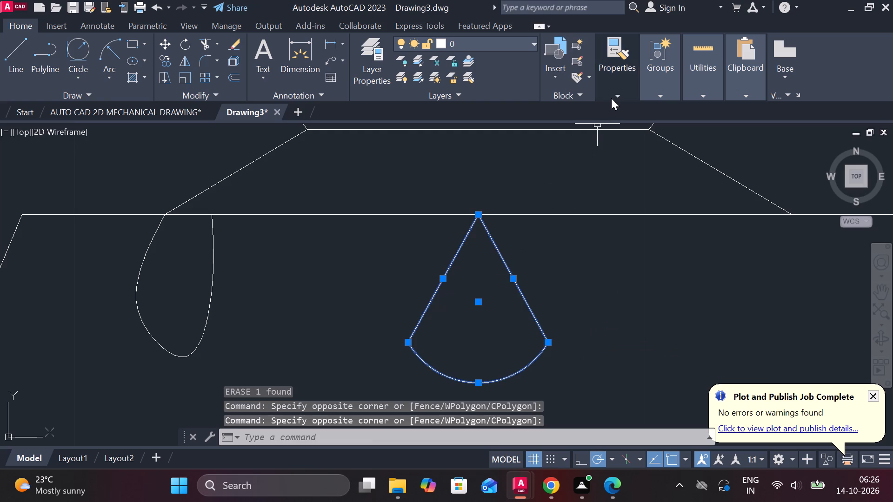
click(614, 97)
click(703, 142)
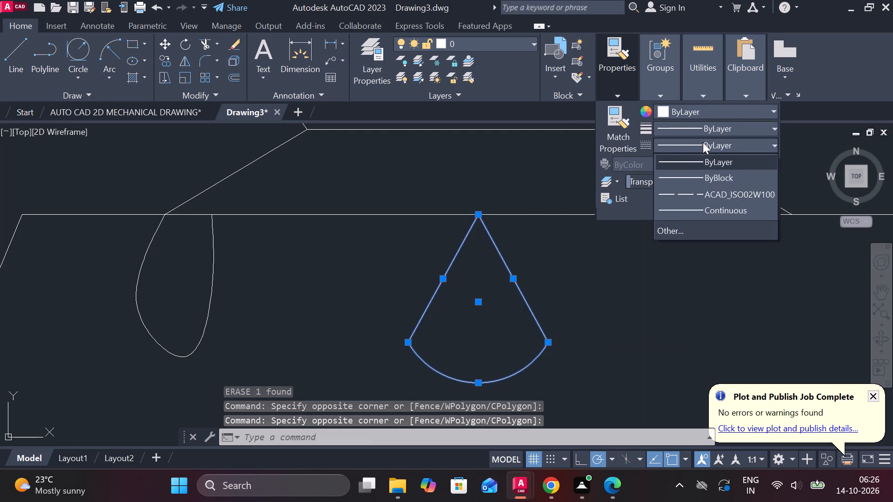
click(720, 189)
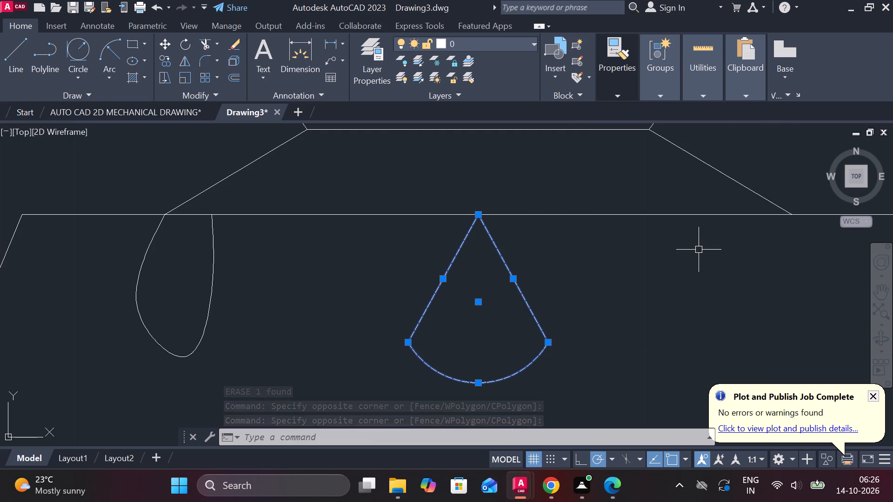
key(Return)
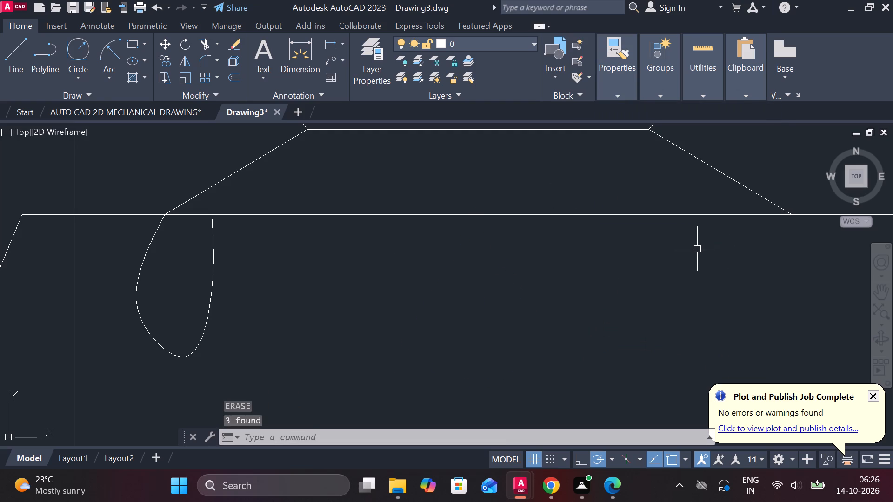
key(ctrl+z)
key(Escape)
Spread the wedge's top by moving both sloping lines' upper ends outward about equally along the horizontal line.
scroll(650, 261, down, 2)
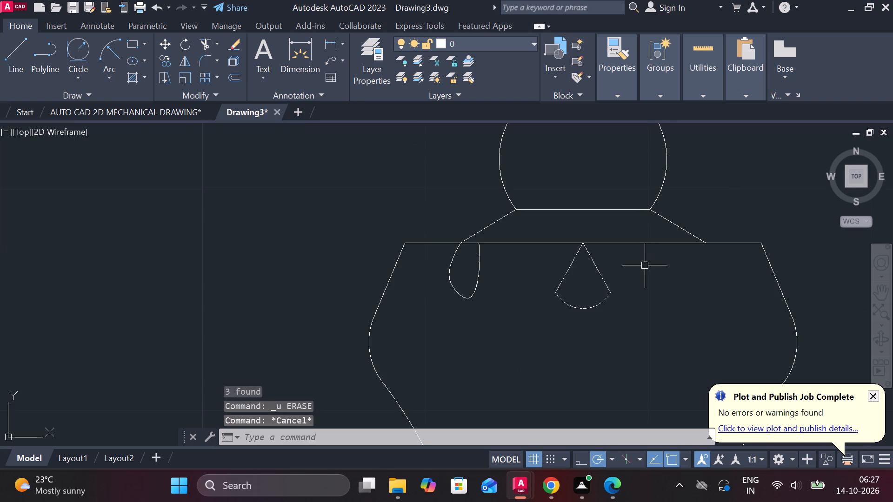
scroll(564, 265, up, 2)
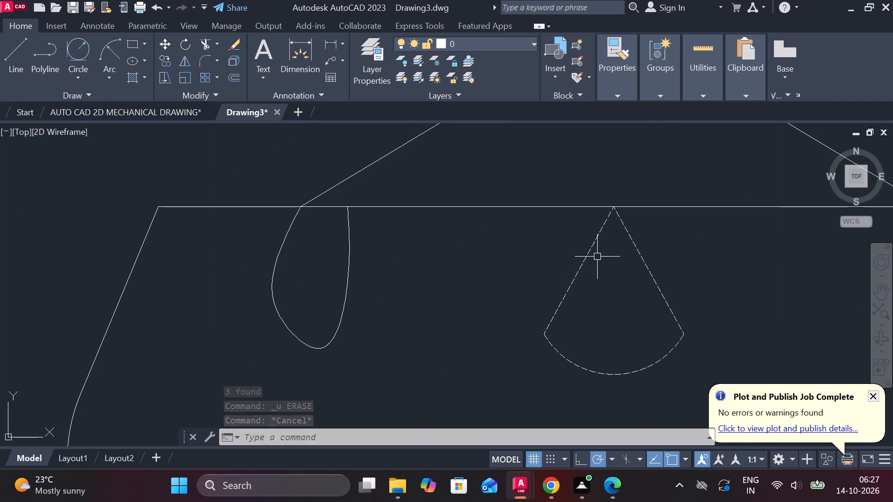
click(590, 243)
click(613, 209)
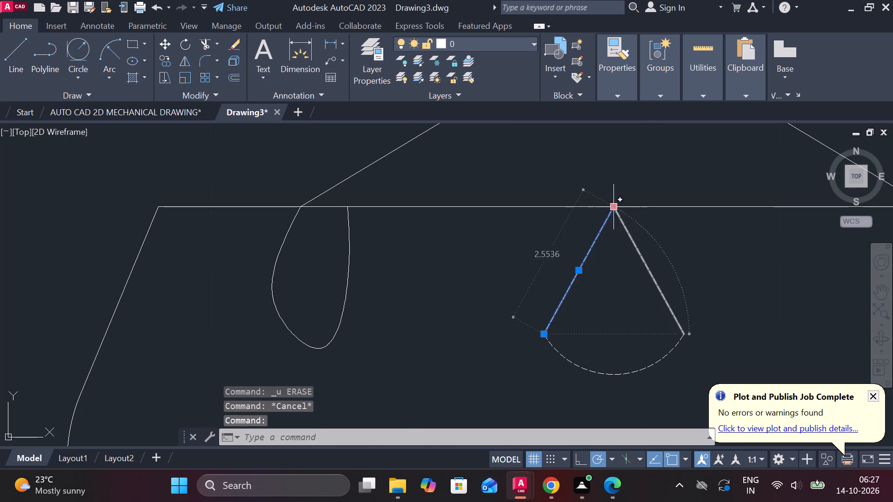
click(581, 209)
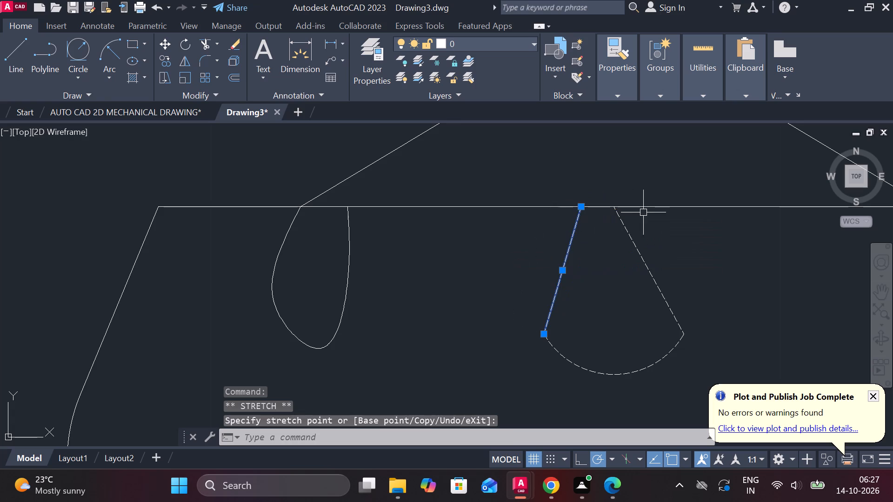
key(Escape)
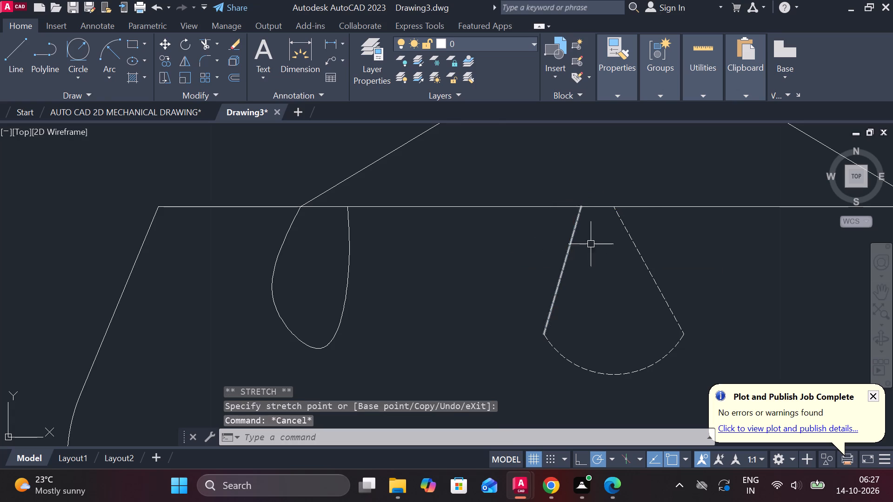
click(628, 223)
click(613, 207)
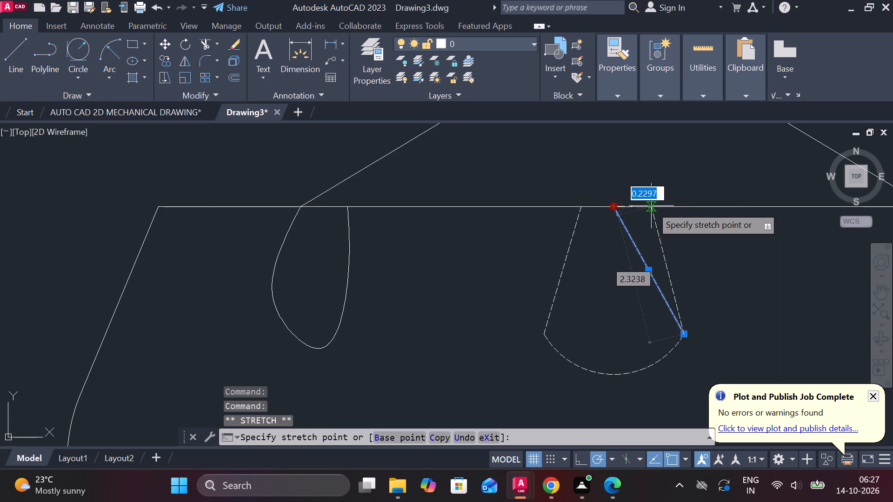
click(645, 206)
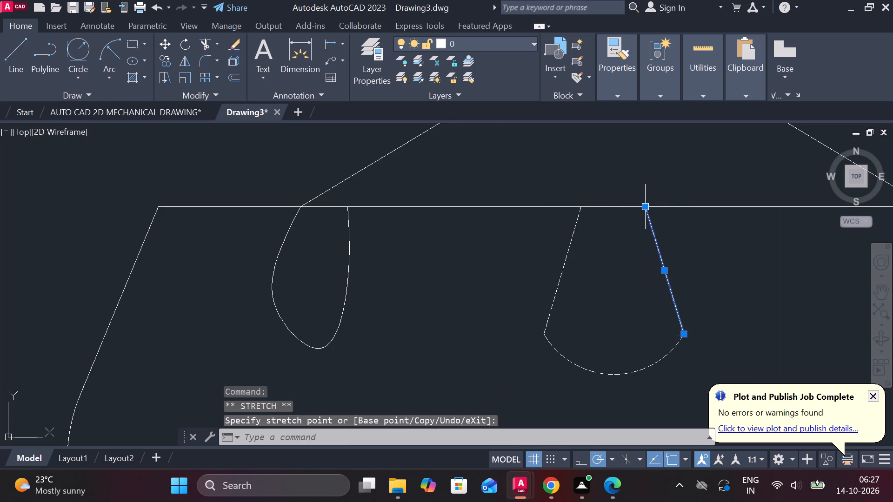
key(Escape)
Erase the teardrop spline beside the dashed shape, under the cap's left sloping line.
scroll(711, 239, down, 2)
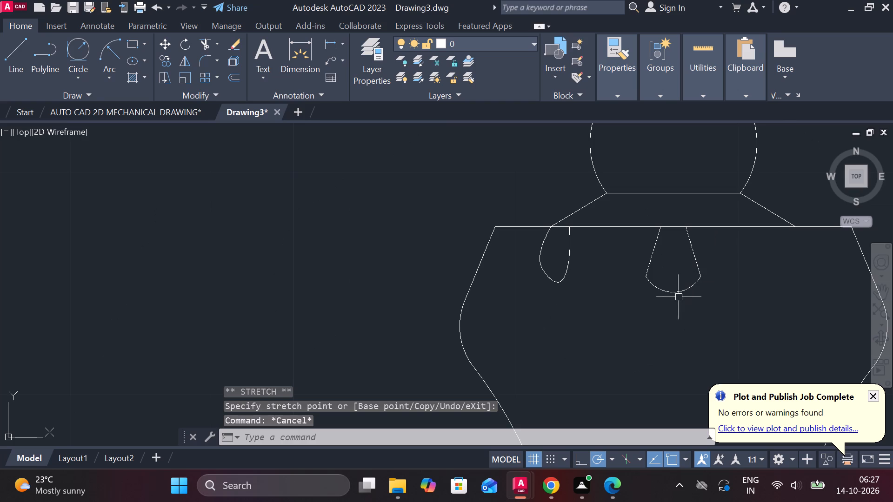
double_click(611, 284)
click(531, 252)
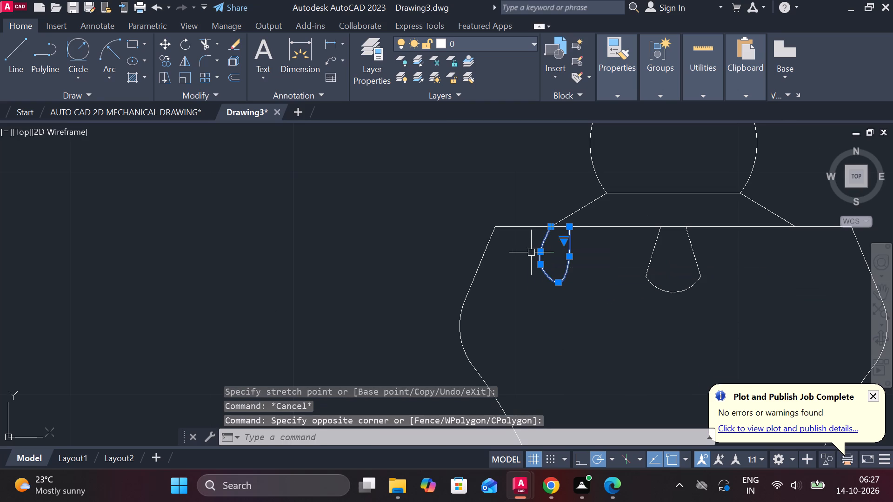
text(E)
key(space)
Copy the dashed shape from the horizontal line's midpoint to the lower ends of the cap's right and left sloping lines.
middle_drag(590, 264, 578, 291)
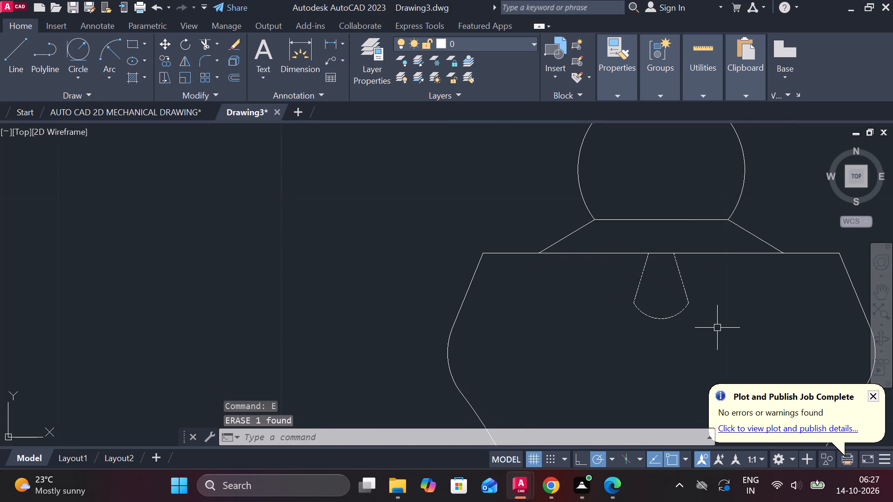
click(720, 330)
click(620, 276)
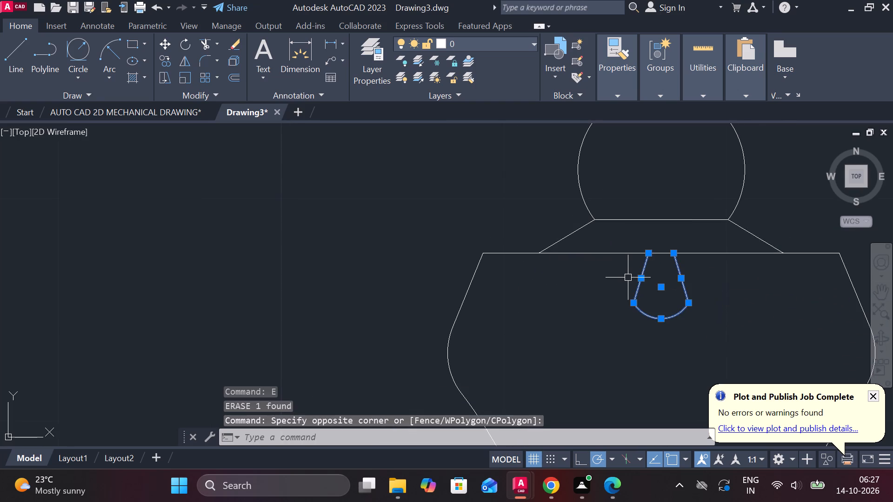
text(CO)
key(Return)
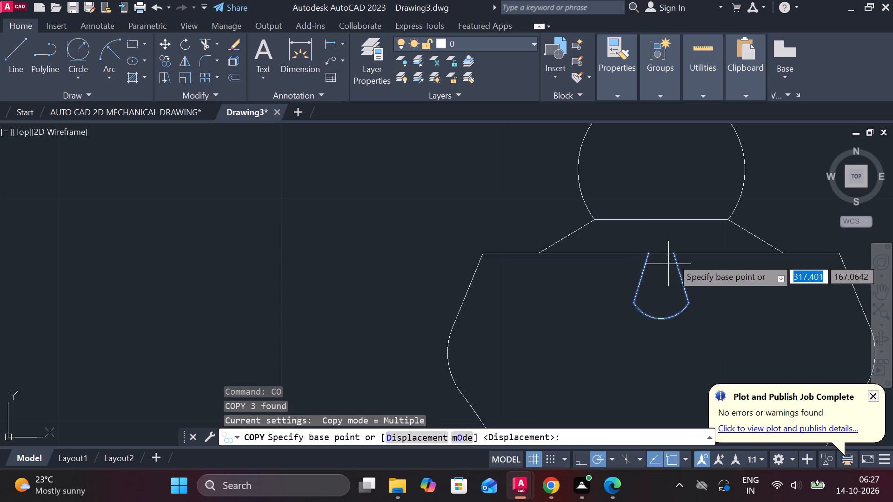
click(659, 251)
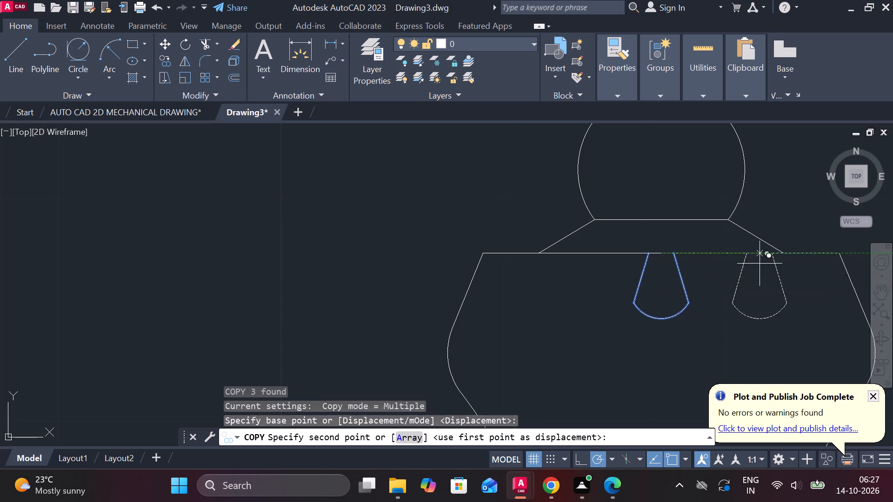
middle_drag(765, 263, 666, 279)
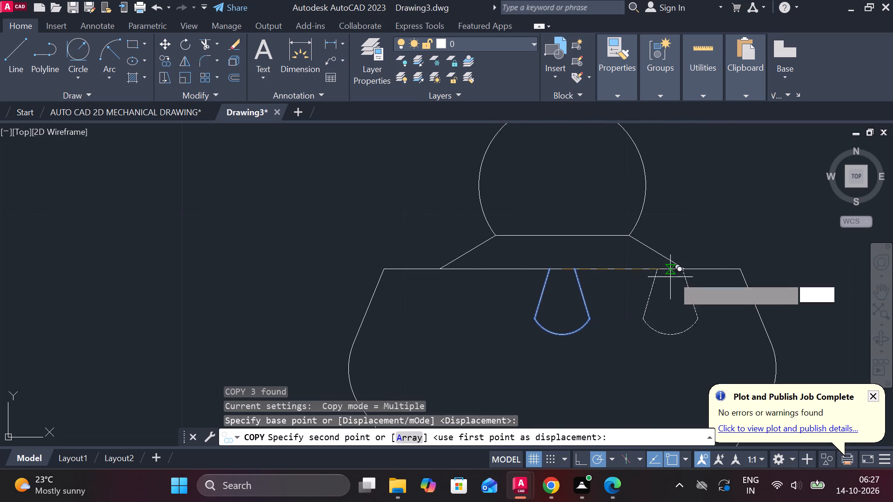
click(684, 273)
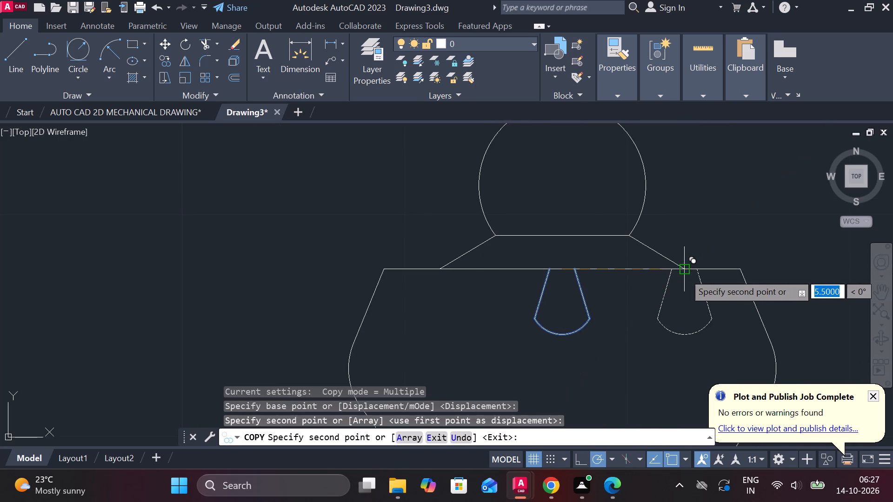
click(446, 275)
key(Escape)
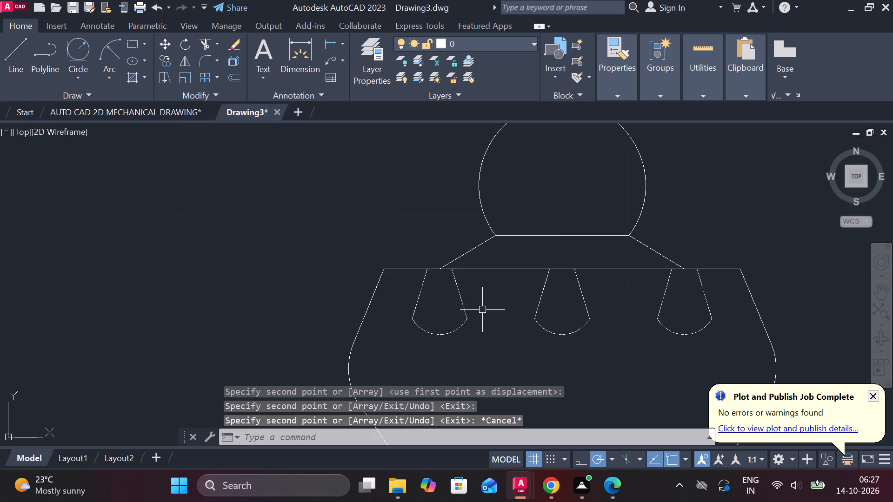
Set the linetype of the left copy's two sloping lines and arc to ByLayer.
scroll(427, 327, up, 2)
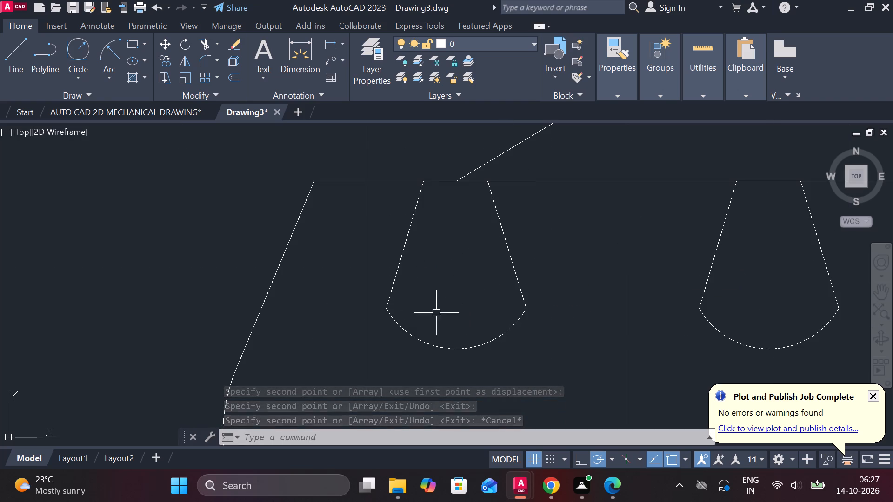
click(411, 235)
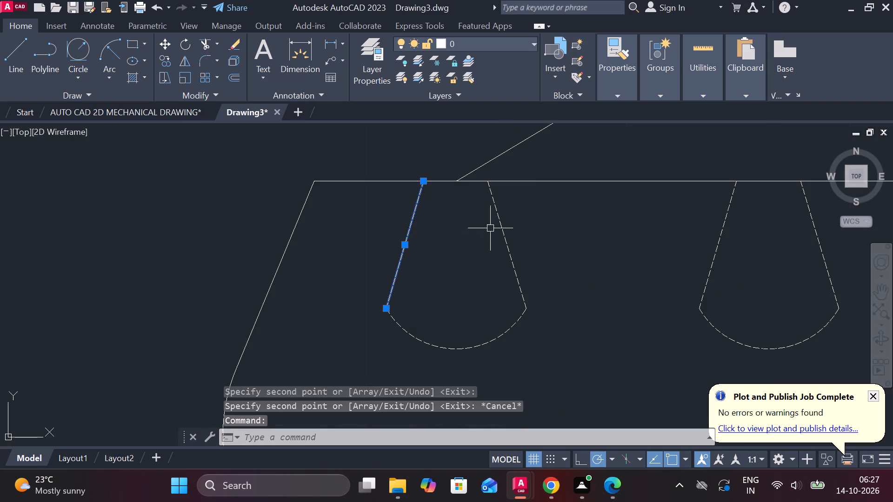
click(499, 221)
click(500, 339)
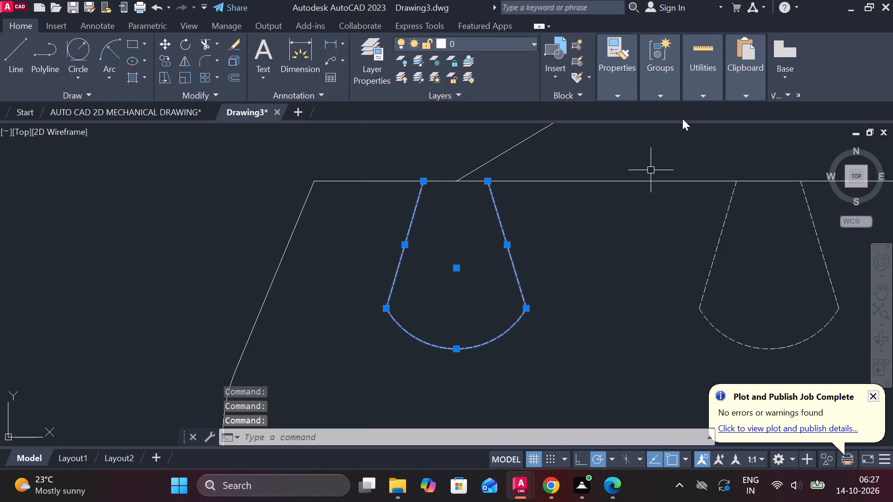
click(624, 98)
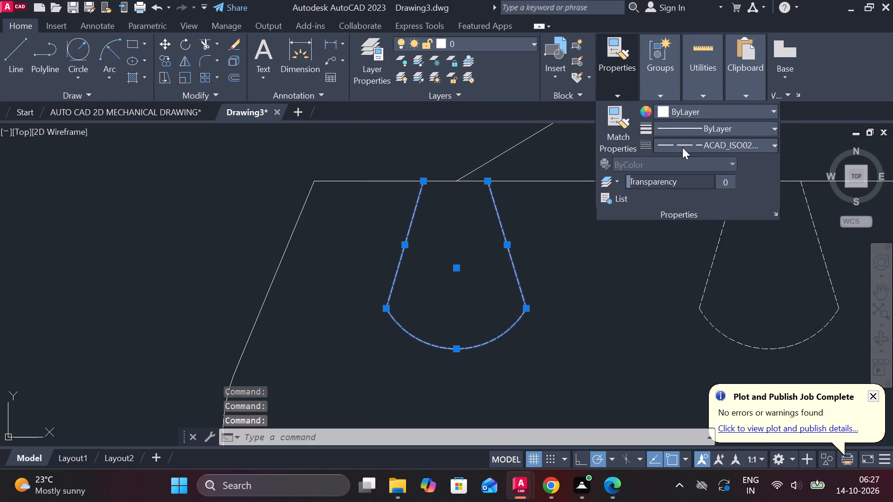
click(682, 147)
click(686, 159)
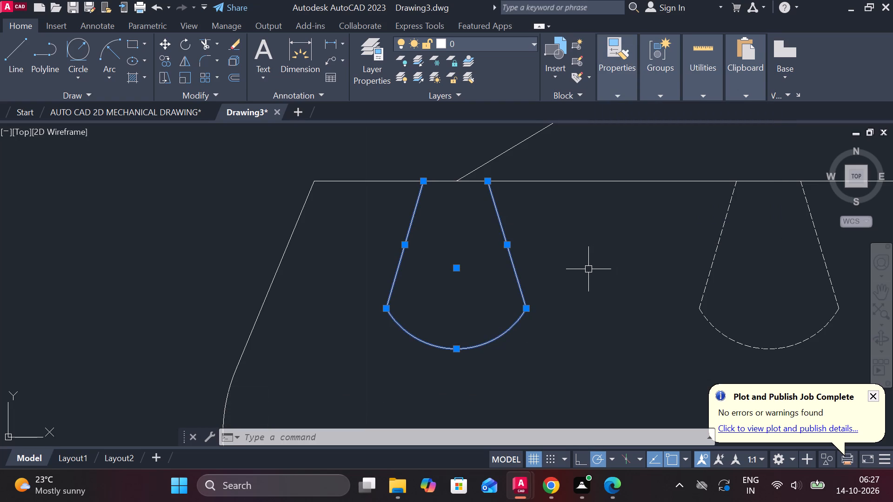
key(Escape)
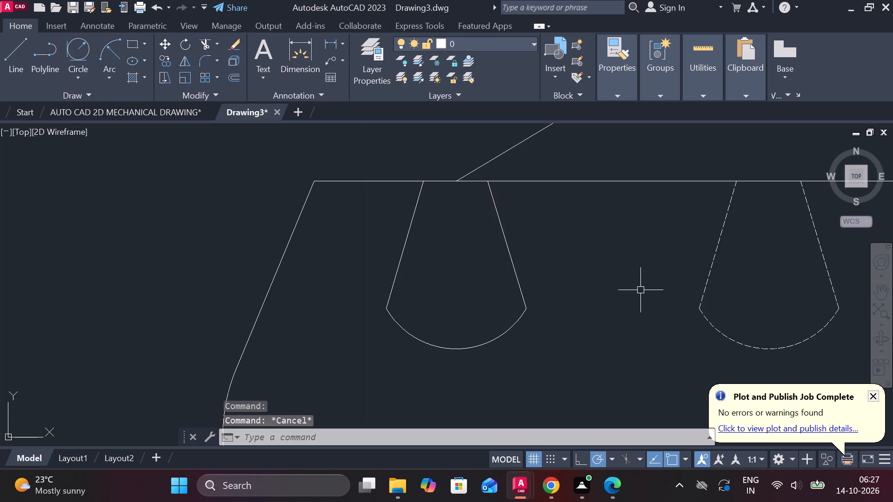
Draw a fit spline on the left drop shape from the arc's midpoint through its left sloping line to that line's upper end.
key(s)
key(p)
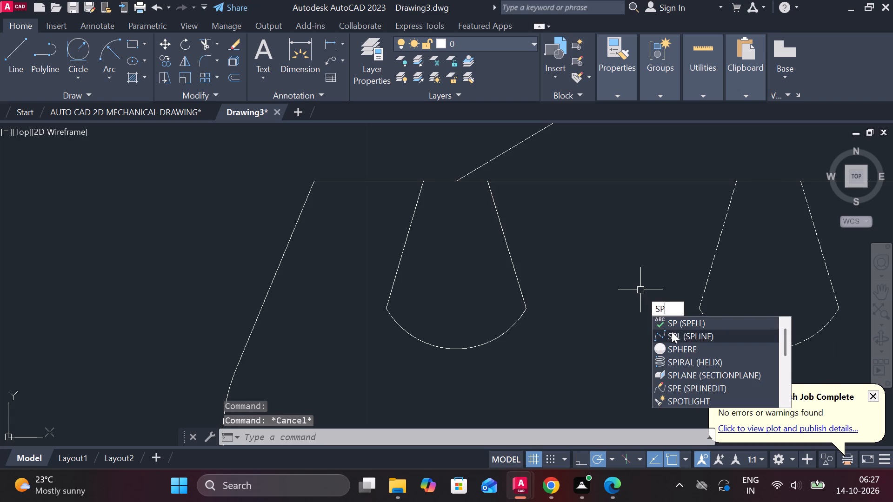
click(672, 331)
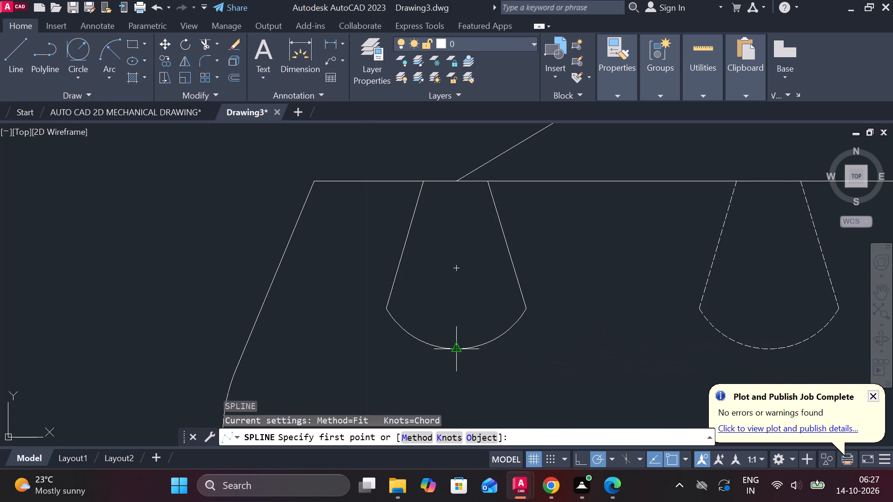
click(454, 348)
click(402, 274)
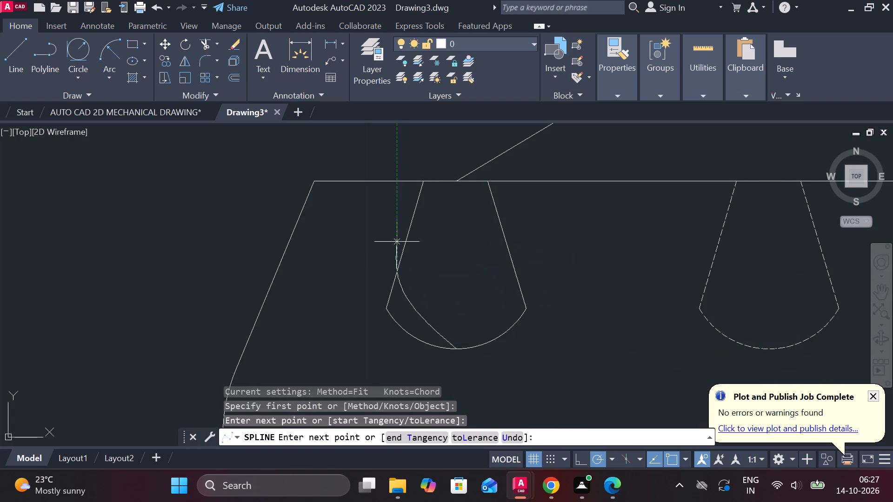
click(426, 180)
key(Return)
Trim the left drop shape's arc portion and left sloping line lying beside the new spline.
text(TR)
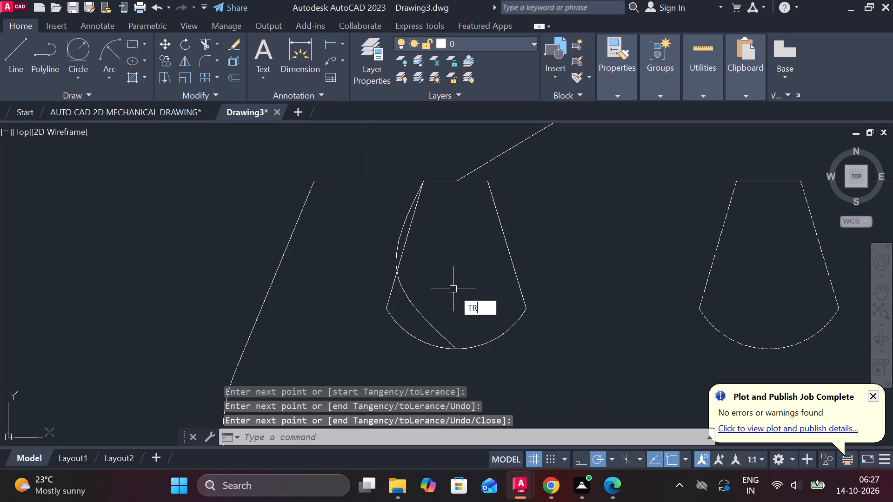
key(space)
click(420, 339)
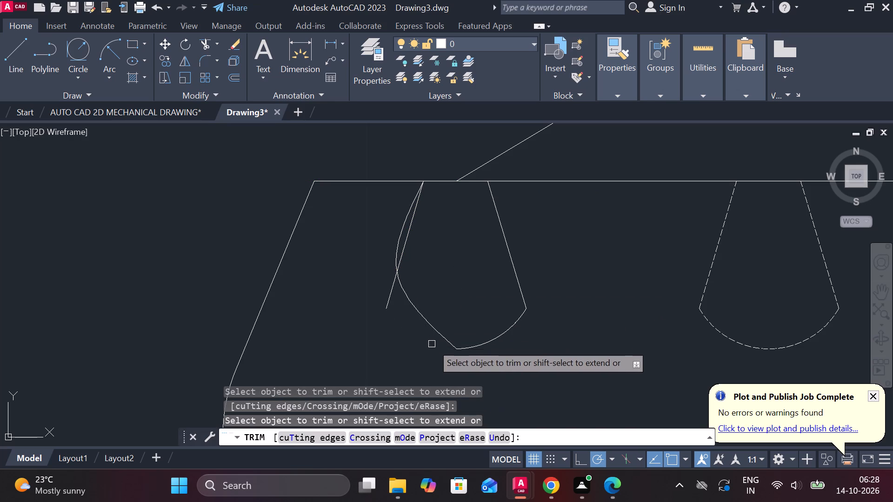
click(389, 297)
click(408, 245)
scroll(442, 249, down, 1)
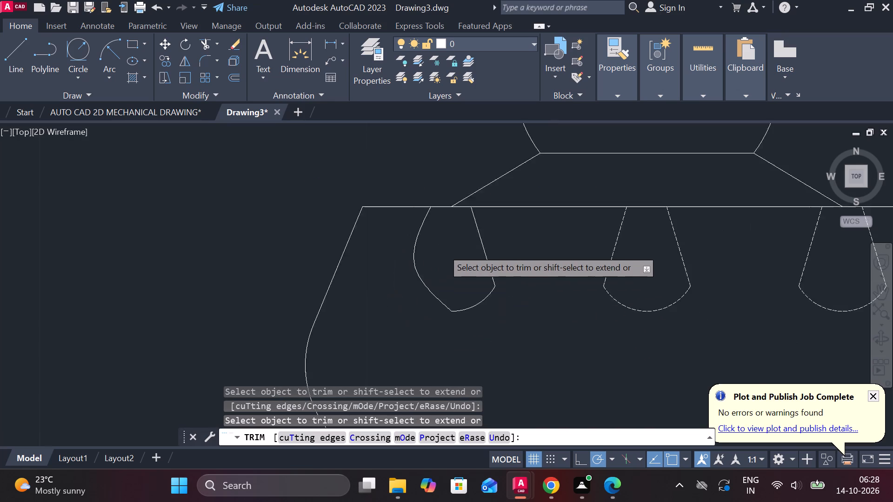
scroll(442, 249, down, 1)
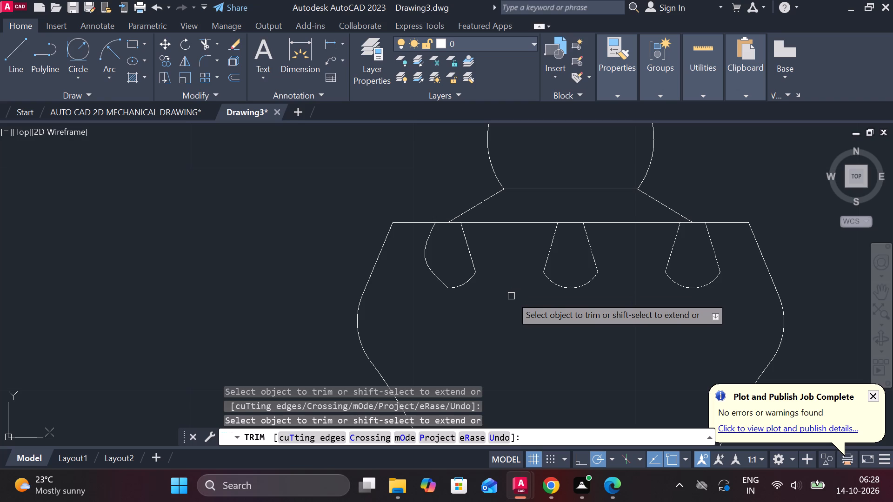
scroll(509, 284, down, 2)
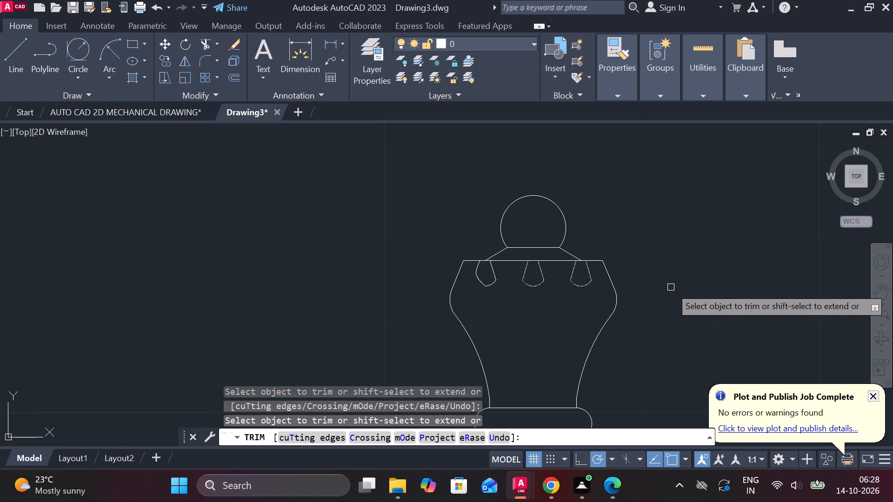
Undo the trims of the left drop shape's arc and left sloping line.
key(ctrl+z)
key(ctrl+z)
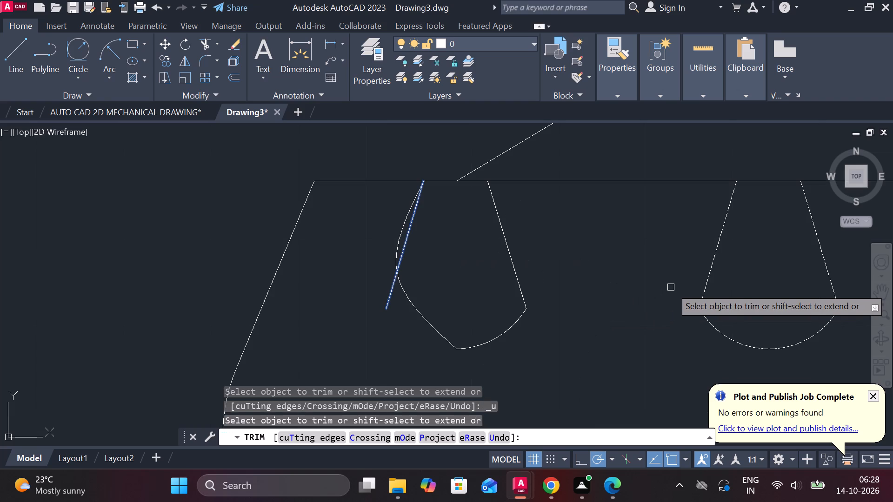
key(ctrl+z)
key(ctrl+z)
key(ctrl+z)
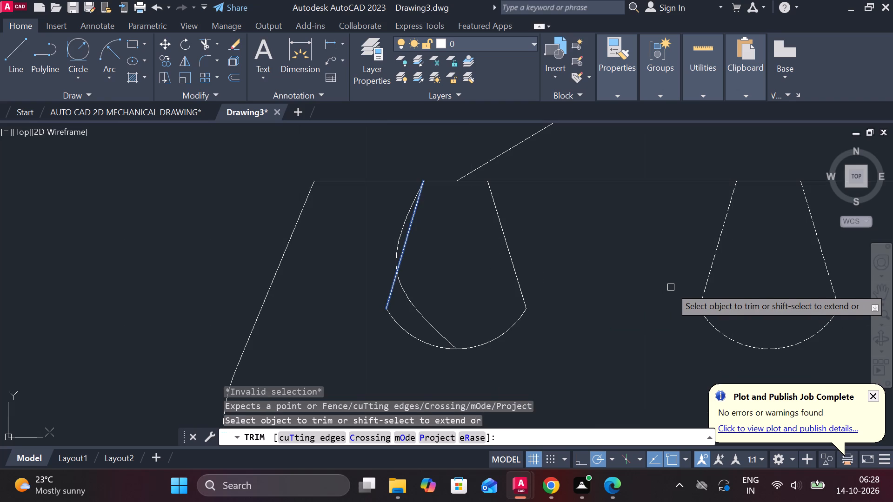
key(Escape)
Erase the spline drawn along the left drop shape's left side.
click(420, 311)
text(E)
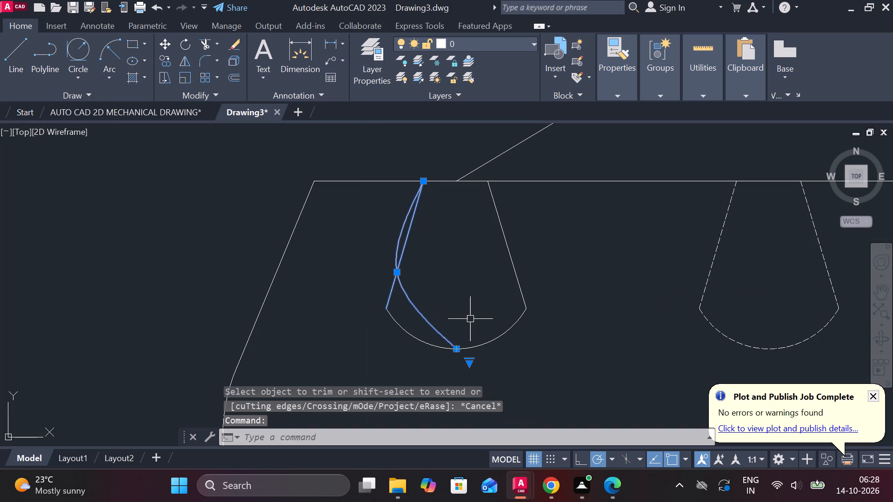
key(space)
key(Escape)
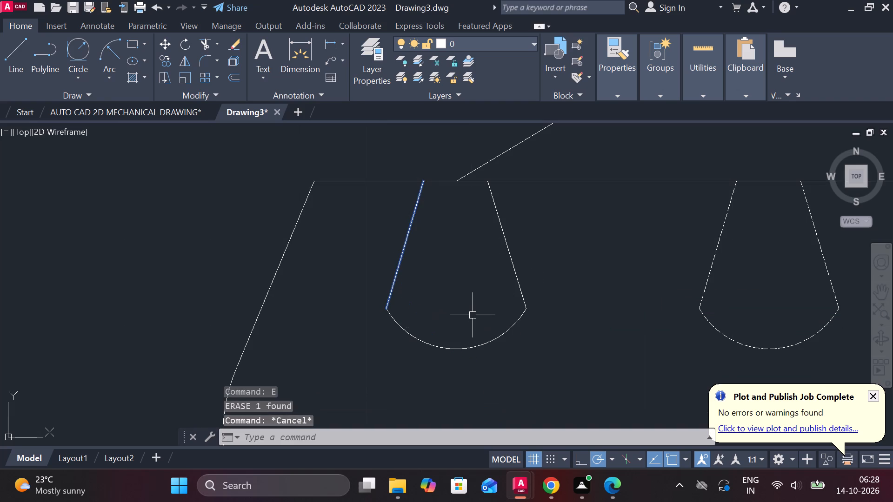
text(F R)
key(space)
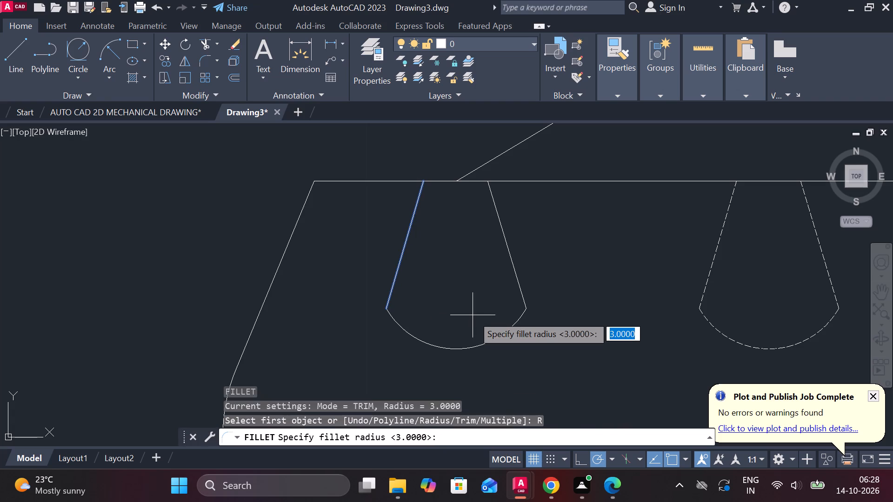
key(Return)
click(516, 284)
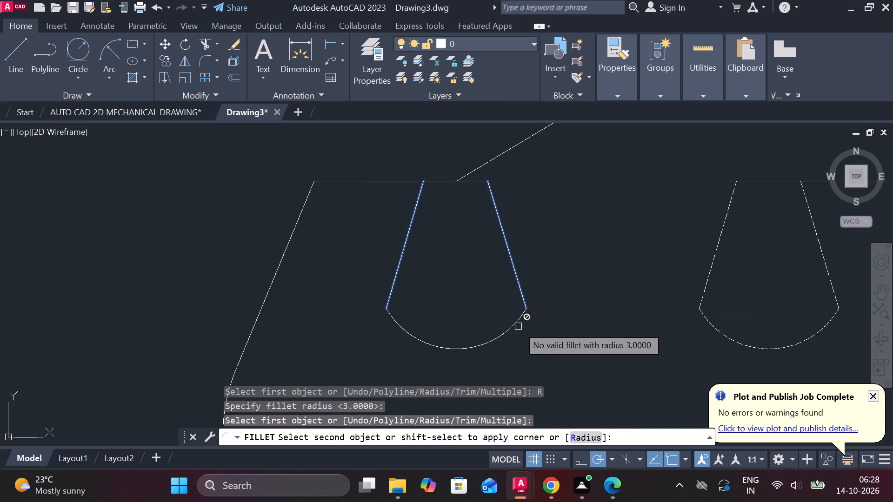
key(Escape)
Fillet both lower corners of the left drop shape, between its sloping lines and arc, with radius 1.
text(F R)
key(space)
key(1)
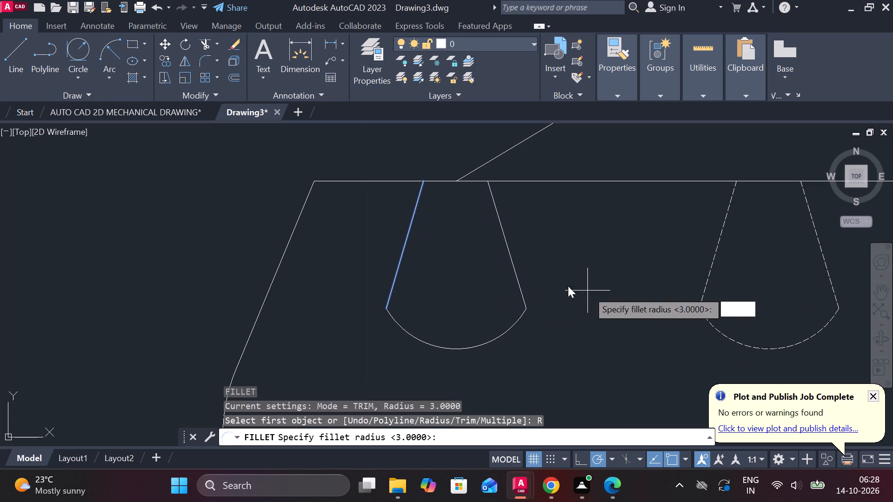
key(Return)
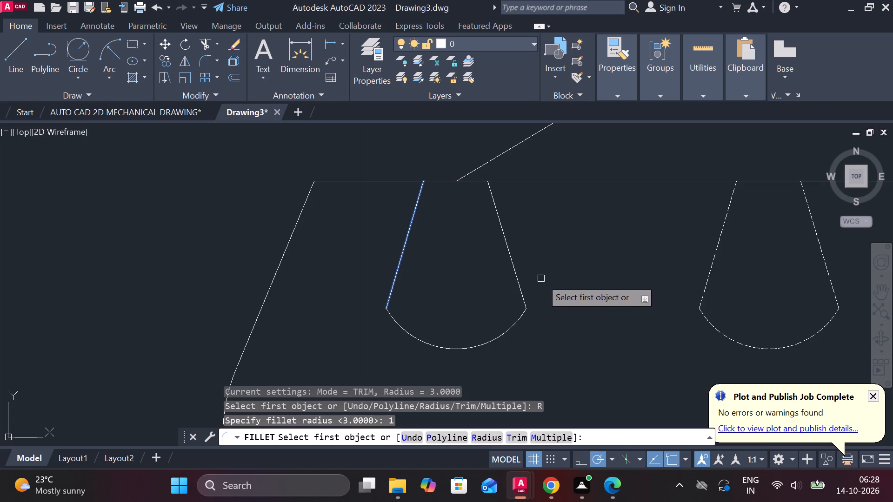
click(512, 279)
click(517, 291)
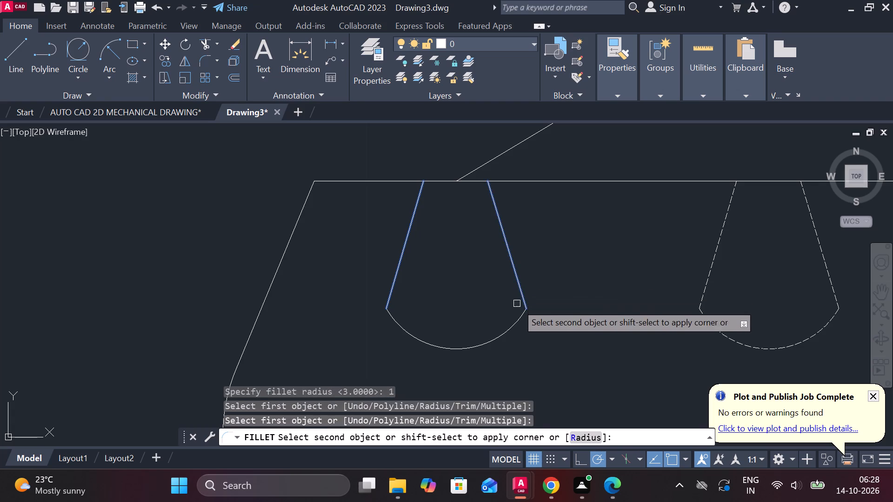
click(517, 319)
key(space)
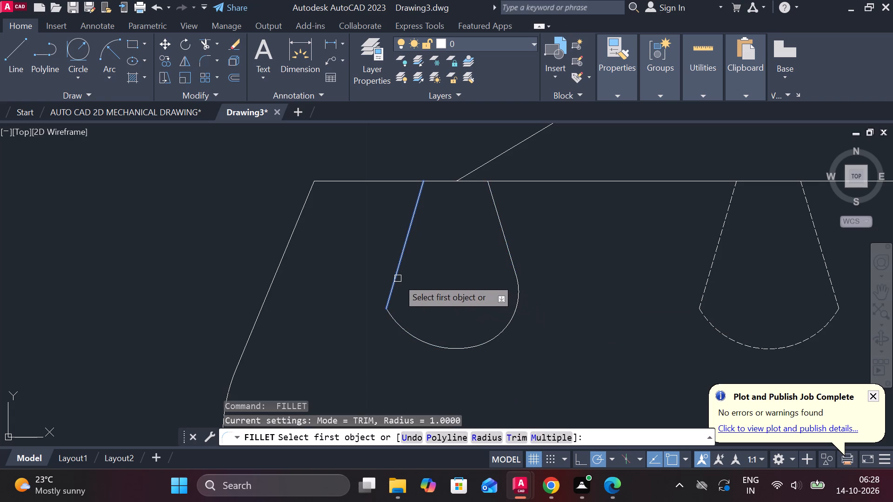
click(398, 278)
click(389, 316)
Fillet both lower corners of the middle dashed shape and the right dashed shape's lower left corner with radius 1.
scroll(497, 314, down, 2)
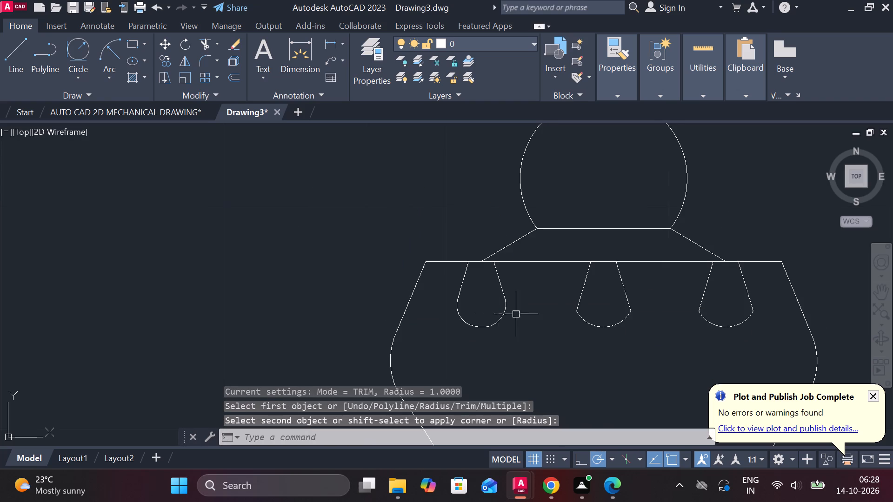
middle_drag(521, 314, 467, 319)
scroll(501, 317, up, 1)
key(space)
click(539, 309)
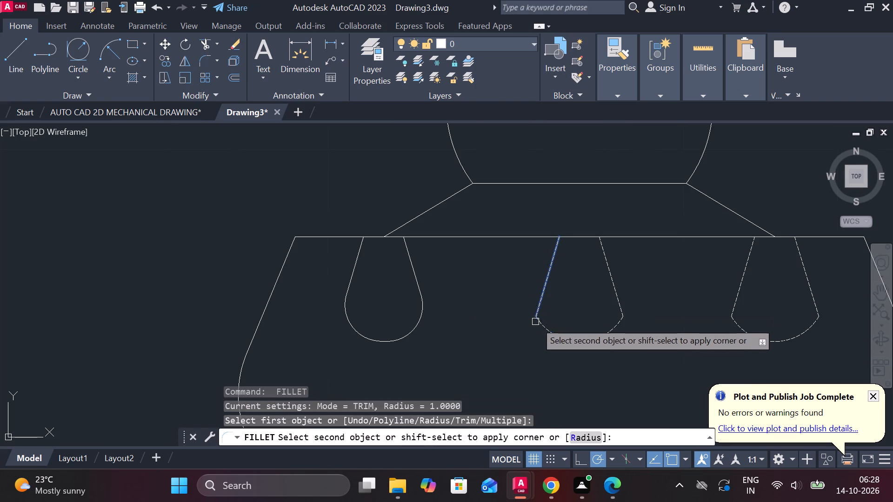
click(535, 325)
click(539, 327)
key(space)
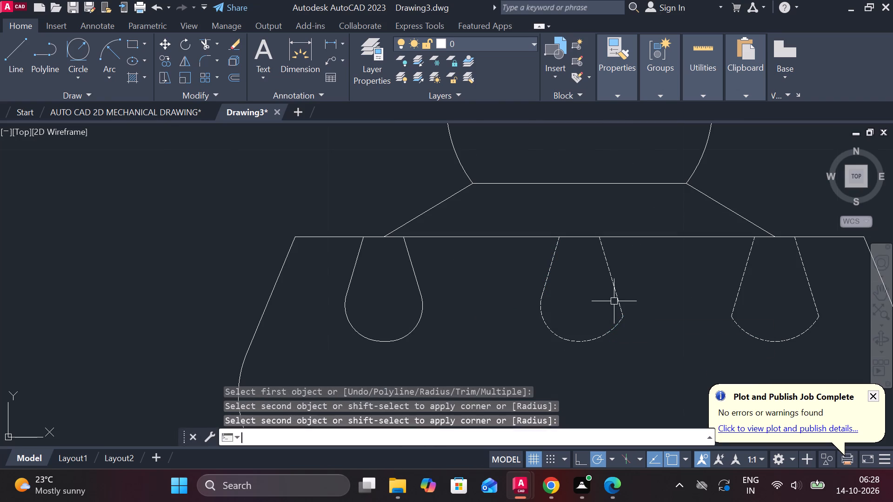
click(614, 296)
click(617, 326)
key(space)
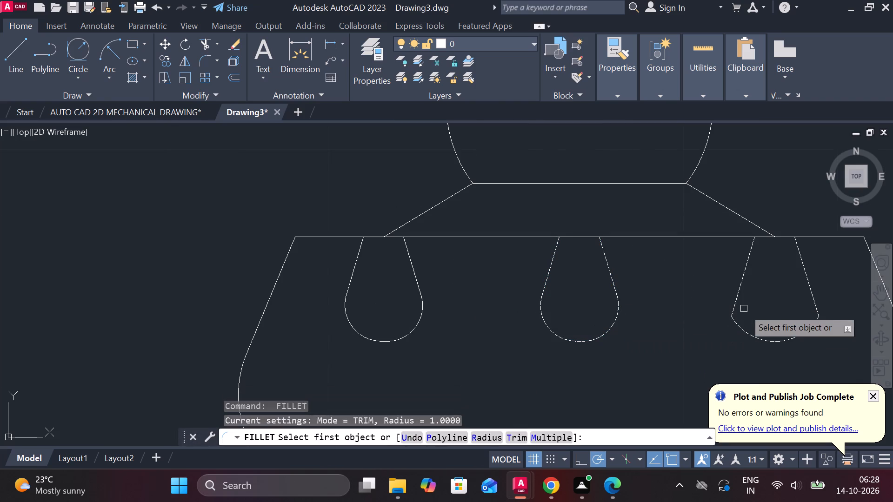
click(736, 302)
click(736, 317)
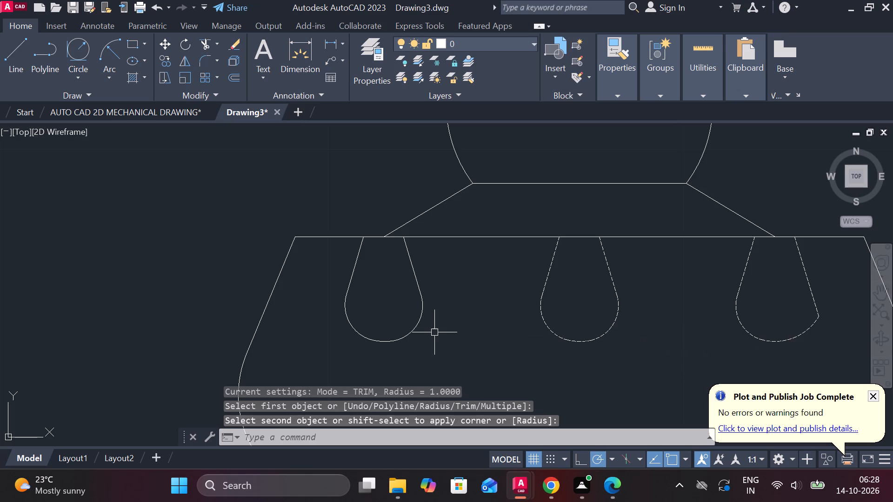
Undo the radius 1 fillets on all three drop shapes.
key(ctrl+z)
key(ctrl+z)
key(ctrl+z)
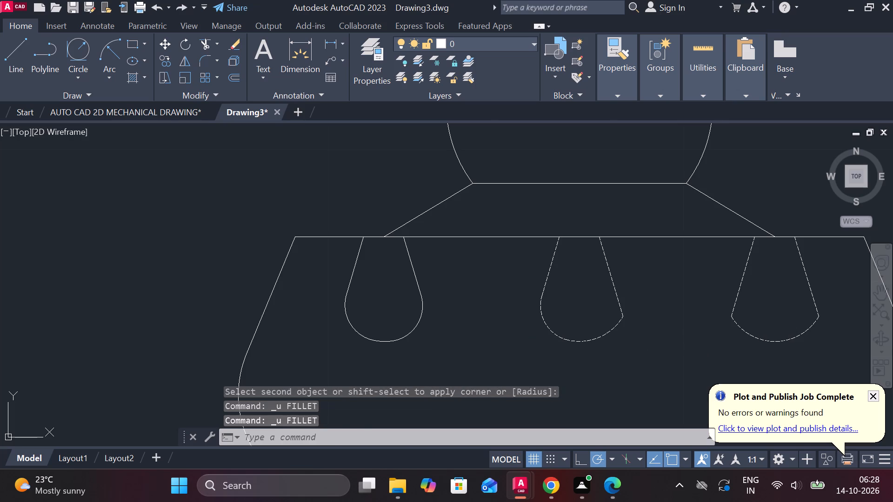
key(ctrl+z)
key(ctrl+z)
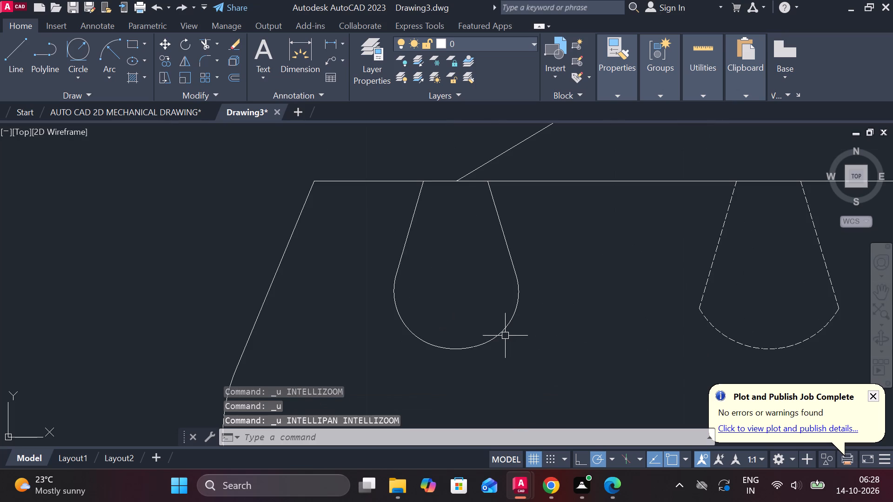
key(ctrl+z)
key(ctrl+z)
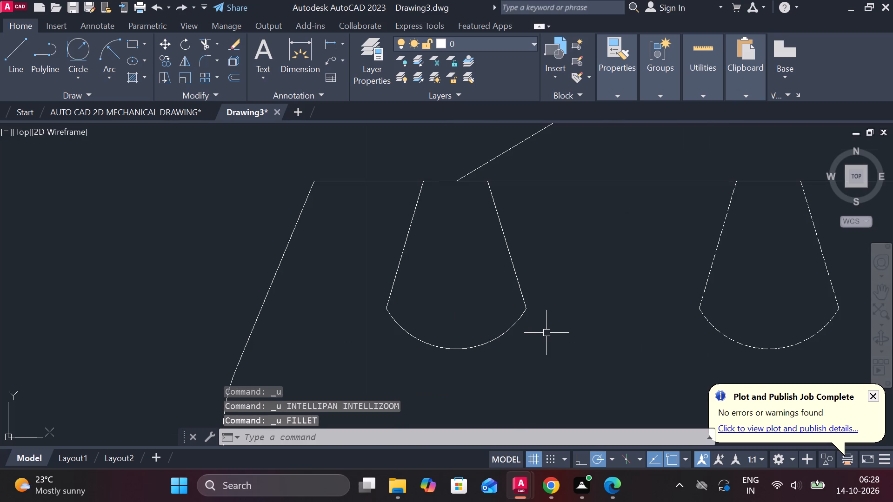
Fillet the left drop shape's right sloping line and arc with radius 1.
text(F R)
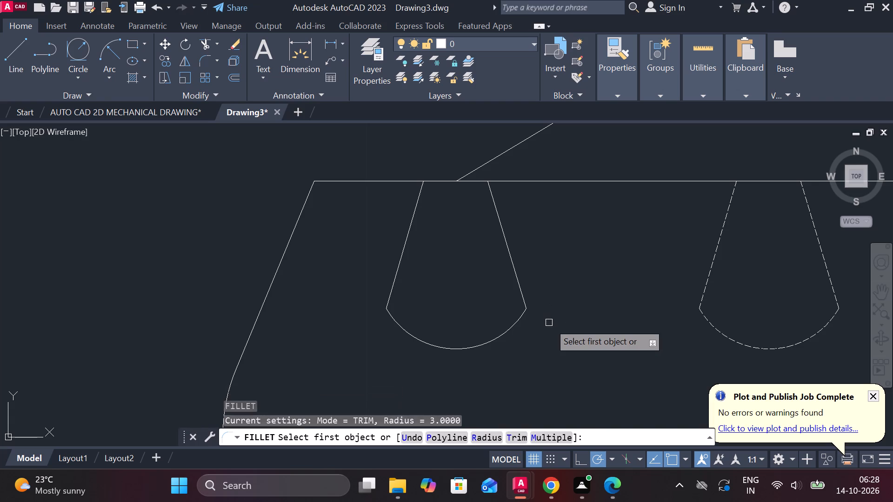
key(space)
text(1)
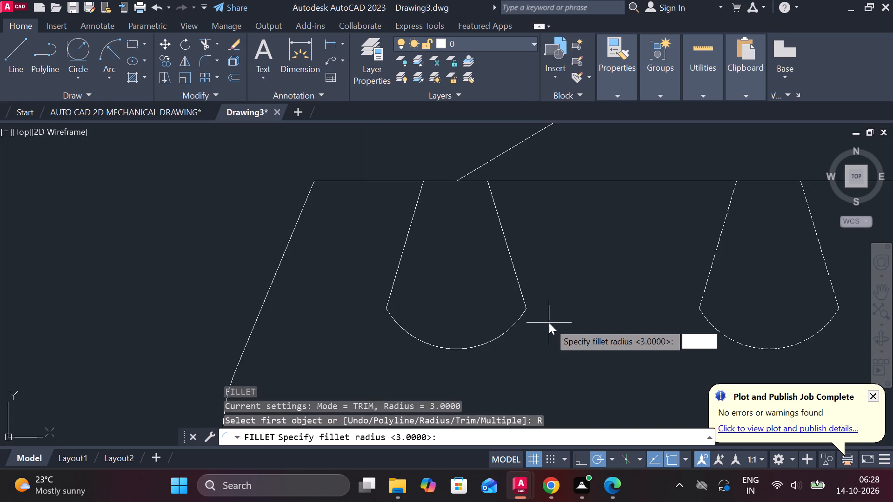
key(space)
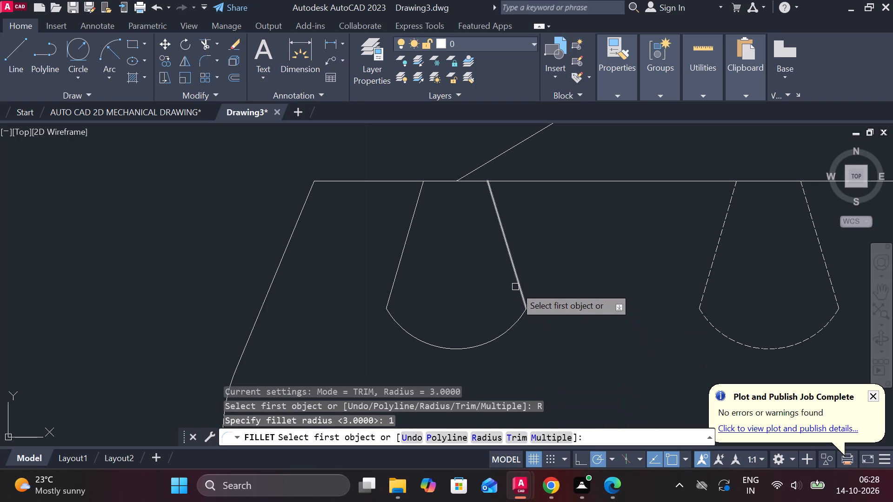
click(515, 287)
click(518, 317)
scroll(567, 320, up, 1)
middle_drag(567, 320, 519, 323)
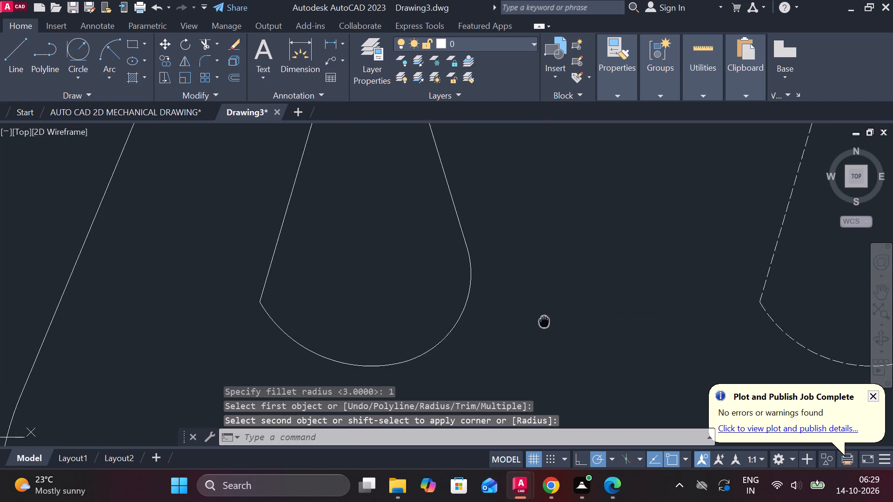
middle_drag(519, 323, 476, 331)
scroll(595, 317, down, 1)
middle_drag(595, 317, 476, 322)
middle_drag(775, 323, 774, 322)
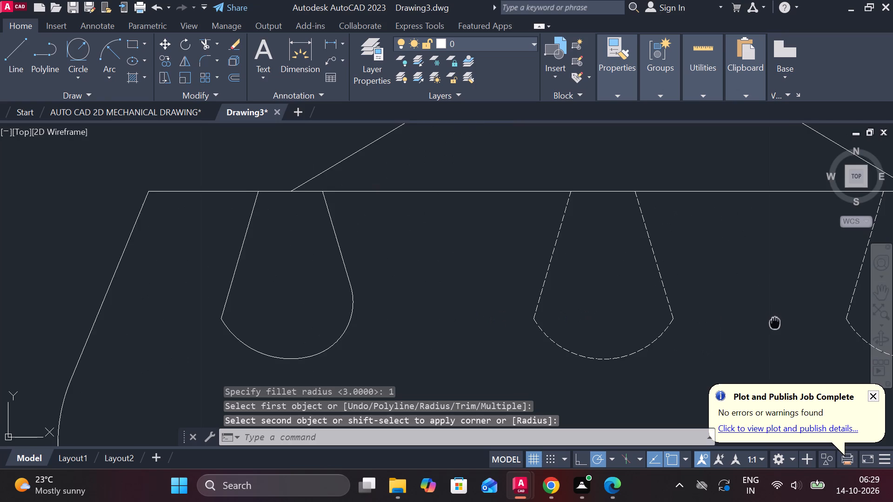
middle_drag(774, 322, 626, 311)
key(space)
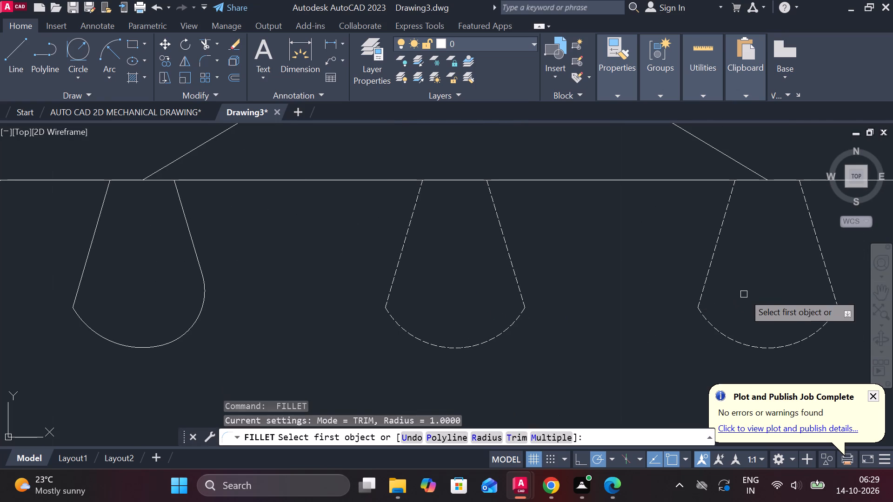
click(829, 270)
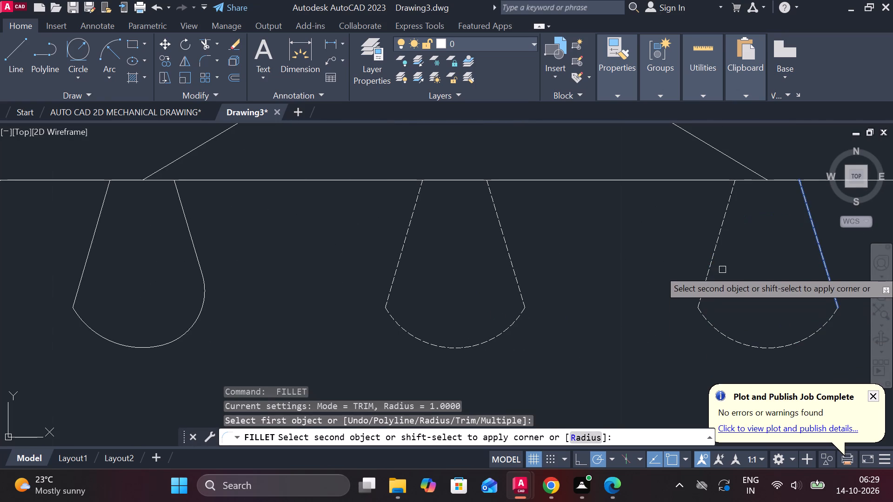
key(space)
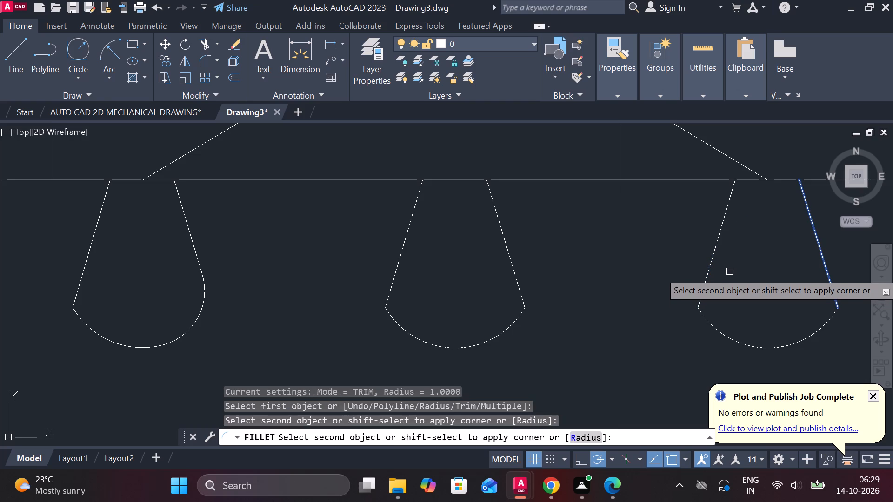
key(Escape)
Fillet the right drop shape's left sloping line and bottom arc with radius 1.
key(space)
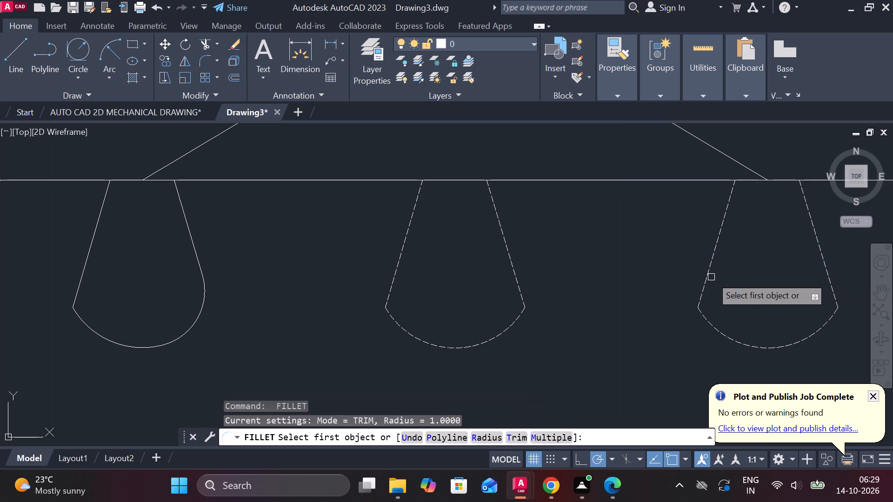
click(709, 273)
click(711, 323)
Review the Fit settings of the ISO-25 dimension style and close the Dimension Style Manager.
scroll(688, 324, down, 2)
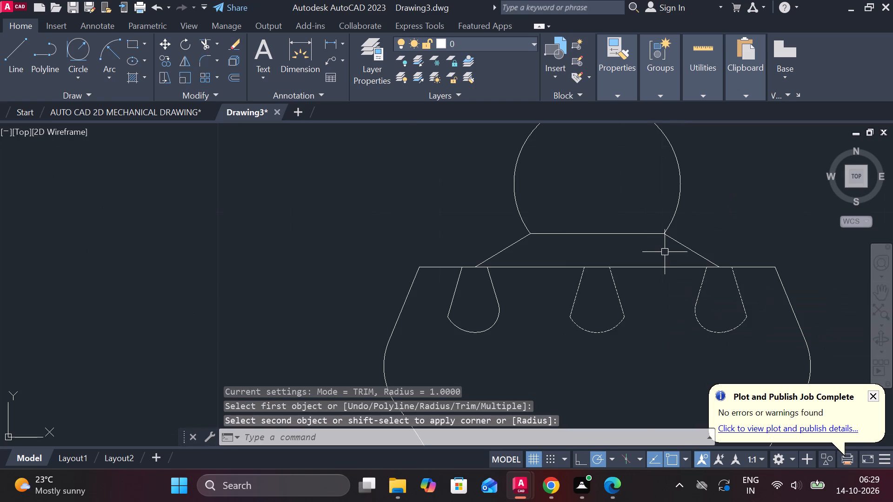
scroll(657, 243, down, 1)
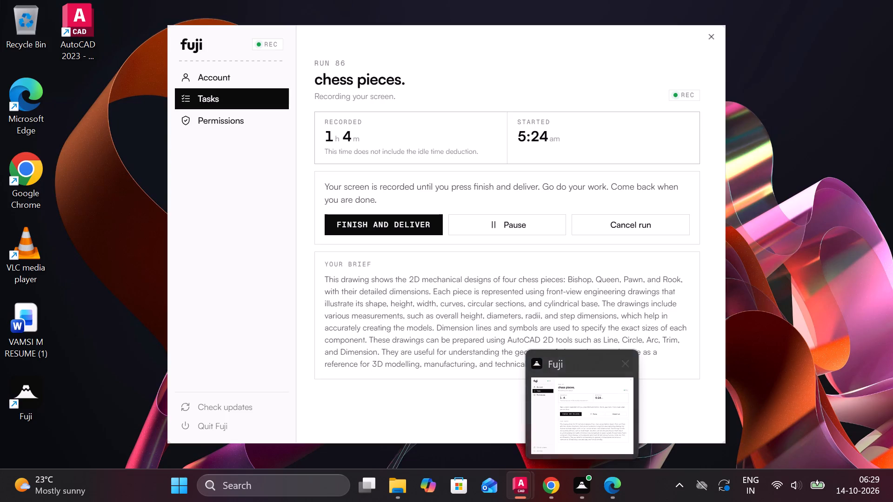
middle_drag(710, 233, 559, 186)
scroll(554, 195, down, 2)
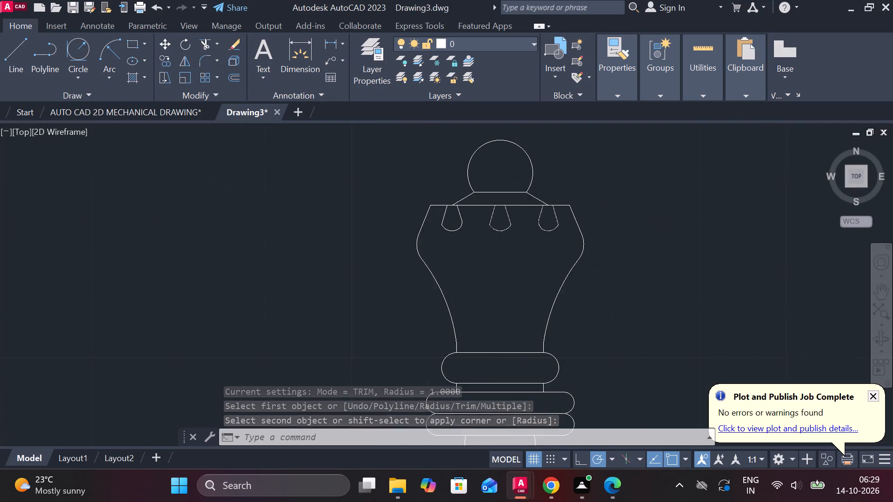
scroll(572, 229, down, 1)
middle_drag(589, 250, 539, 207)
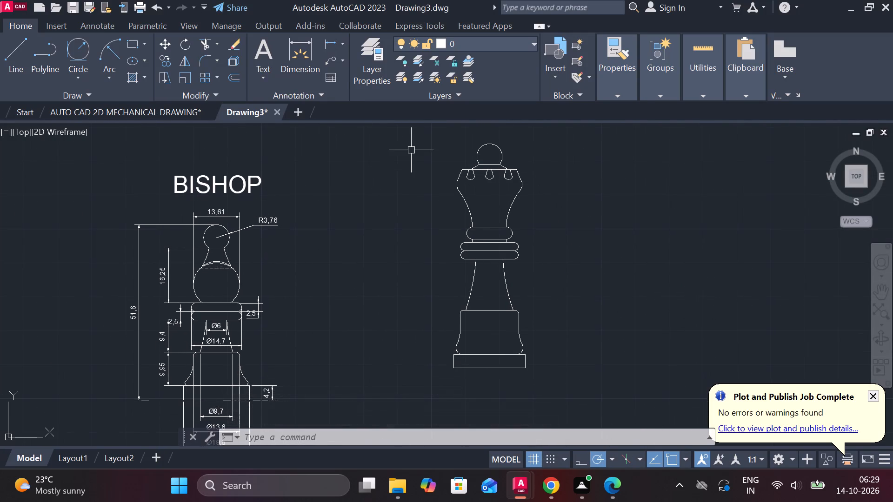
text(D)
key(space)
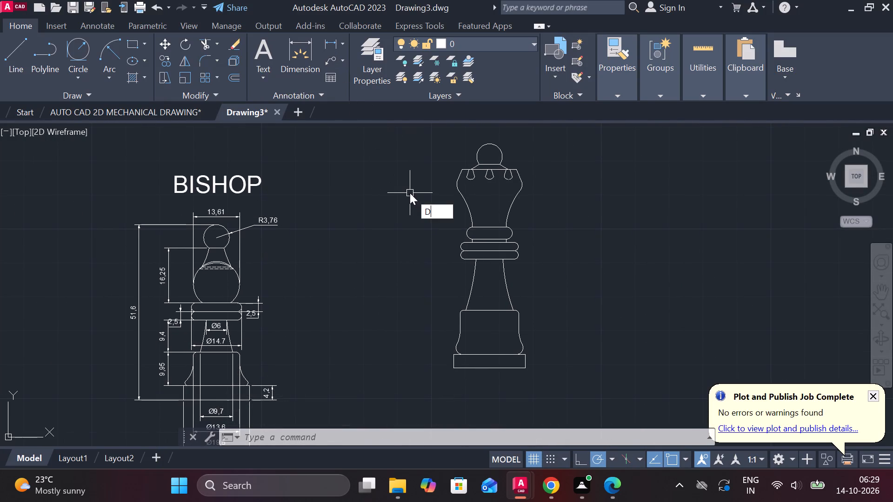
click(576, 213)
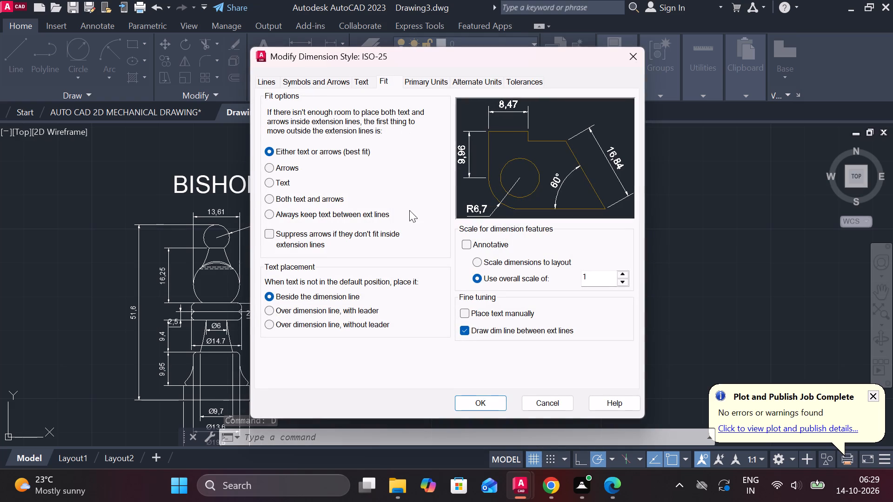
click(320, 75)
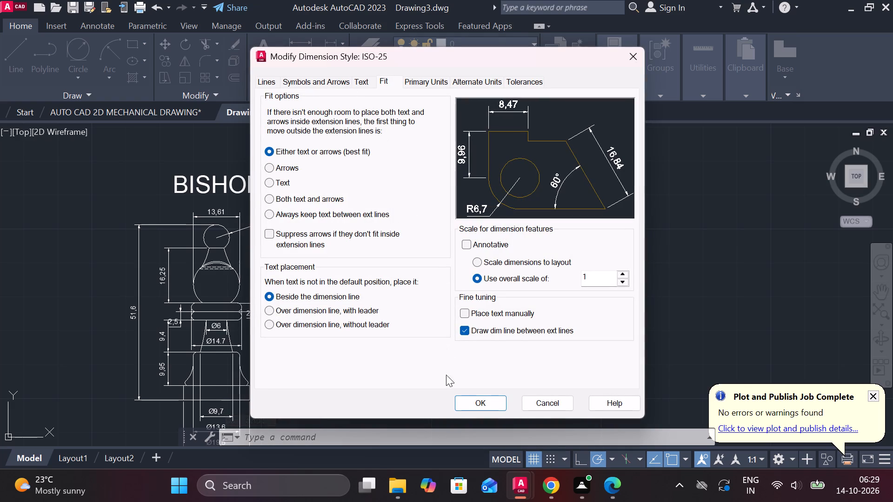
click(540, 397)
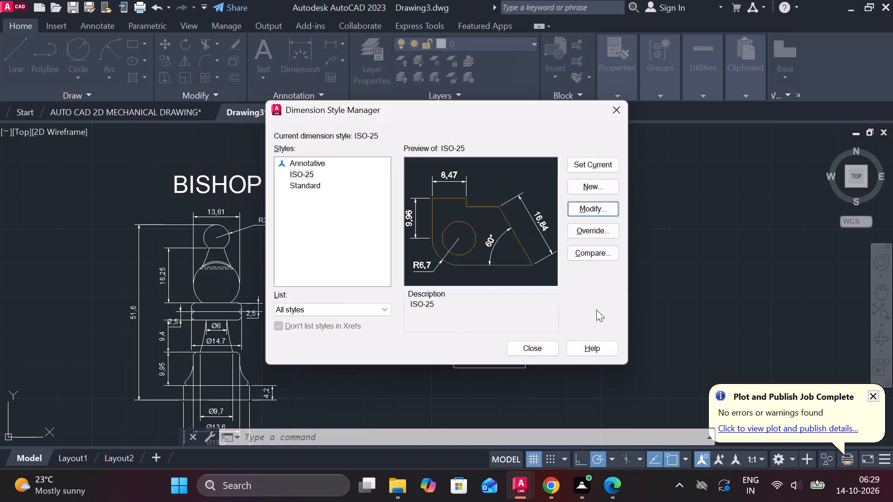
click(545, 345)
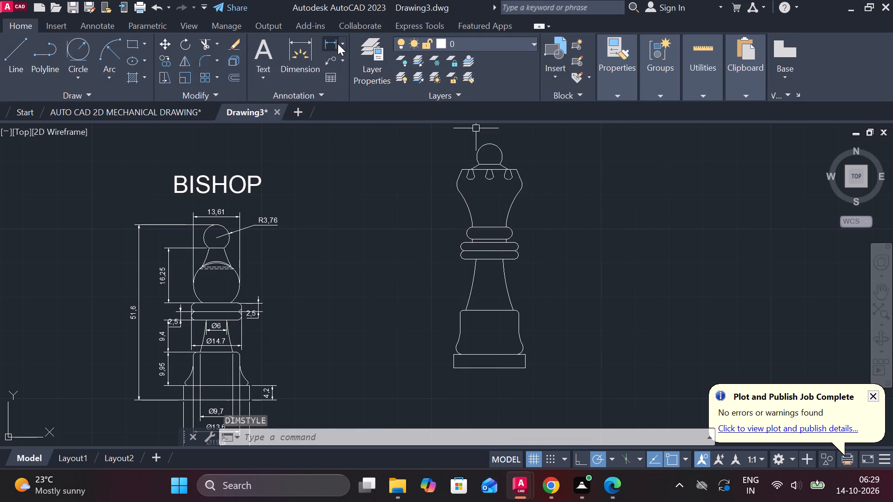
Add a horizontal linear dimension across the top edge of the second piece's crown, placed above the ball.
click(328, 40)
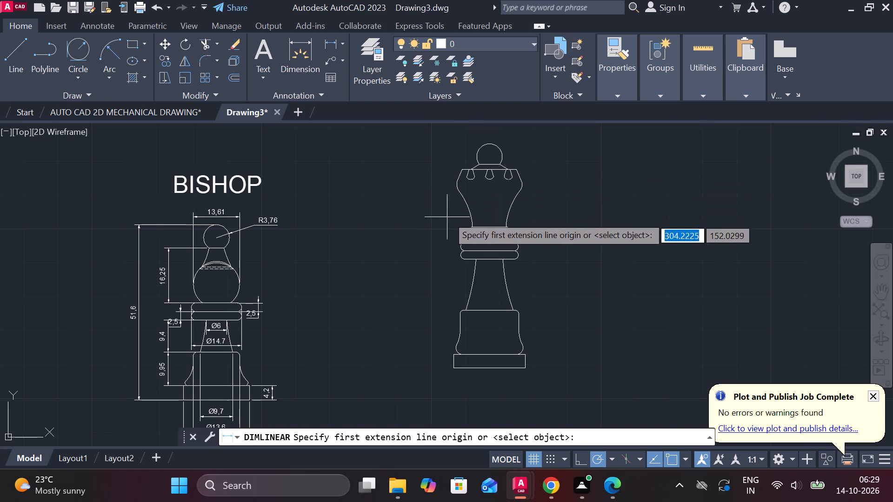
middle_drag(448, 214, 413, 311)
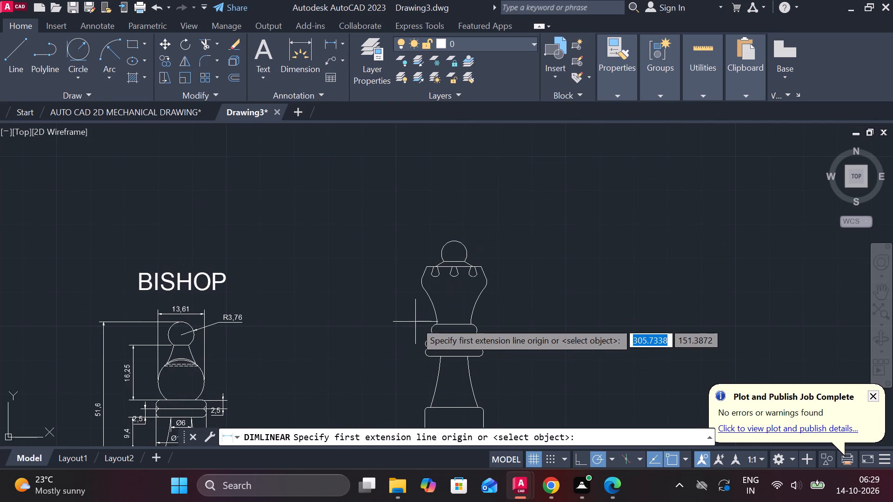
scroll(423, 275, up, 1)
click(428, 261)
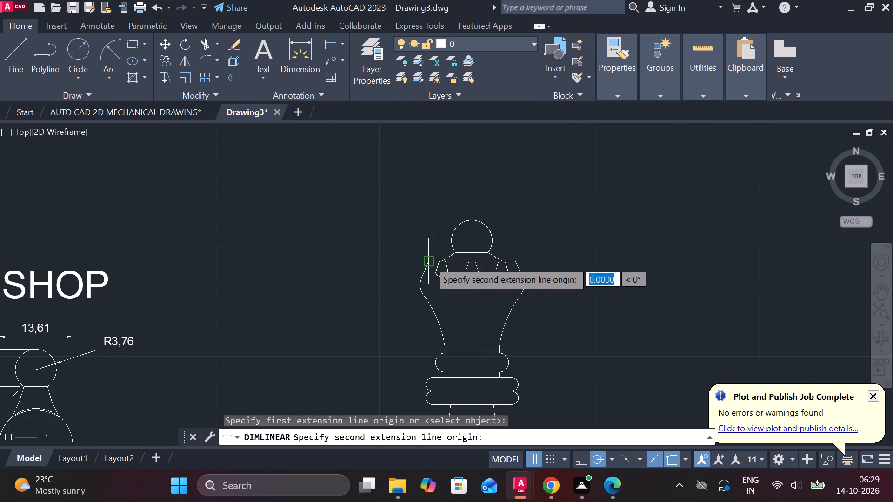
click(513, 265)
click(499, 189)
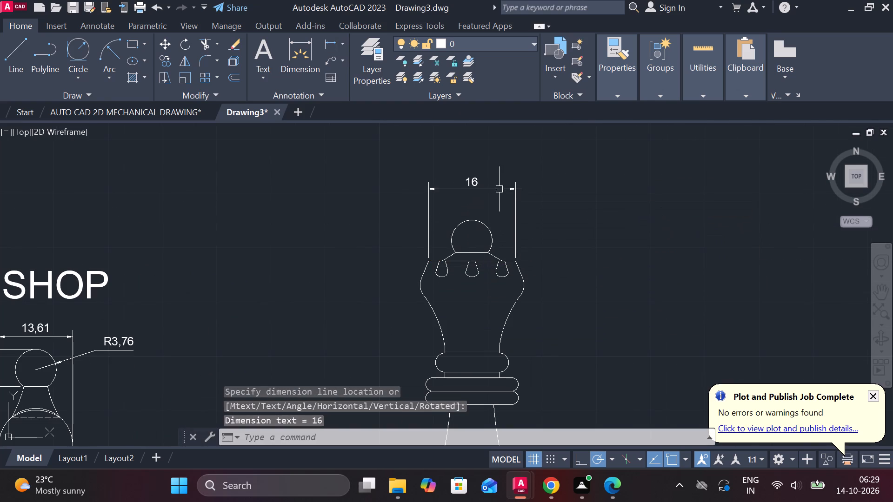
Add a horizontal linear dimension between the crown's outer sides where they start to curve, placed above the top-edge dimension.
key(space)
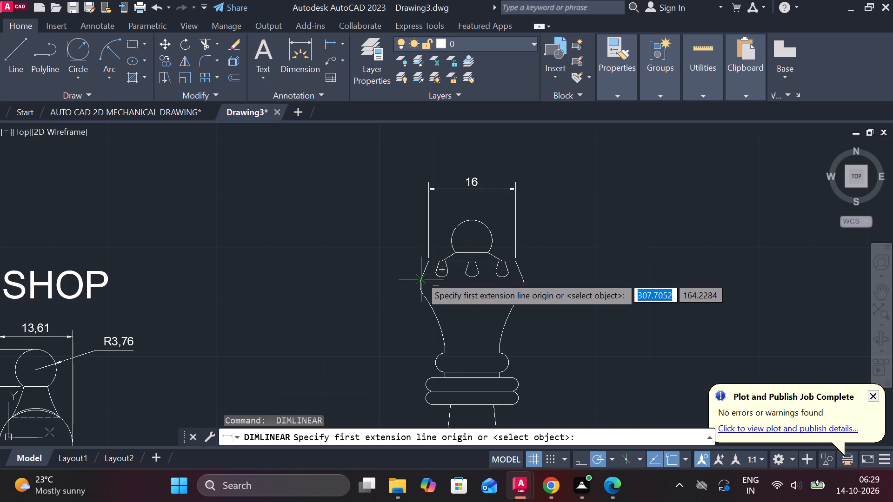
click(420, 277)
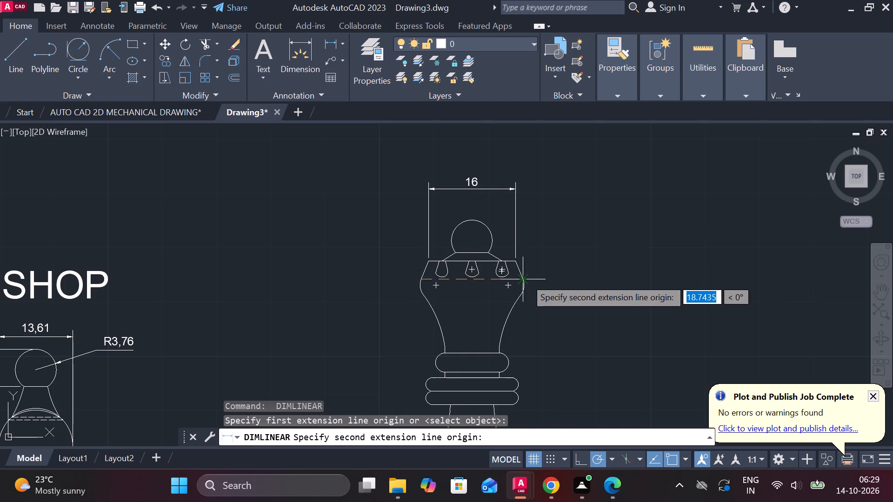
click(526, 278)
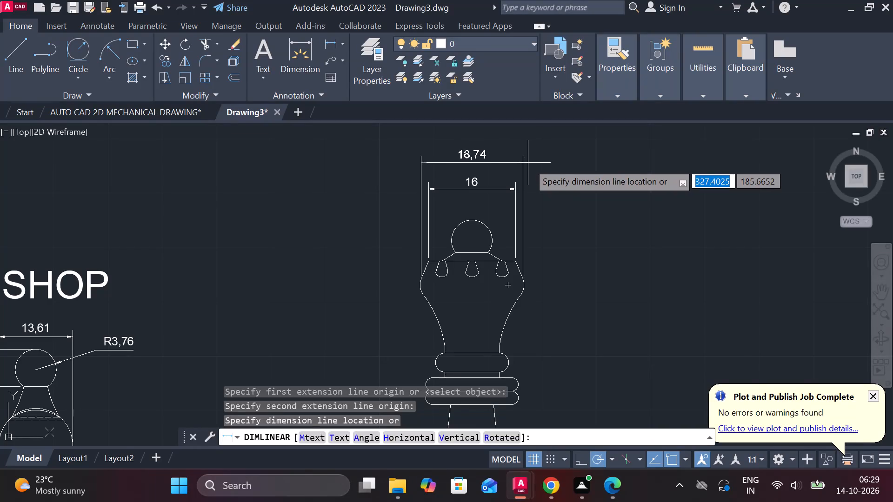
click(528, 163)
Override the text of the uppermost crown width dimension with 17.45.
double_click(479, 155)
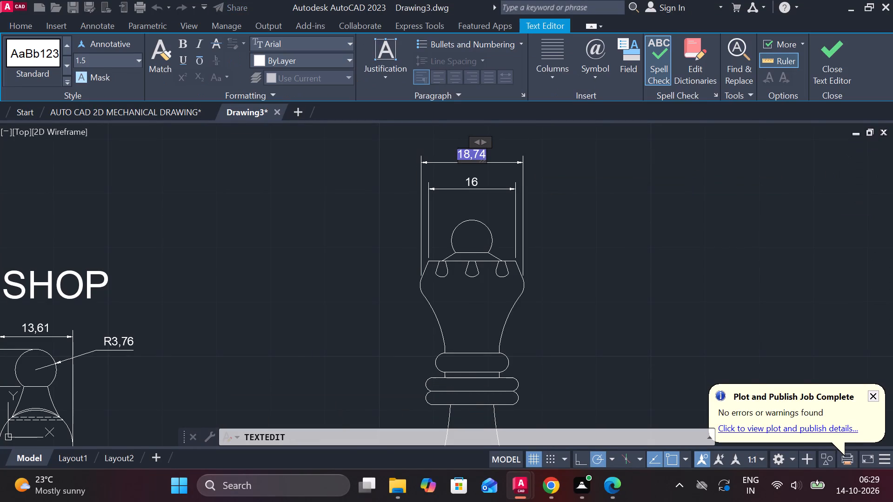
key(Right)
key(BackSpace)
text(17.)
text(45)
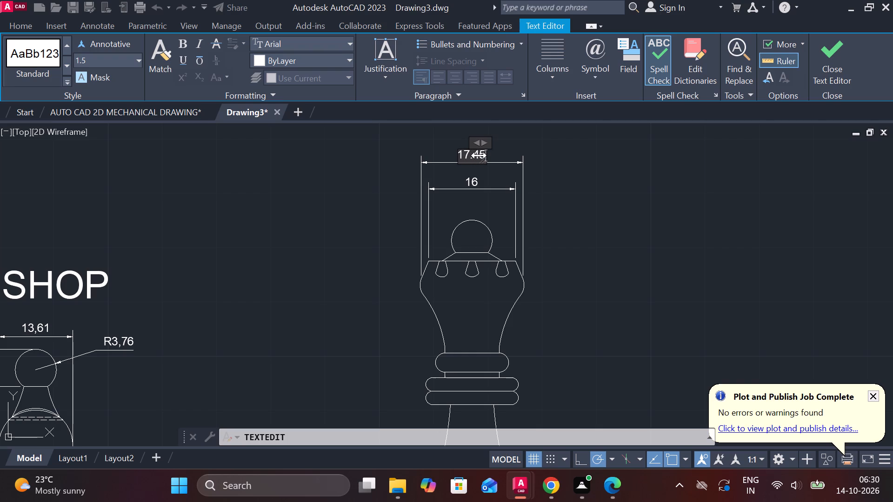
click(819, 71)
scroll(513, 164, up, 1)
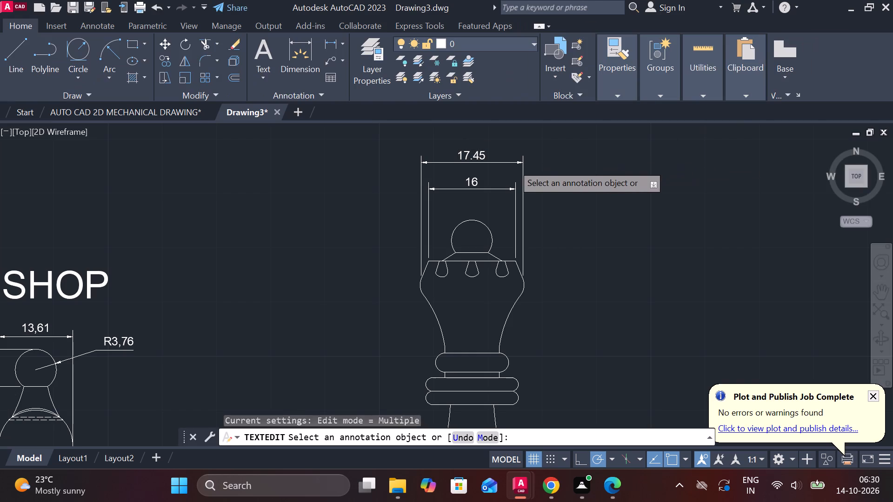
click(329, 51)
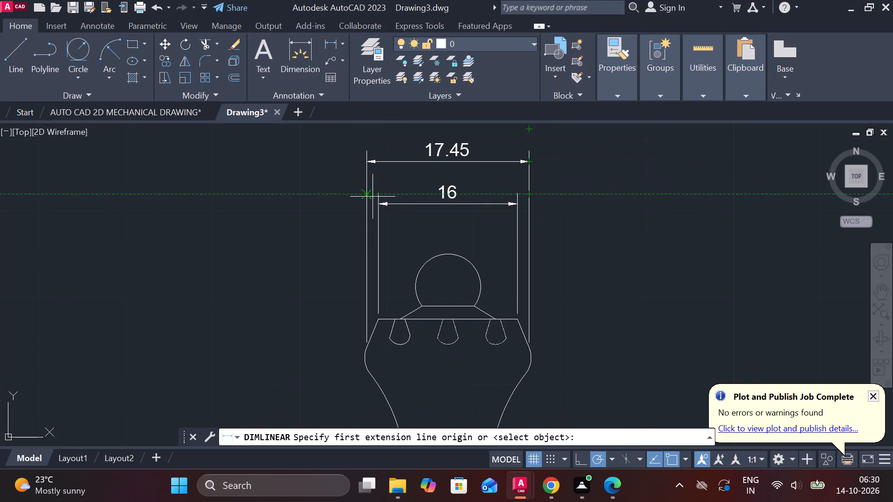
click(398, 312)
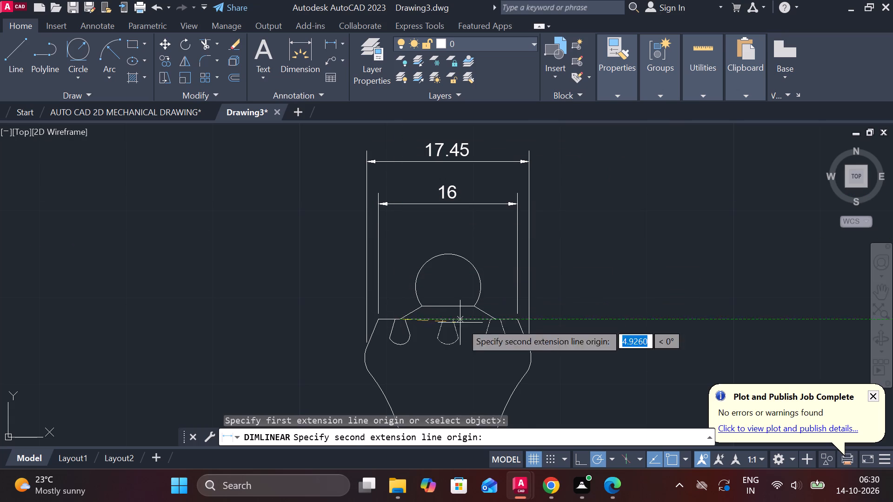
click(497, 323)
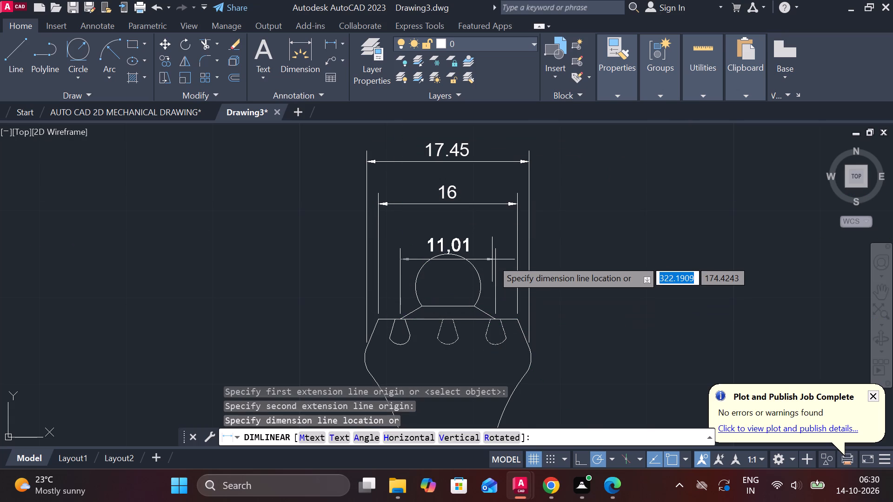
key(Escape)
Add a horizontal linear dimension between the lower ends of the two sloping lines beneath the ball, placed just above the ball.
scroll(469, 255, up, 1)
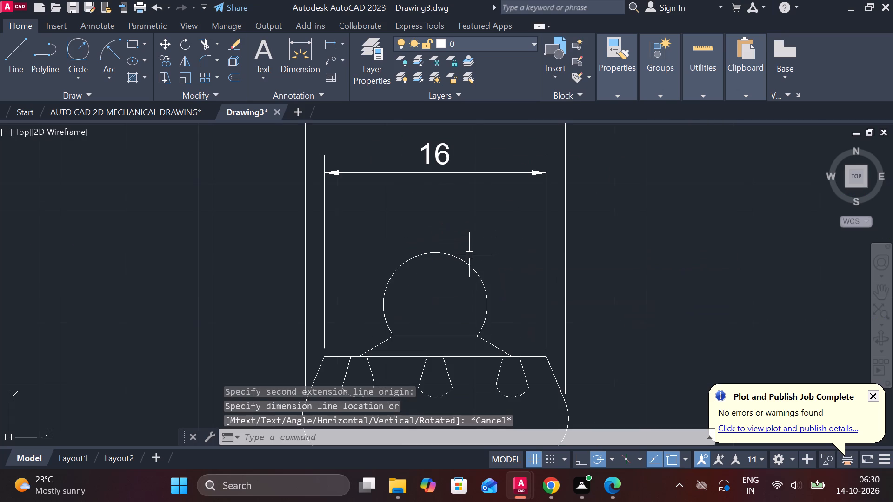
key(space)
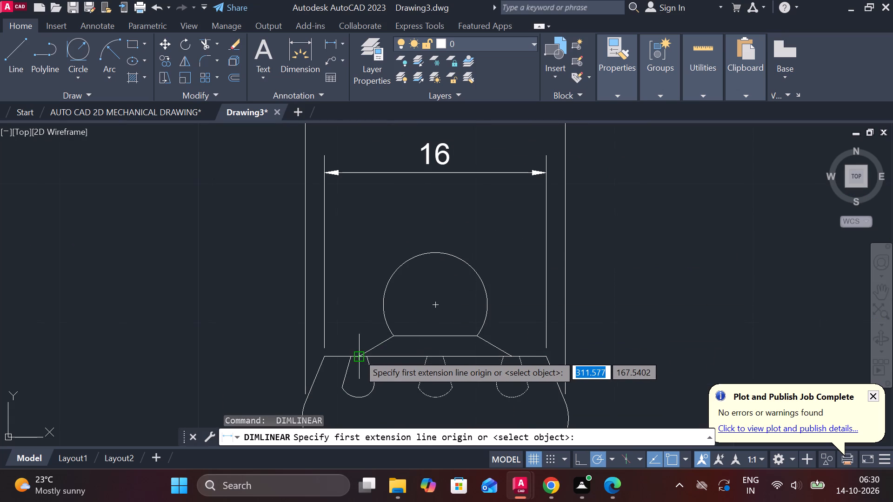
click(358, 354)
click(510, 359)
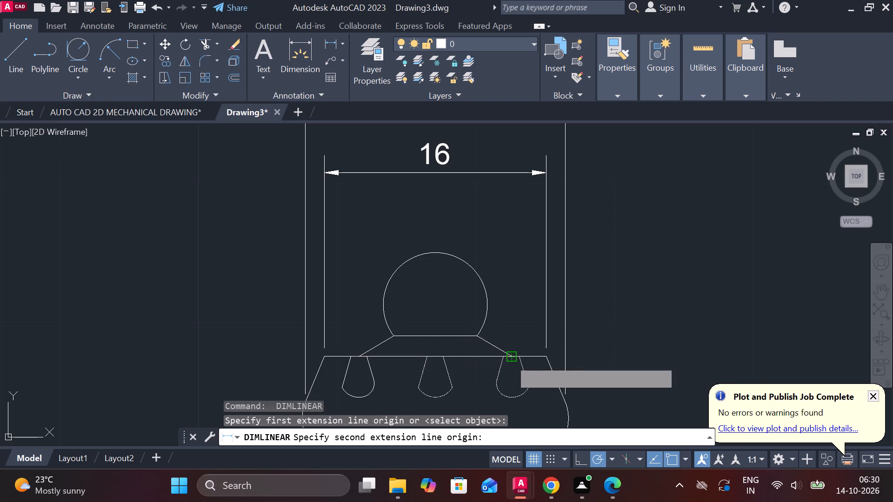
click(482, 227)
Move the crown's top-edge width dimension slightly upward, closer to the 17.45 dimension.
scroll(496, 217, down, 1)
middle_drag(483, 217, 482, 247)
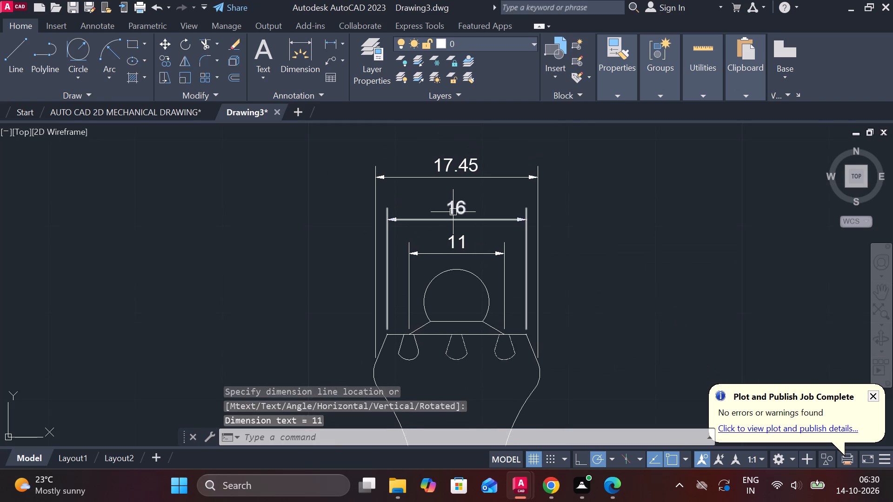
click(453, 212)
click(457, 210)
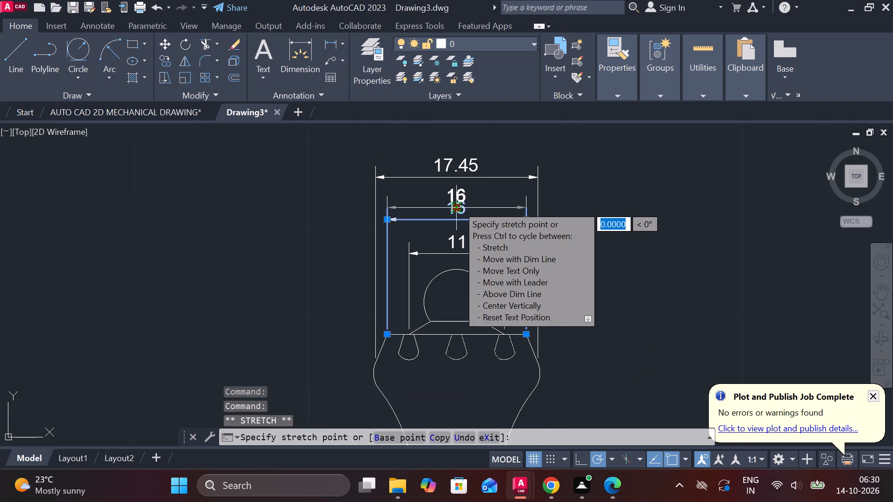
click(458, 205)
key(Escape)
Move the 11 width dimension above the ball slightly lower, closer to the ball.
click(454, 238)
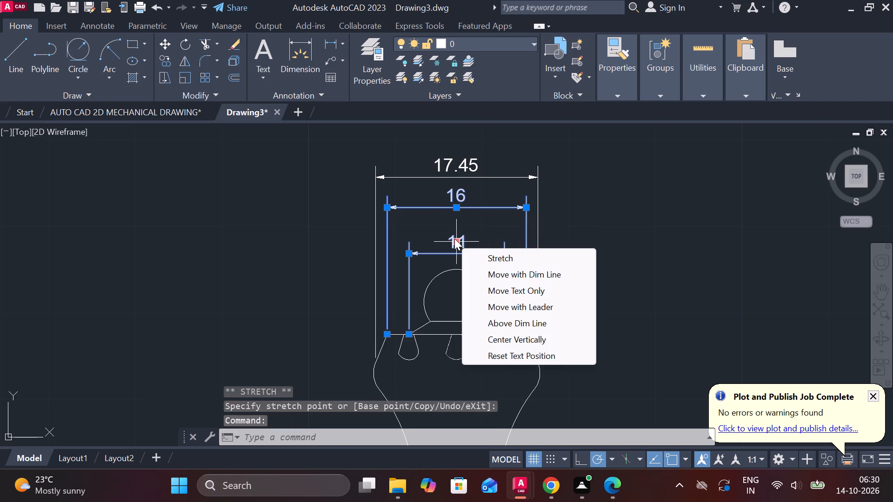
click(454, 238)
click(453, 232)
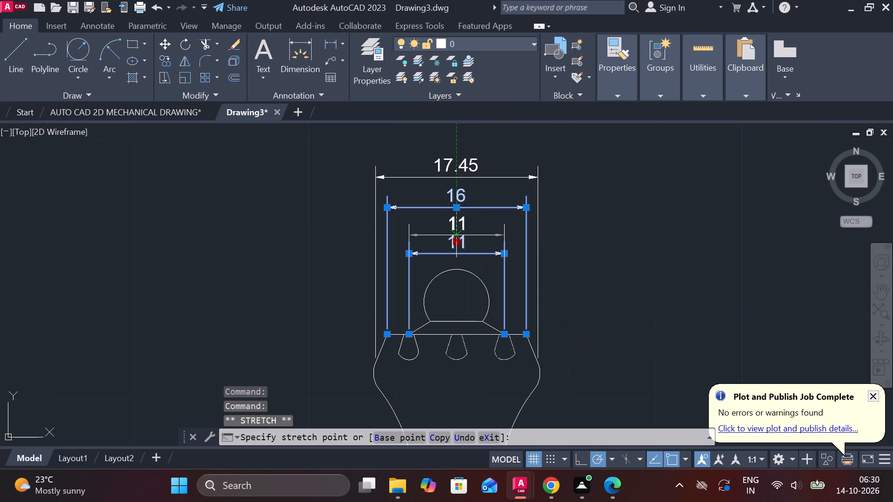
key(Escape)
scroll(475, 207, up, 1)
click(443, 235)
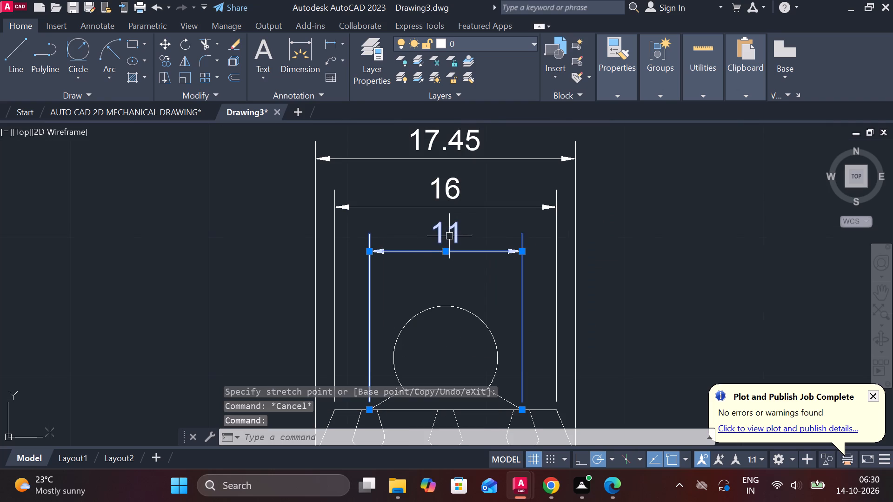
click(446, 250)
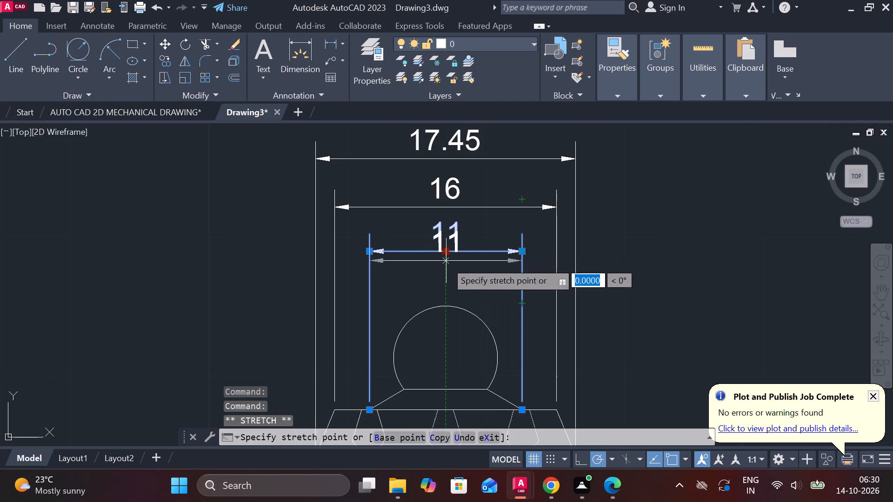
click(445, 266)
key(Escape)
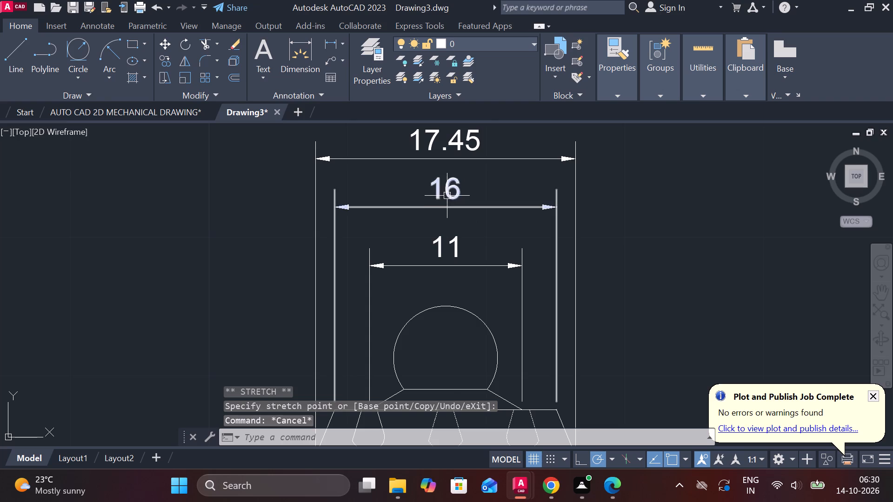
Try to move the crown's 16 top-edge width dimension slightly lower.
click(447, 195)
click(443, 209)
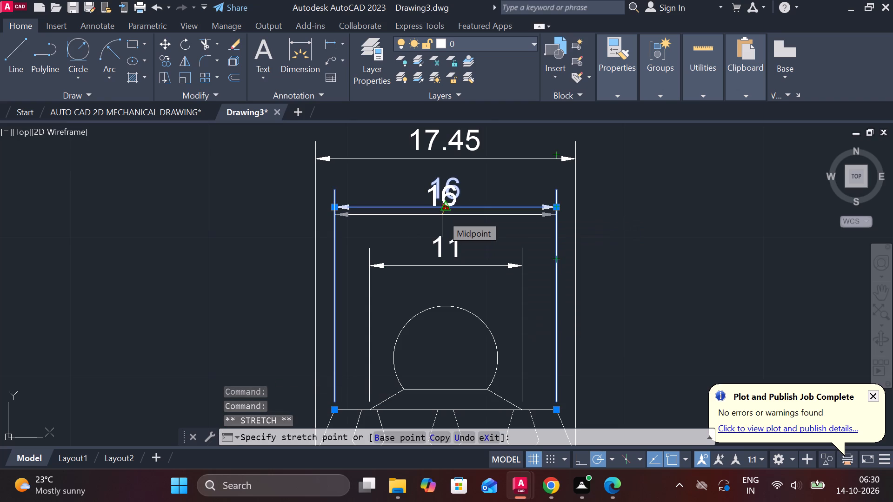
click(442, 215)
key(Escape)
Add a diameter symbol in front of the crown's 16 top-edge dimension text.
double_click(440, 183)
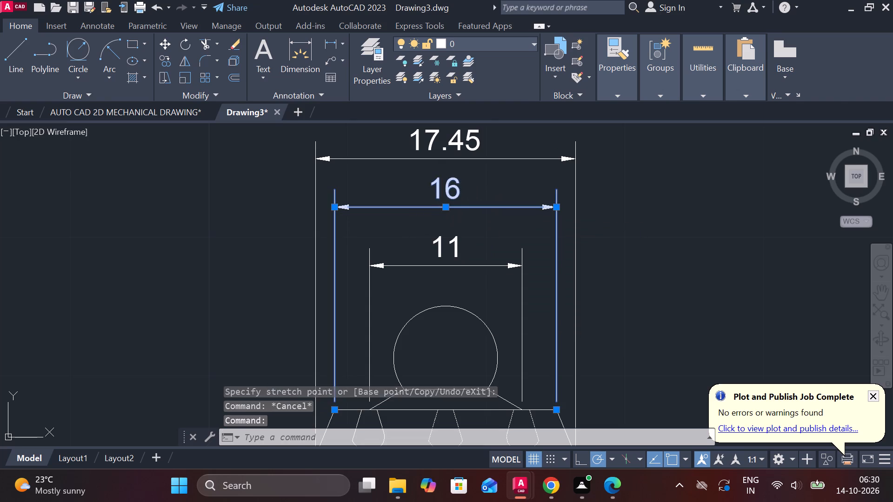
click(602, 59)
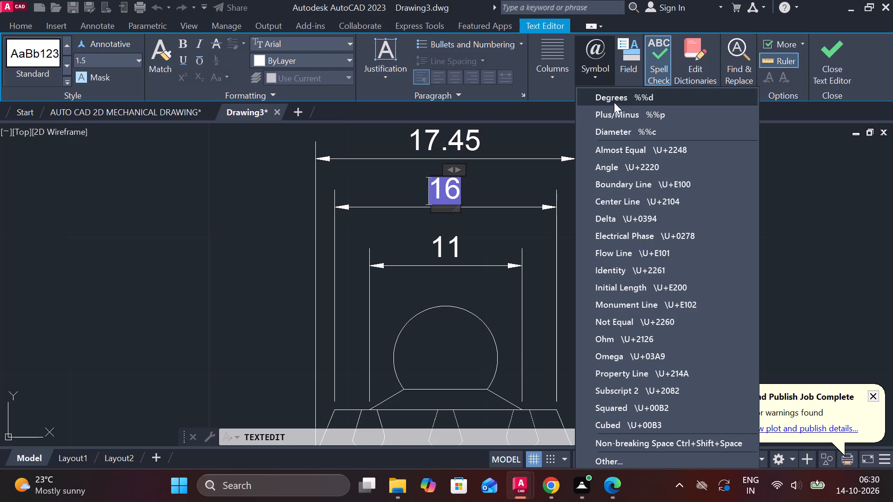
click(609, 126)
double_click(819, 96)
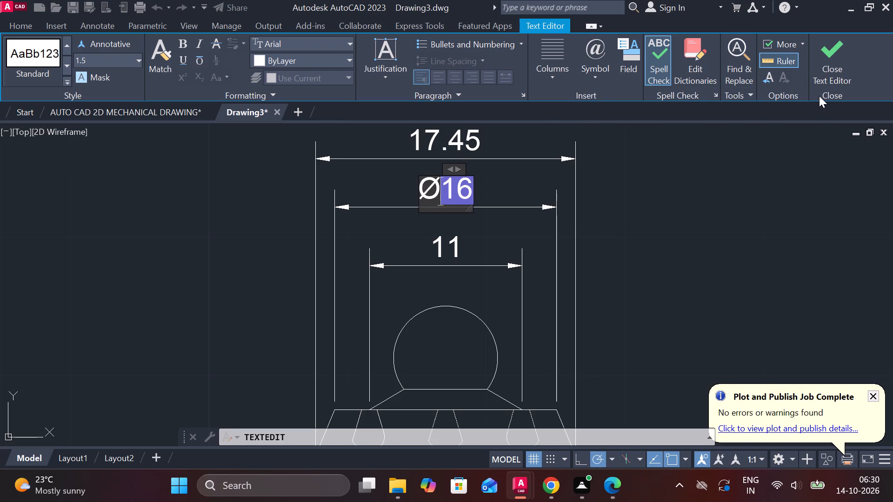
click(829, 67)
Add a diameter symbol in front of the 11 dimension text above the ball.
double_click(460, 255)
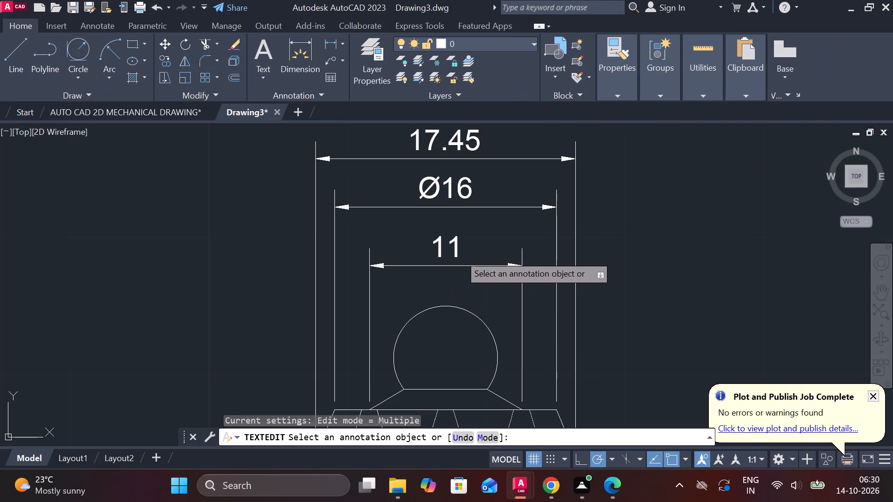
click(587, 58)
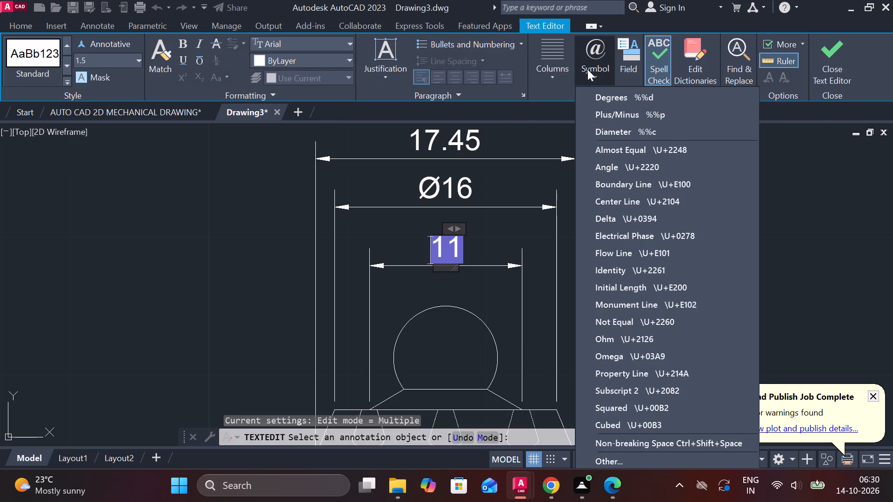
click(620, 135)
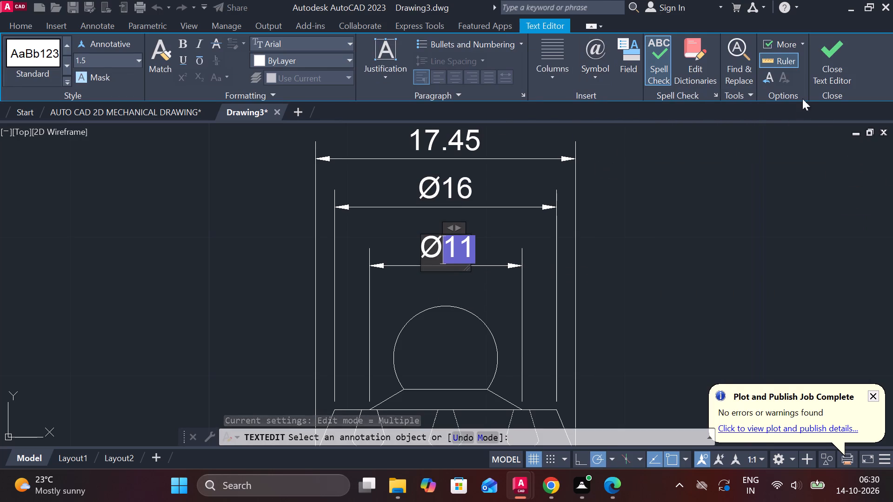
click(813, 75)
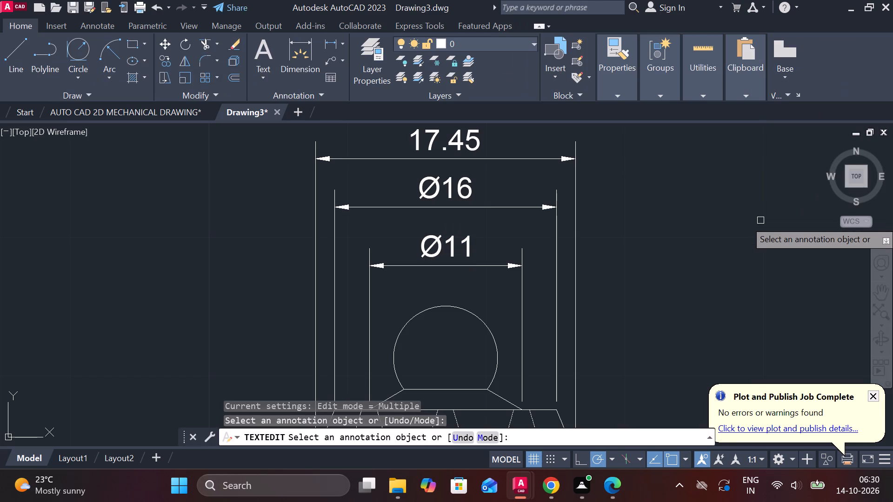
Add a horizontal linear dimension between the ends of the ball's flat base line, placed just above the ball.
scroll(635, 243, down, 1)
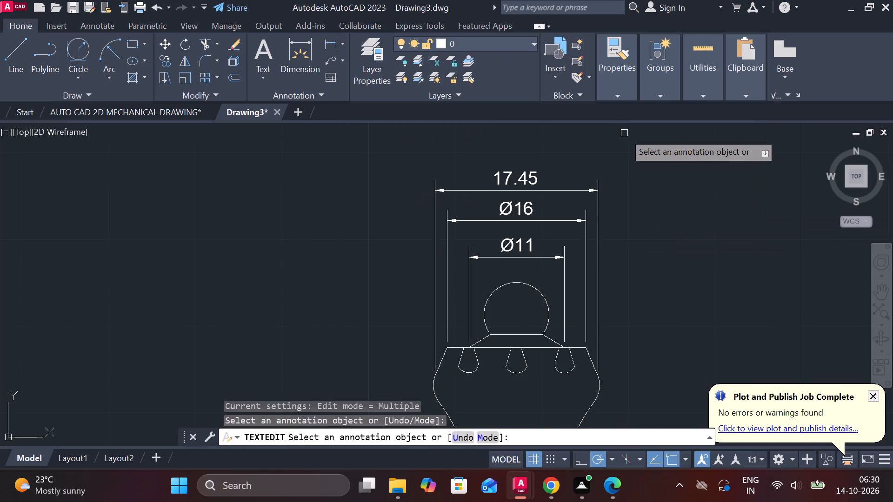
click(338, 40)
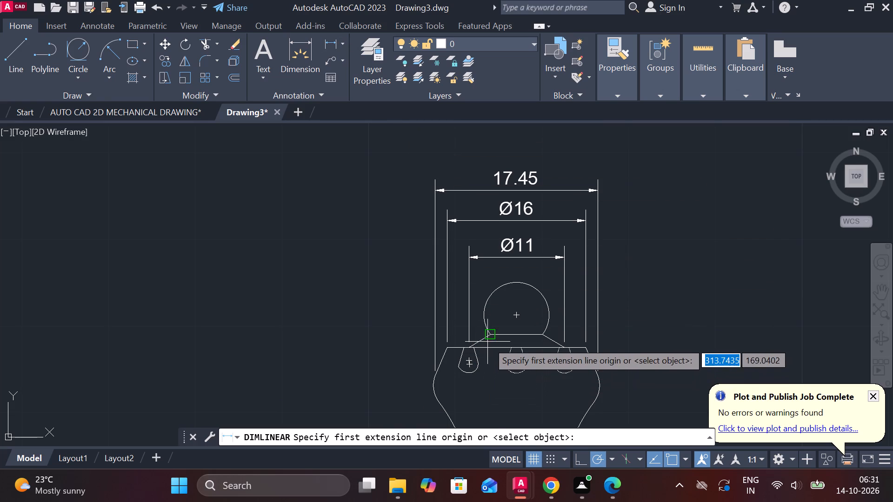
click(491, 340)
click(543, 334)
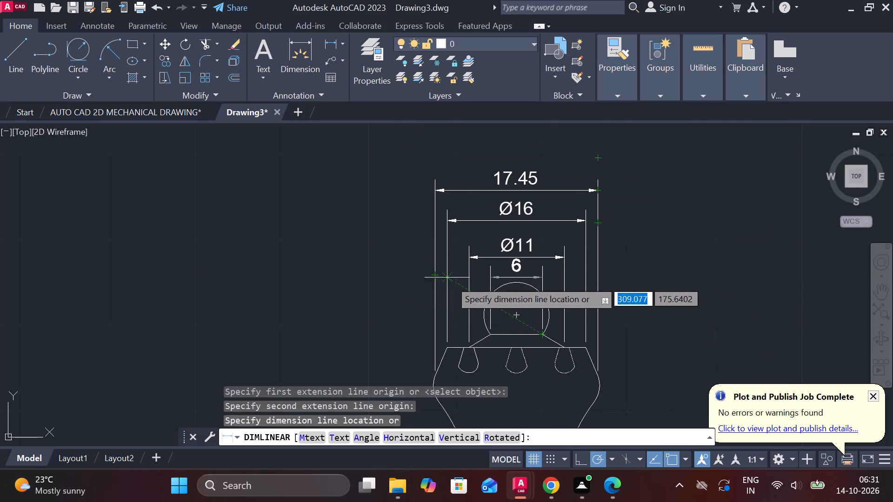
scroll(457, 280, up, 1)
click(492, 276)
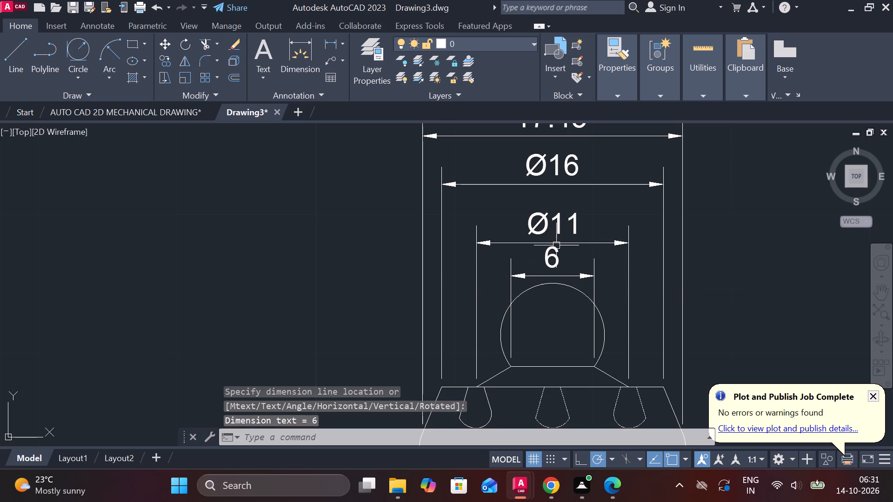
Raise the 17.45 and Ø16 crown dimensions to make room in the stack above the ball.
middle_drag(576, 225, 524, 264)
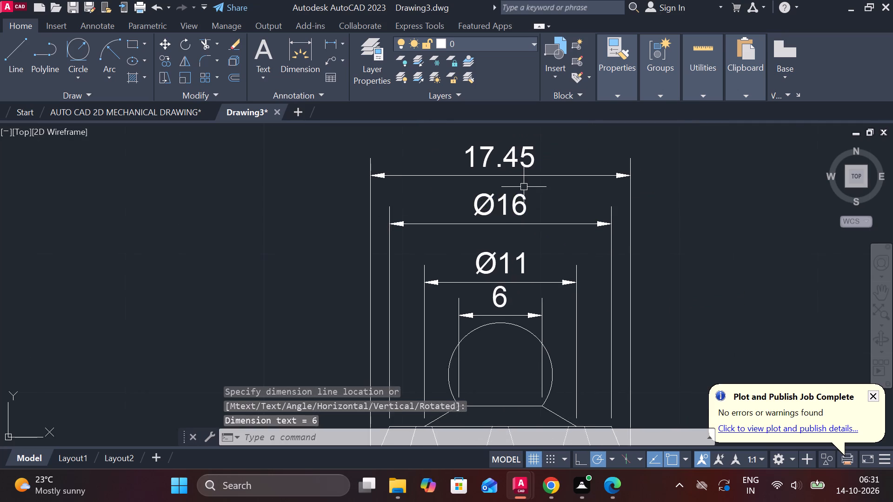
scroll(524, 187, down, 1)
middle_drag(529, 196, 530, 225)
click(524, 205)
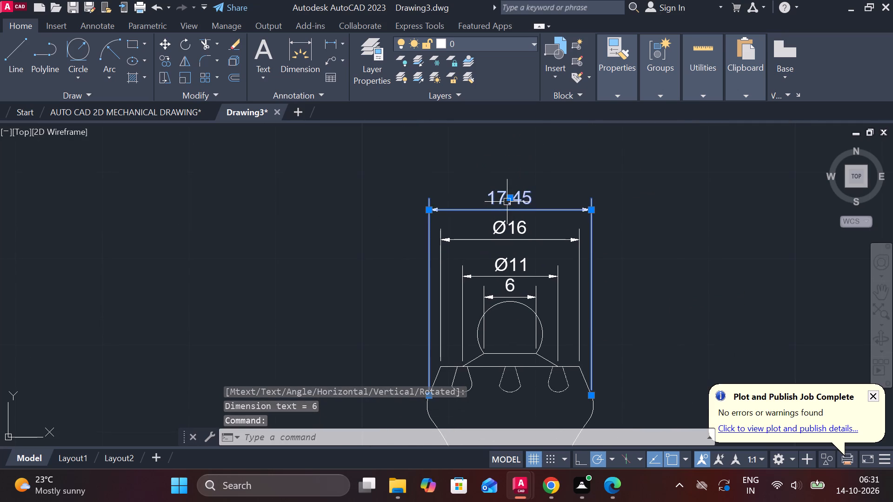
click(507, 199)
click(507, 173)
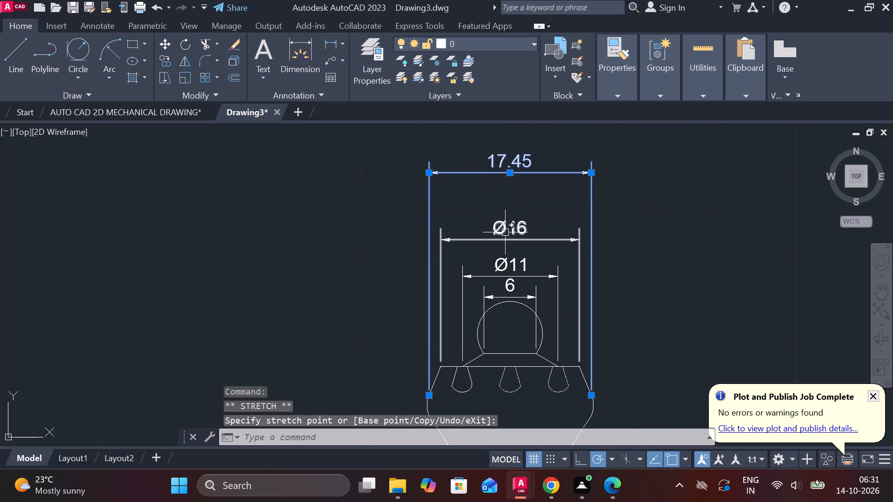
click(506, 238)
click(509, 237)
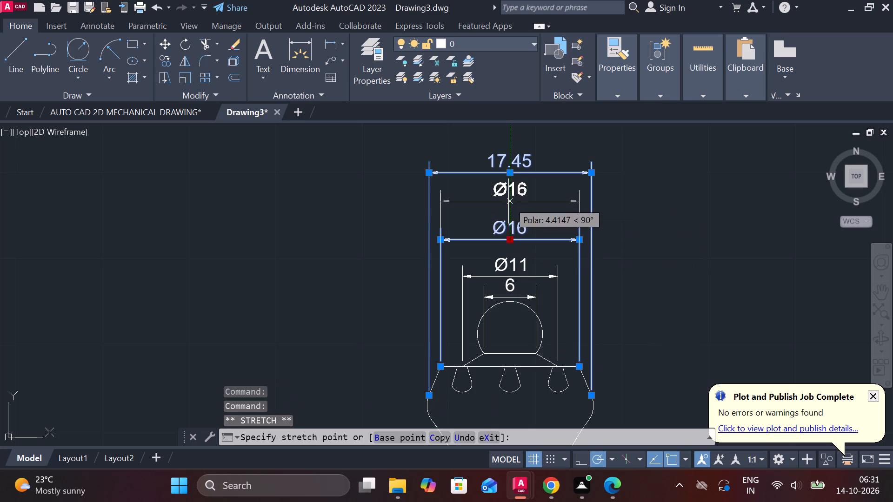
click(508, 201)
Raise the Ø11 dimension and the ball-base width dimension so the stack above the ball is more evenly spaced.
click(508, 269)
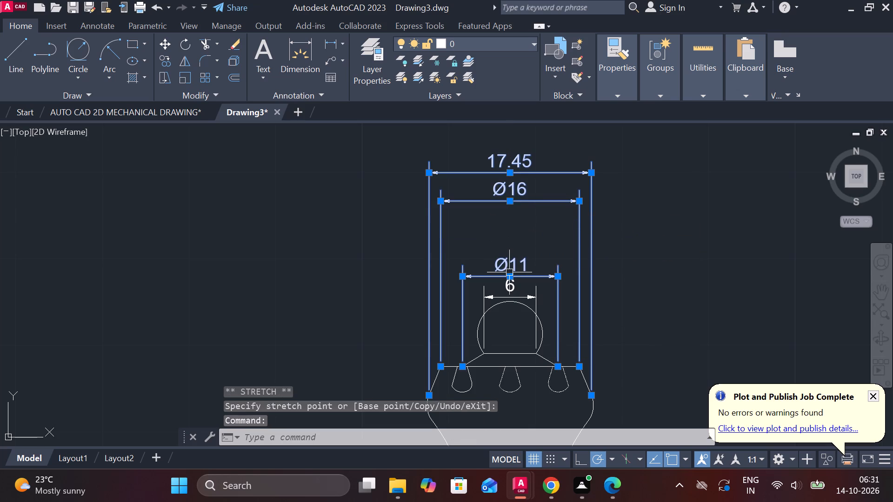
click(509, 273)
double_click(508, 276)
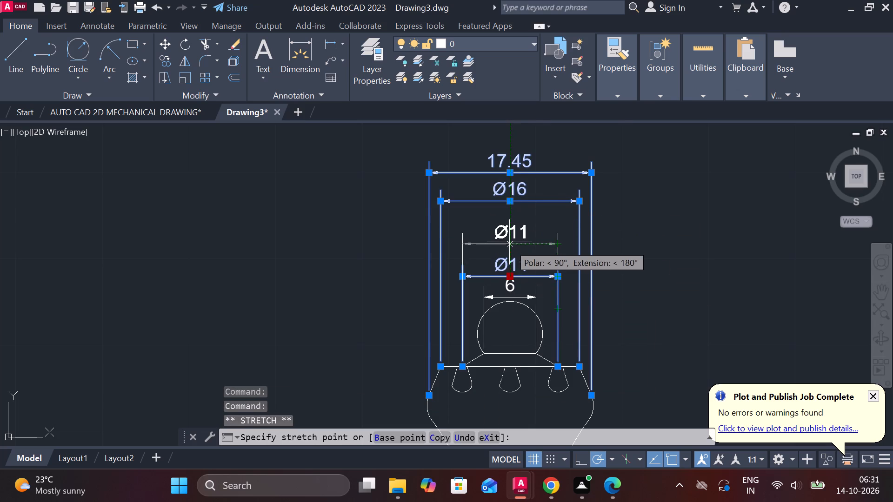
click(509, 234)
click(508, 281)
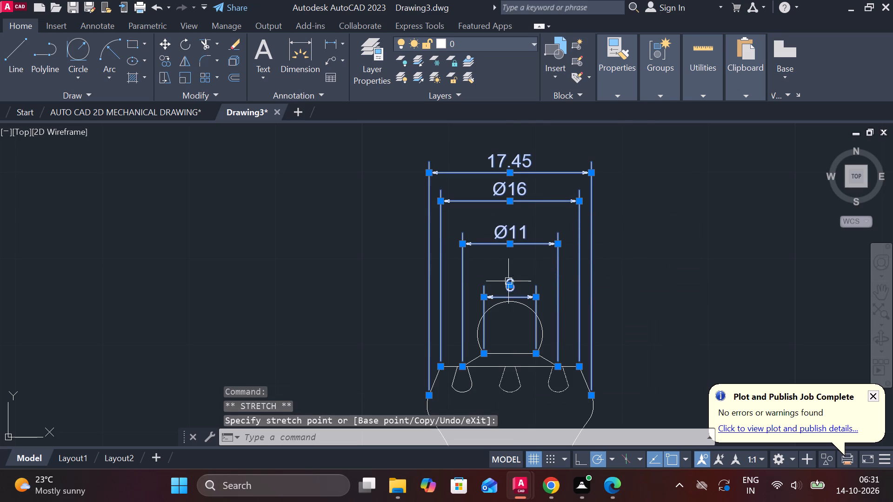
click(511, 287)
click(511, 273)
key(Escape)
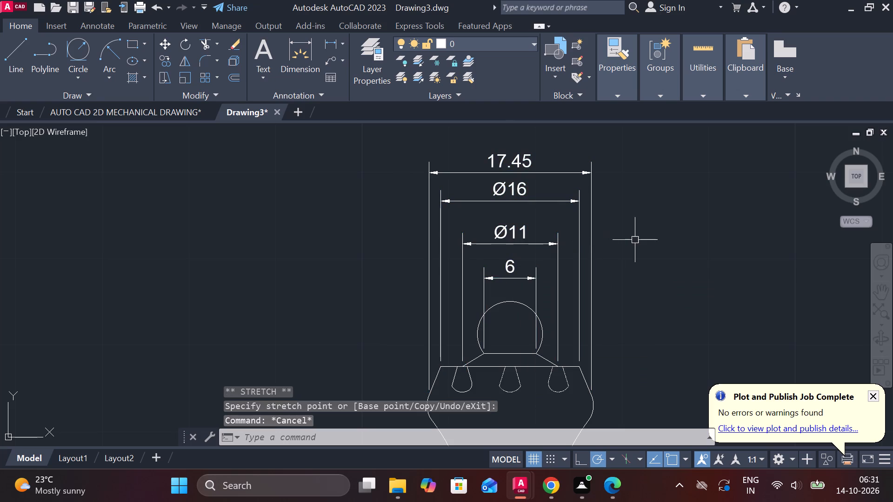
Move the Ø16 dimension slightly lower, between the 17.45 and Ø11 dimensions.
click(523, 189)
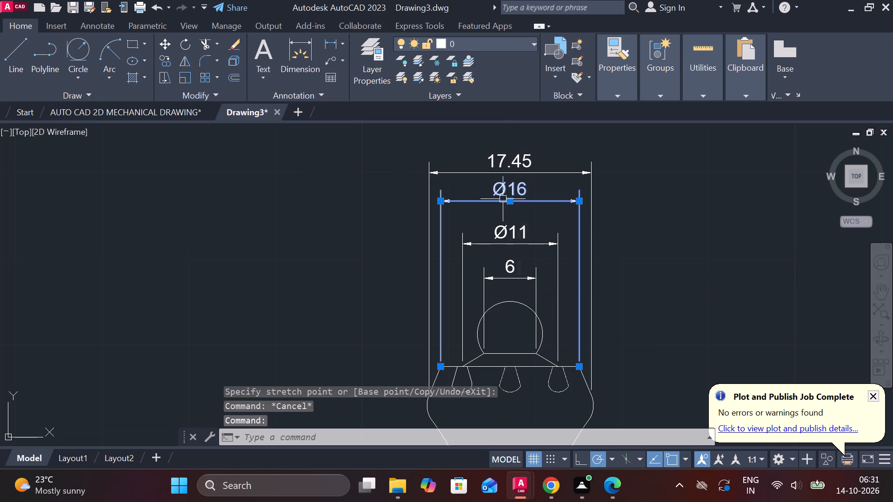
click(508, 200)
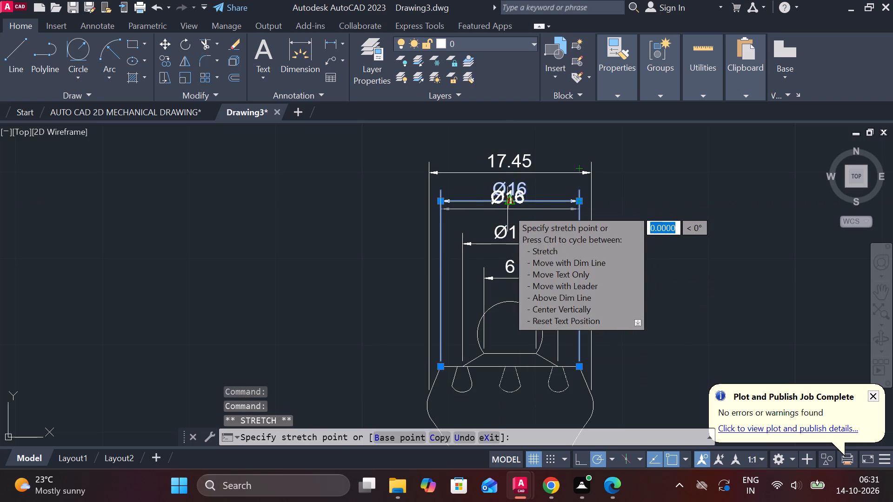
click(507, 209)
key(Escape)
scroll(532, 205, up, 2)
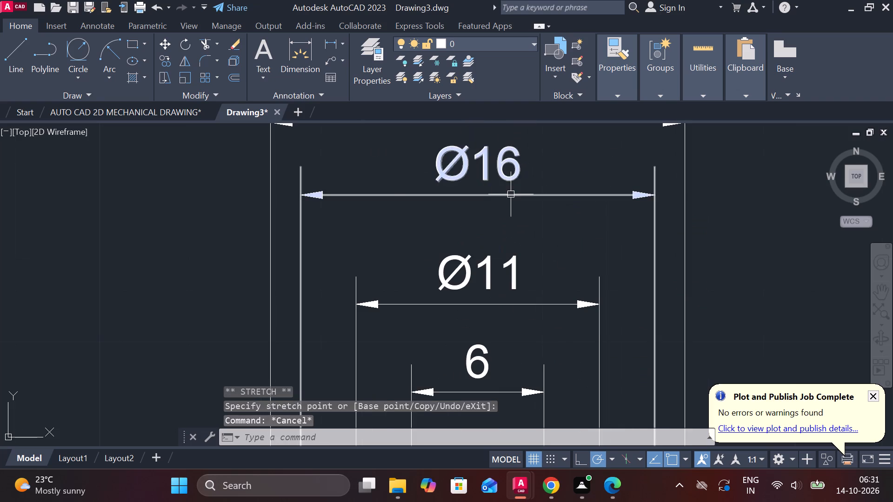
click(509, 194)
click(481, 194)
click(474, 195)
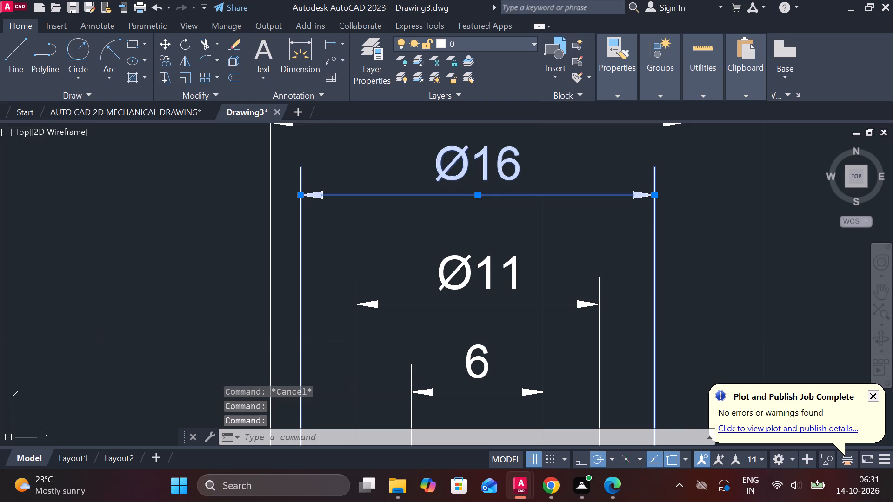
click(476, 196)
click(475, 219)
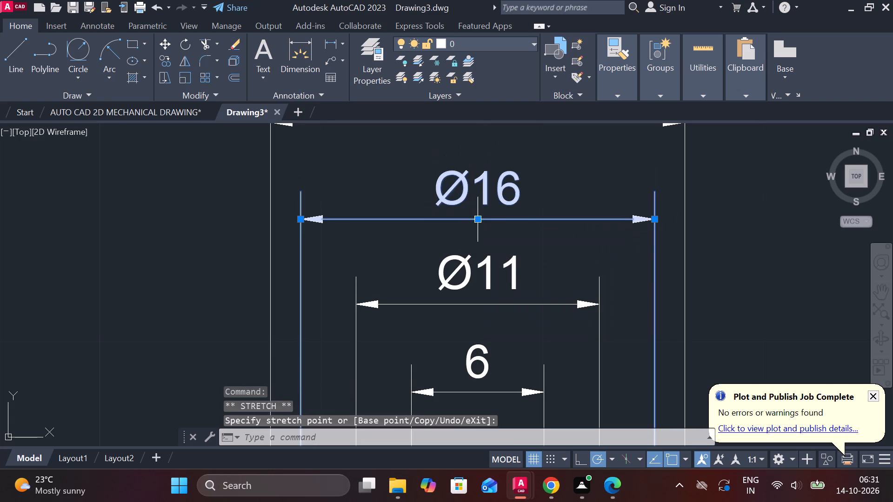
key(Escape)
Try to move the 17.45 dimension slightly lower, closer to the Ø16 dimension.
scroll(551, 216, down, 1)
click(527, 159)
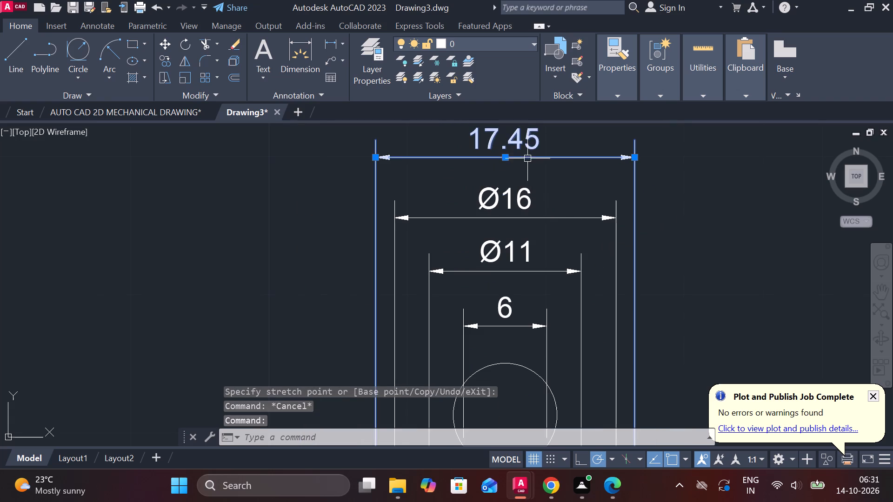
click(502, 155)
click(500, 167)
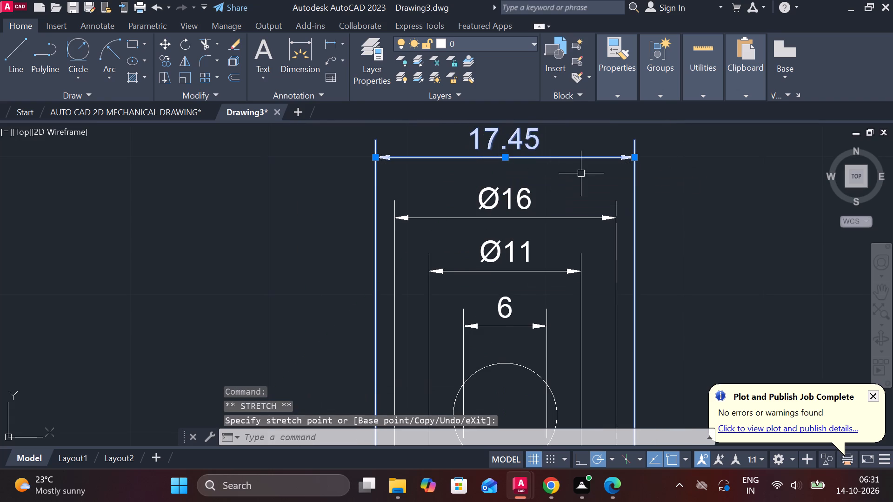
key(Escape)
Add a radius dimension to the second piece's top ball, with its text up and to the right of the ball.
scroll(581, 173, down, 2)
middle_drag(616, 234, 433, 173)
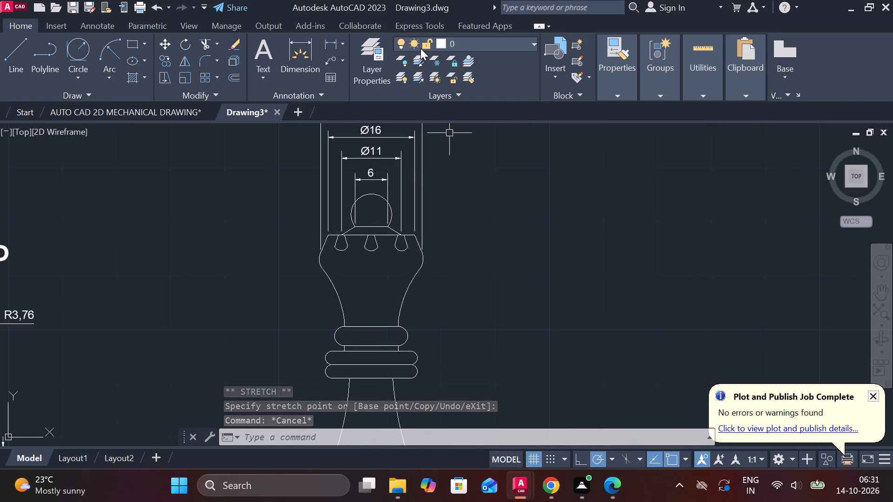
click(340, 43)
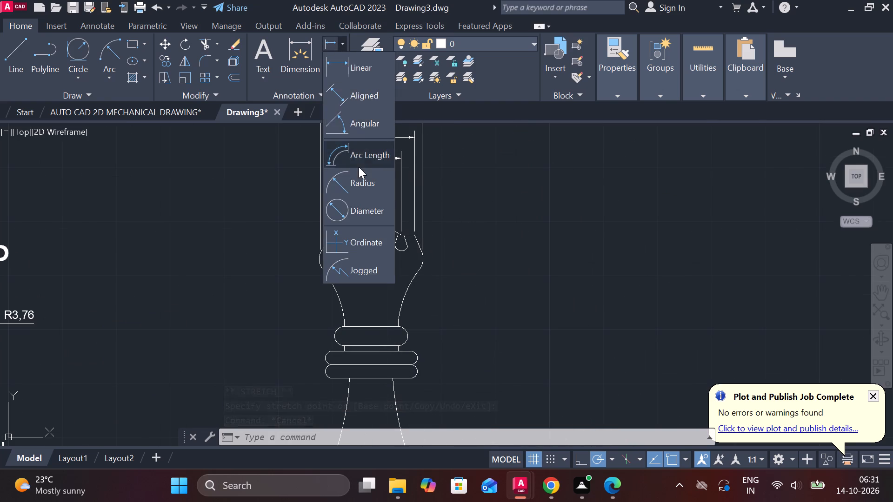
click(363, 183)
click(394, 208)
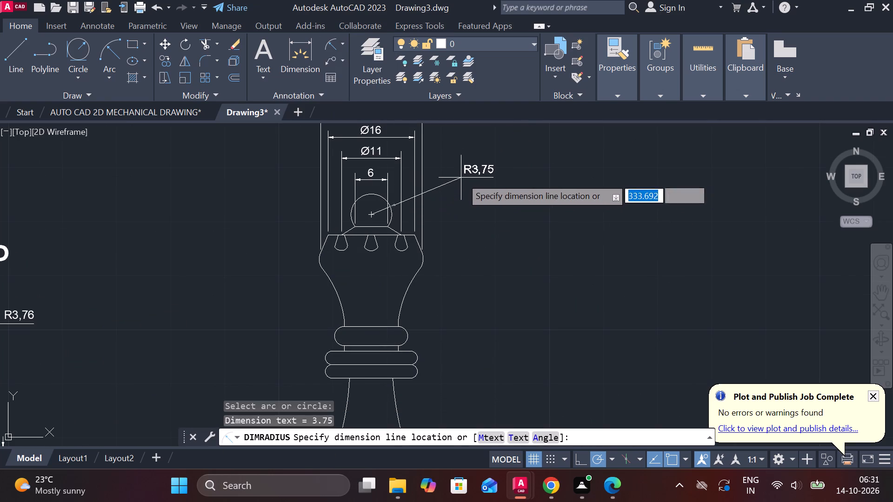
click(449, 174)
Add a vertical linear dimension for the height of the sloped ball base above the crown, placed left of the piece.
middle_drag(463, 200, 568, 236)
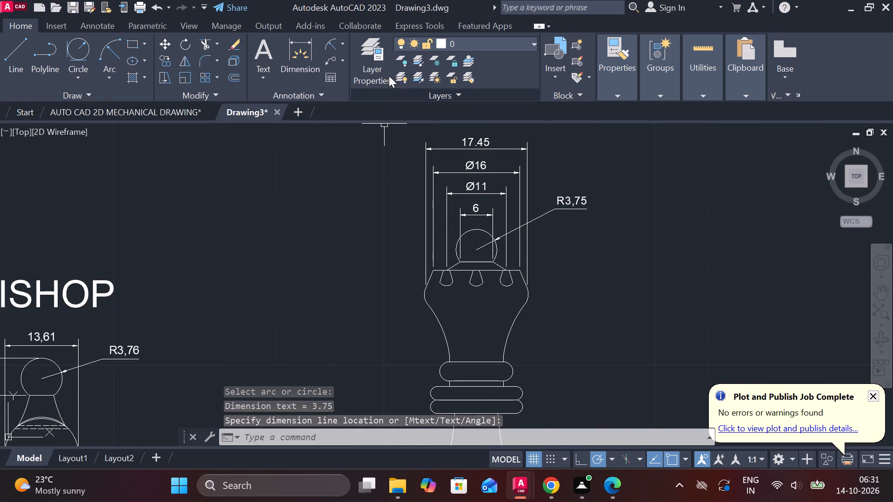
click(342, 41)
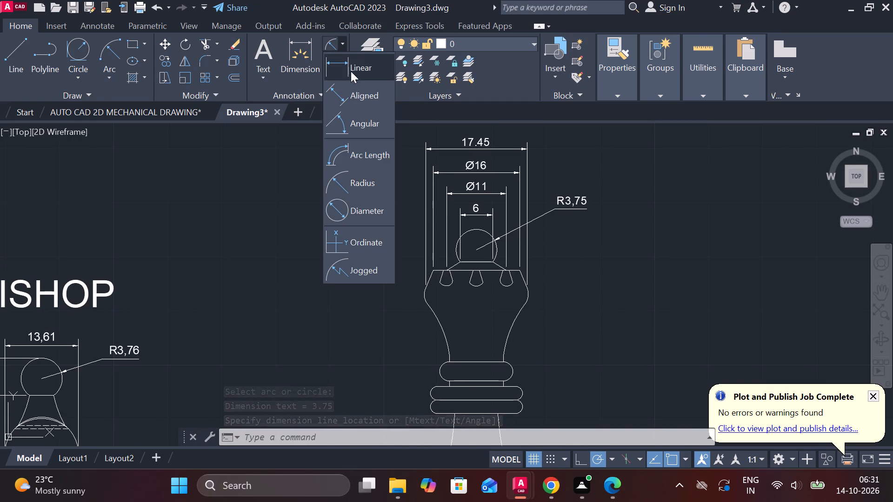
click(351, 71)
scroll(483, 225, up, 2)
middle_drag(460, 258, 446, 162)
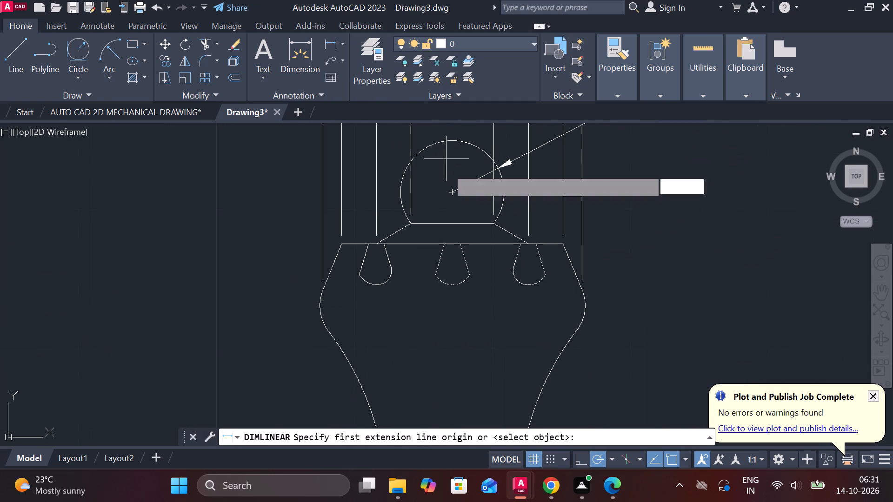
click(408, 221)
click(411, 247)
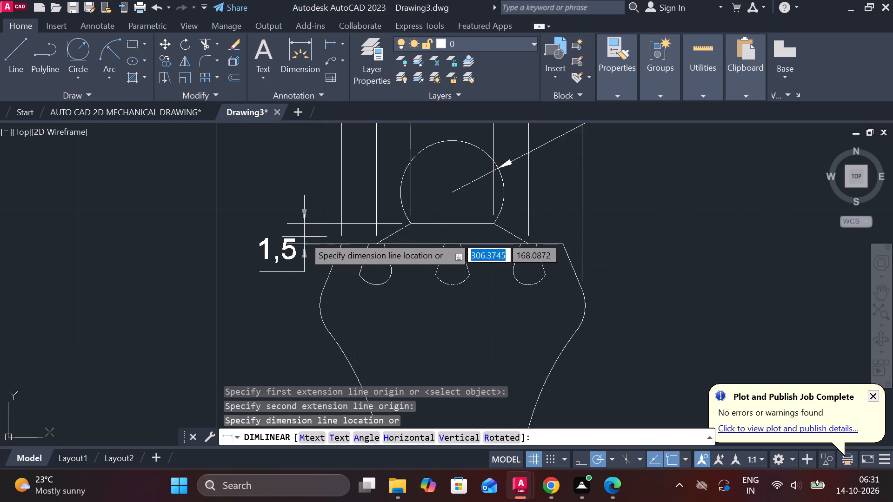
click(295, 236)
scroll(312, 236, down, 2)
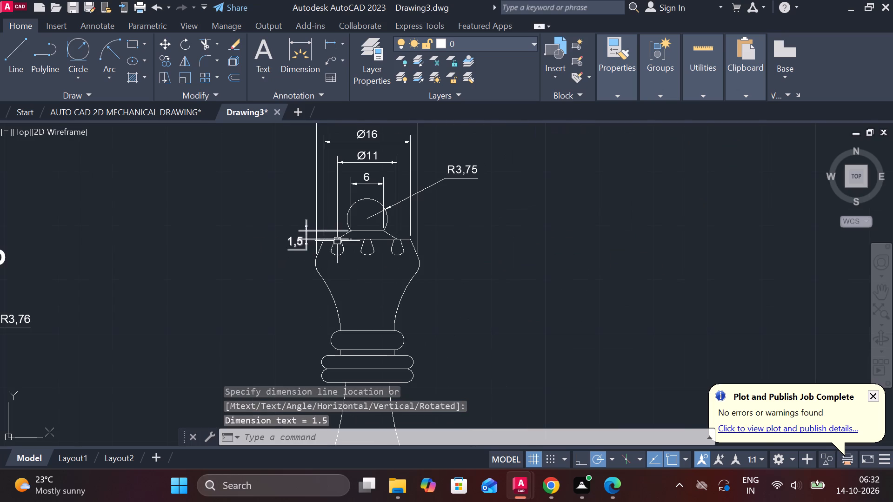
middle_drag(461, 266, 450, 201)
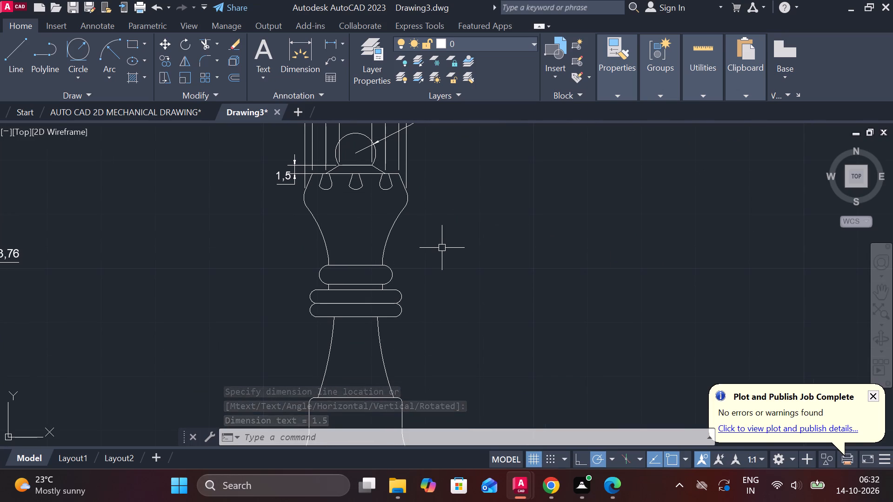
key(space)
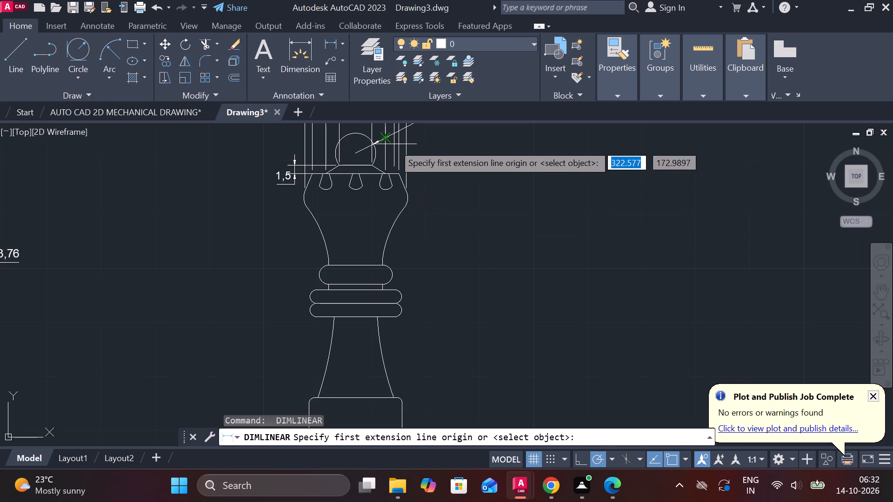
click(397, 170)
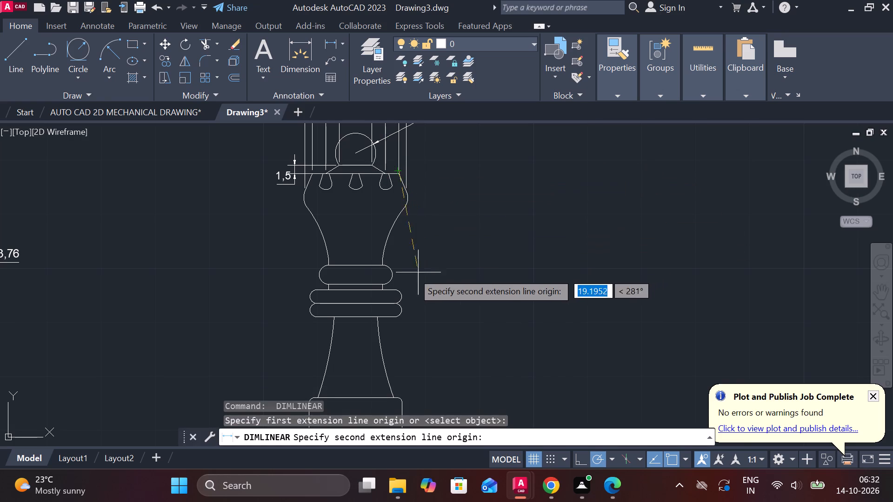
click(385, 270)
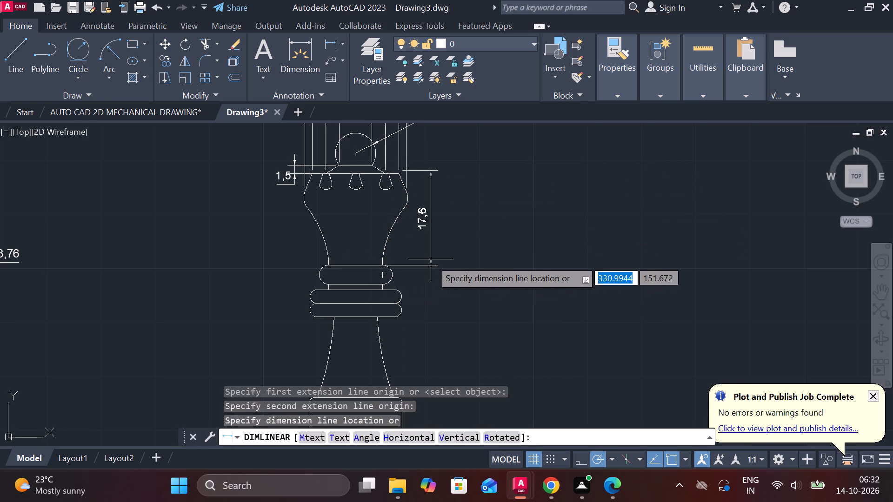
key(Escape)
Add a vertical linear dimension from the crown's top edge down to the upper collar's top edge, placed right of the piece.
scroll(390, 230, up, 1)
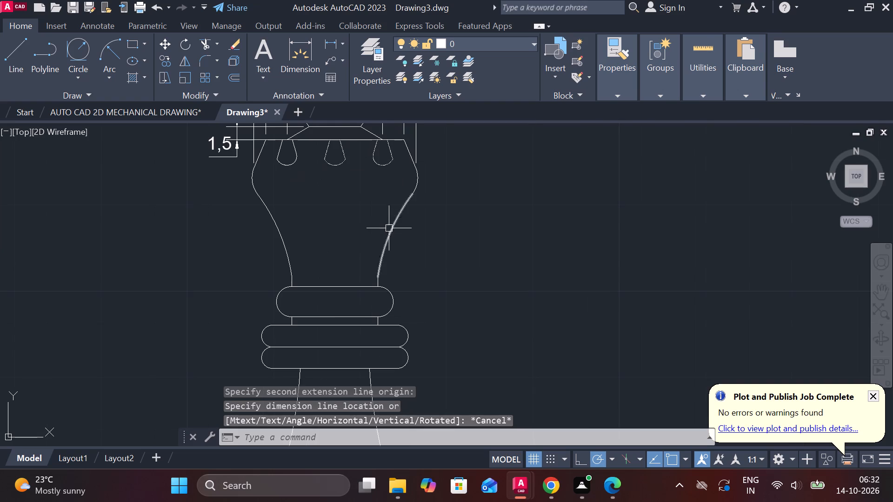
key(space)
middle_drag(373, 172, 398, 240)
scroll(412, 200, up, 2)
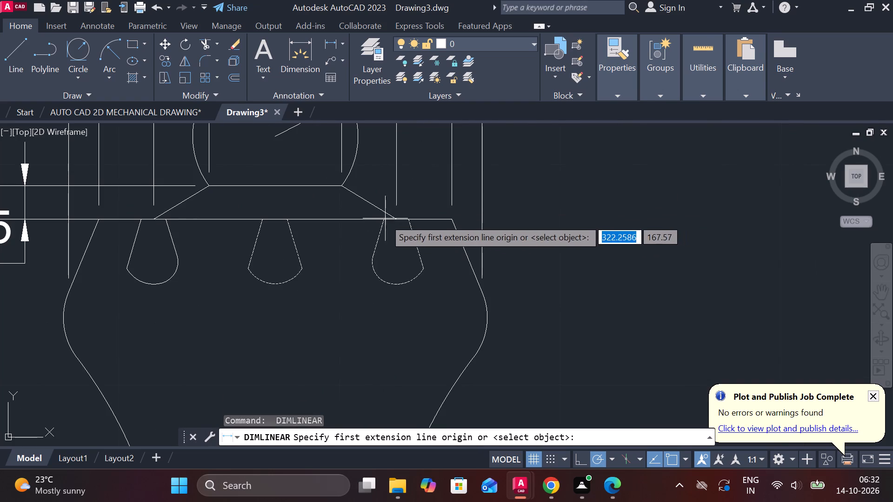
click(429, 222)
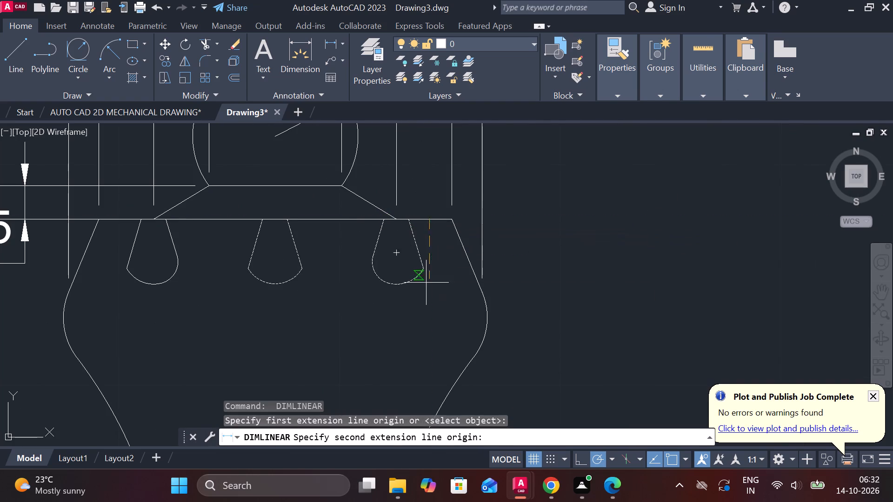
scroll(425, 289, down, 3)
scroll(418, 360, up, 2)
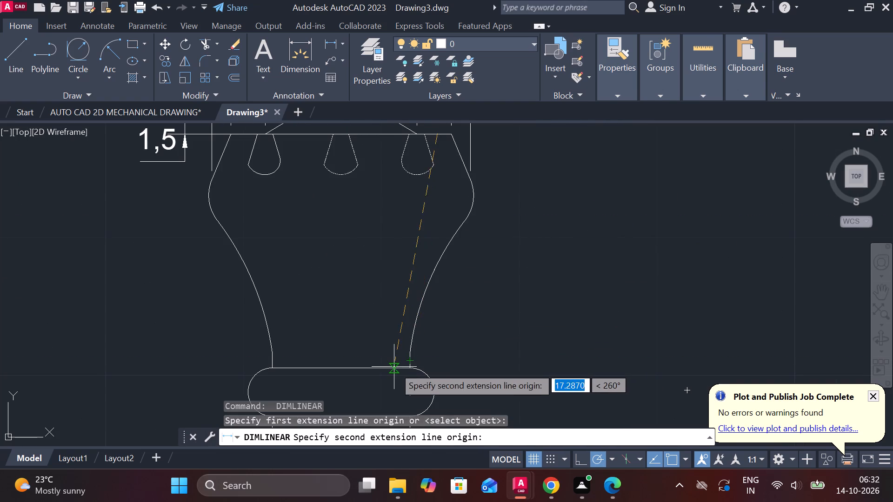
click(394, 367)
scroll(522, 337, down, 2)
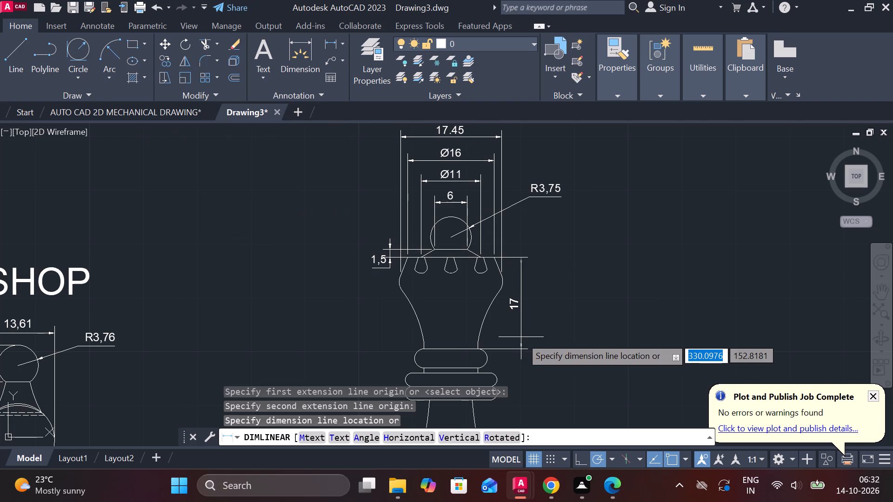
click(540, 335)
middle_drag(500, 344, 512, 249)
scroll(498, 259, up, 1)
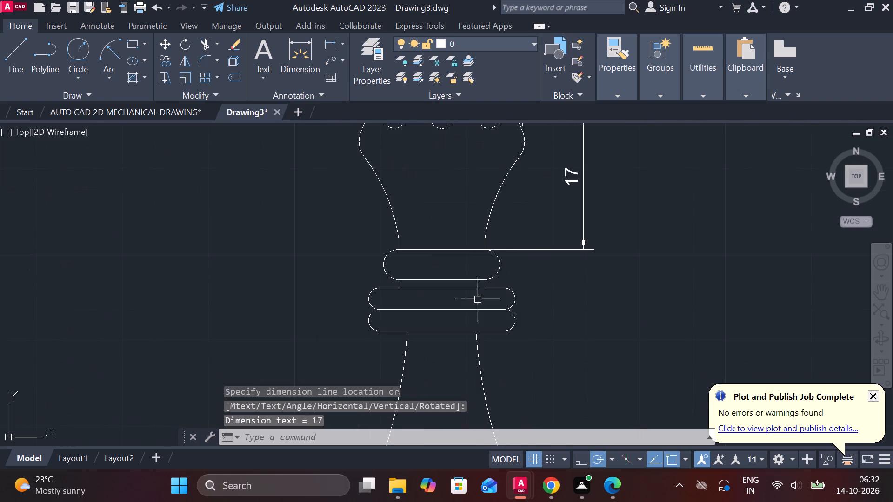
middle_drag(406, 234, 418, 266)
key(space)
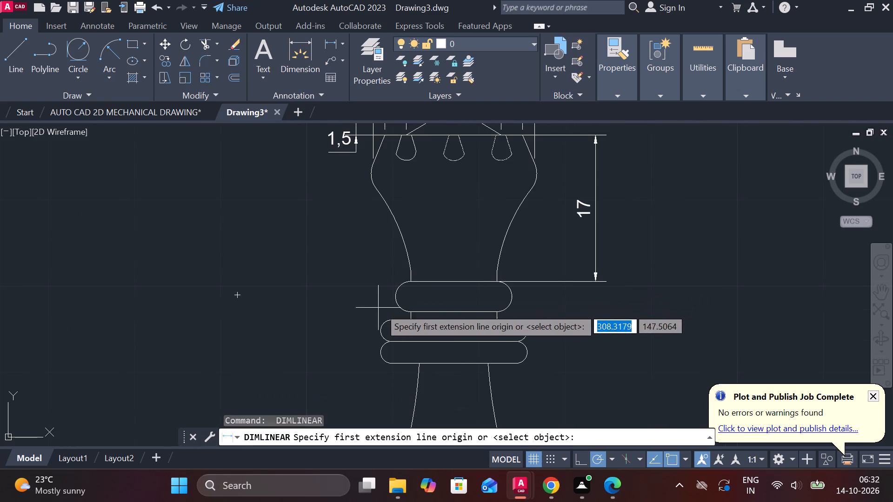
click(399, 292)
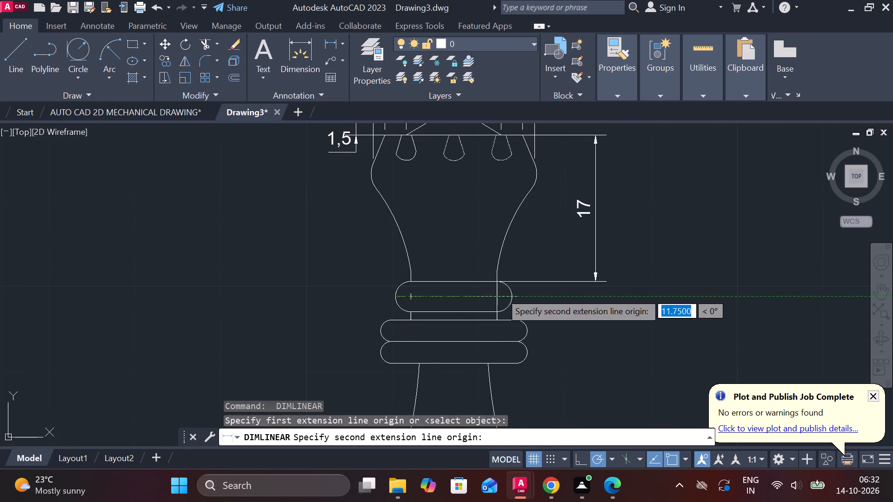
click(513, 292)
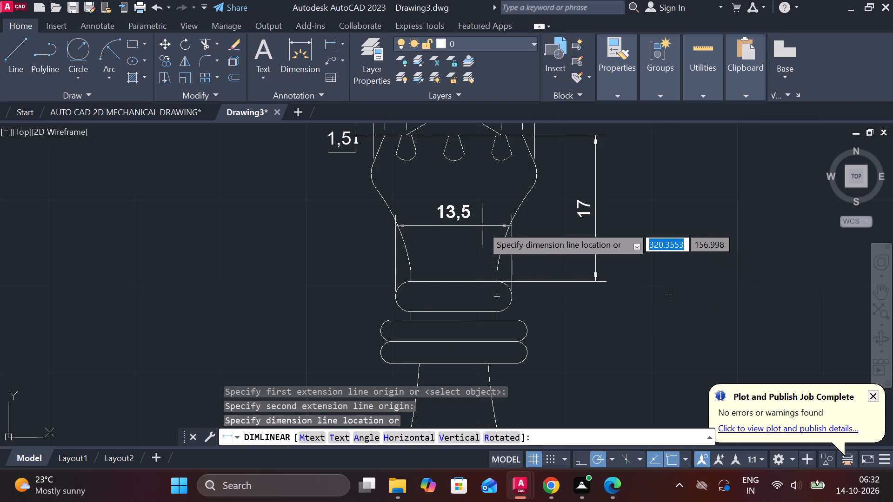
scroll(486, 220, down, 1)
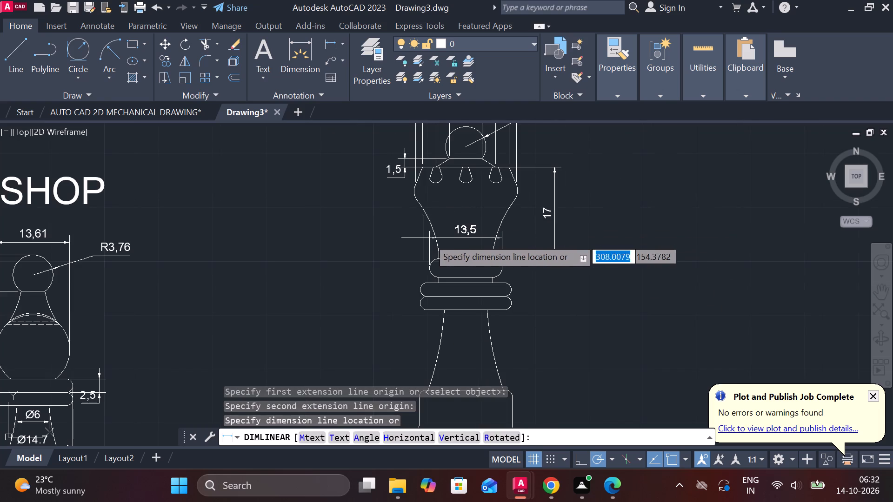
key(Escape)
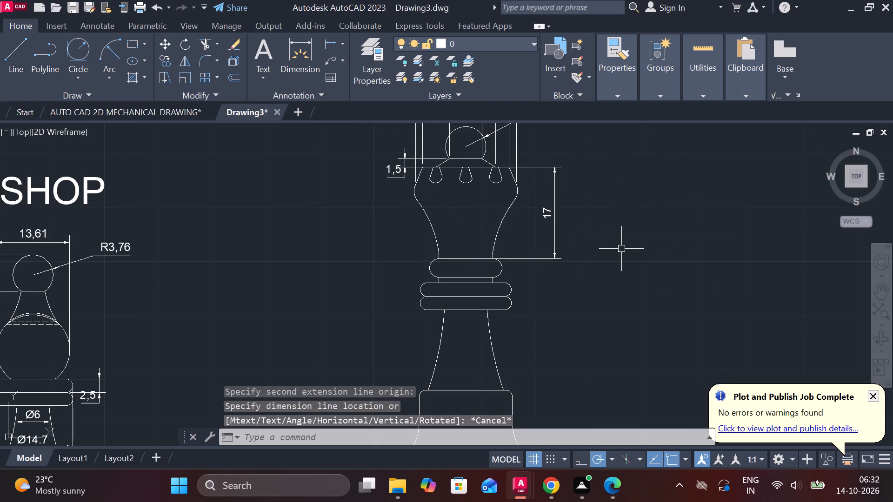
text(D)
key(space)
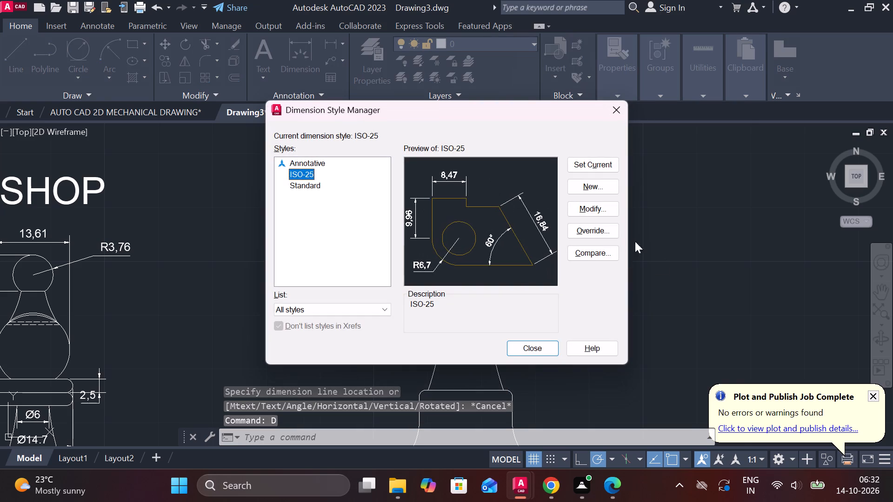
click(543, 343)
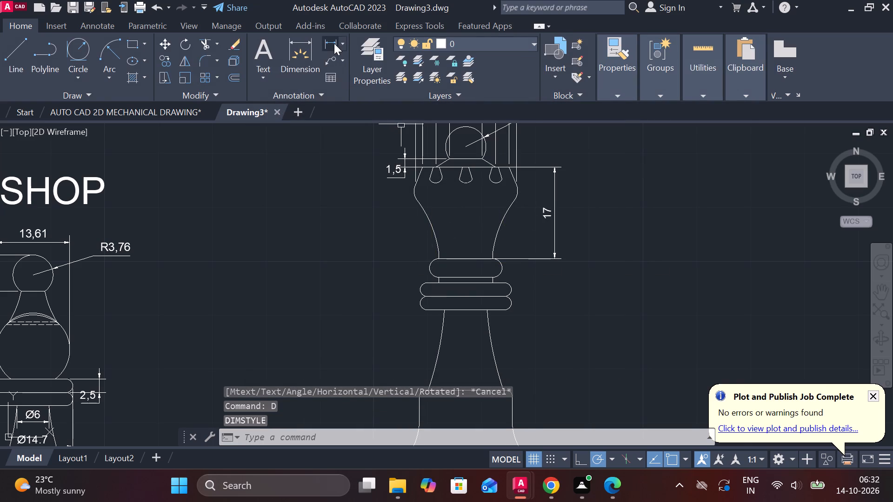
Add a horizontal linear dimension across the upper collar's full width, placed just above the collar.
click(334, 42)
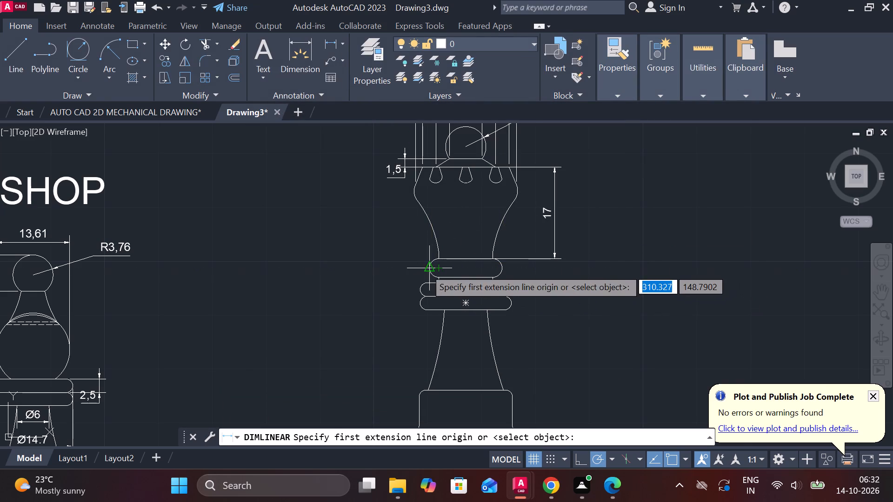
click(425, 268)
click(500, 270)
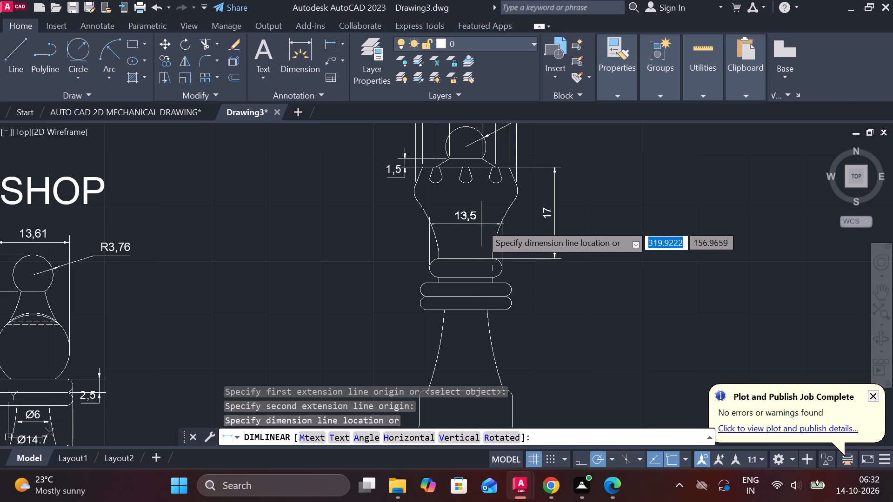
click(480, 241)
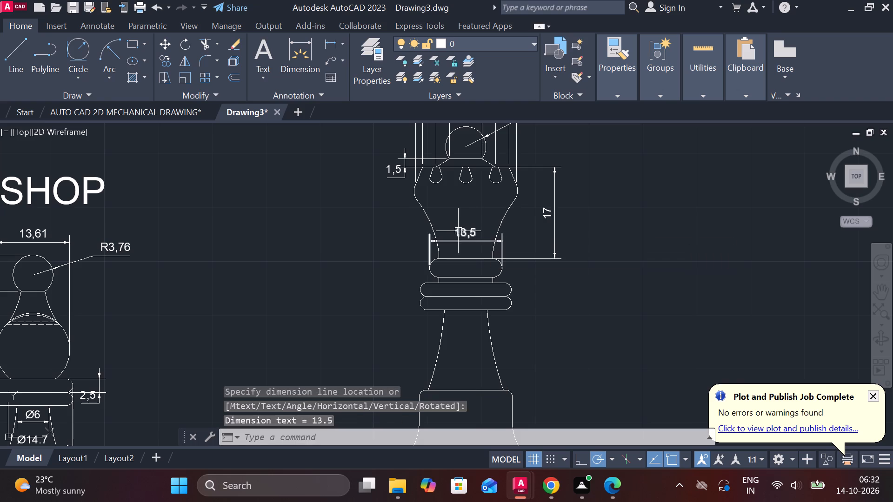
Add a diameter symbol before the upper collar's width dimension text so that it reads Ø13,5.
double_click(458, 231)
click(584, 70)
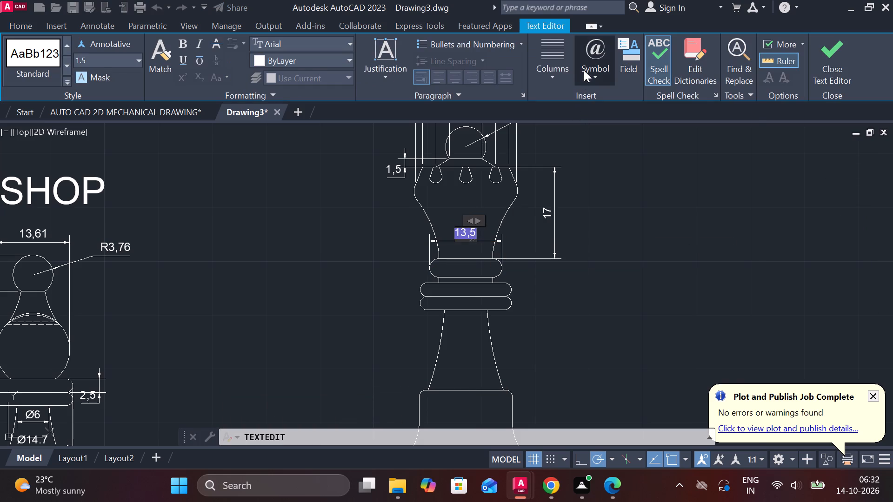
click(606, 122)
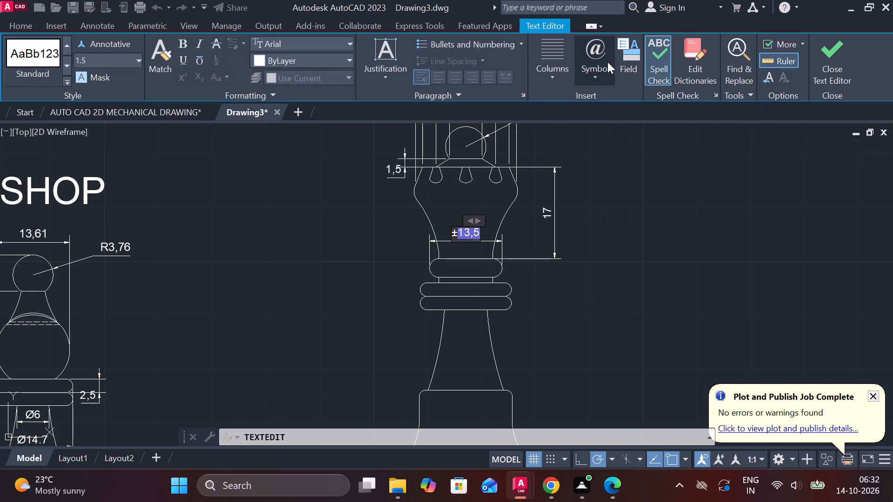
click(603, 59)
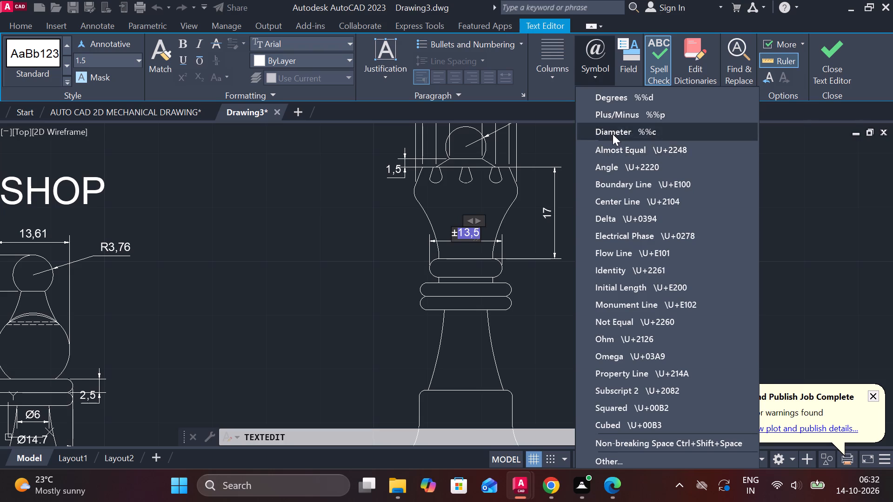
click(611, 131)
key(BackSpace)
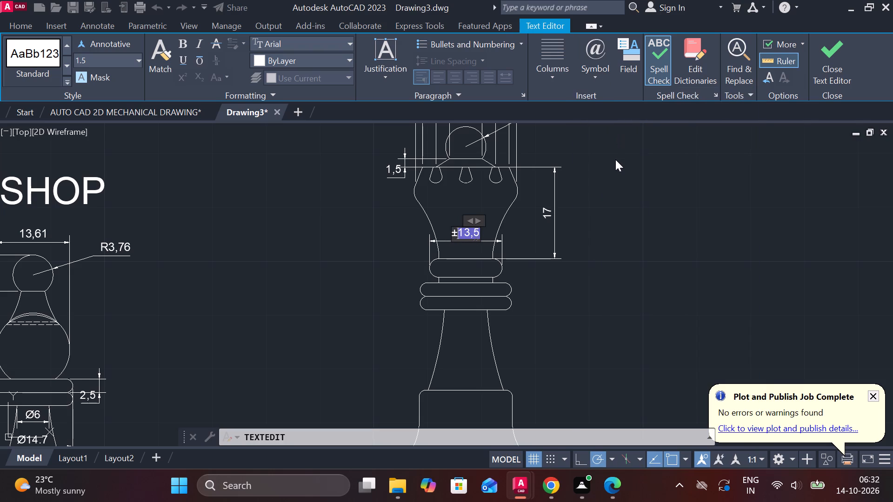
key(BackSpace)
click(591, 58)
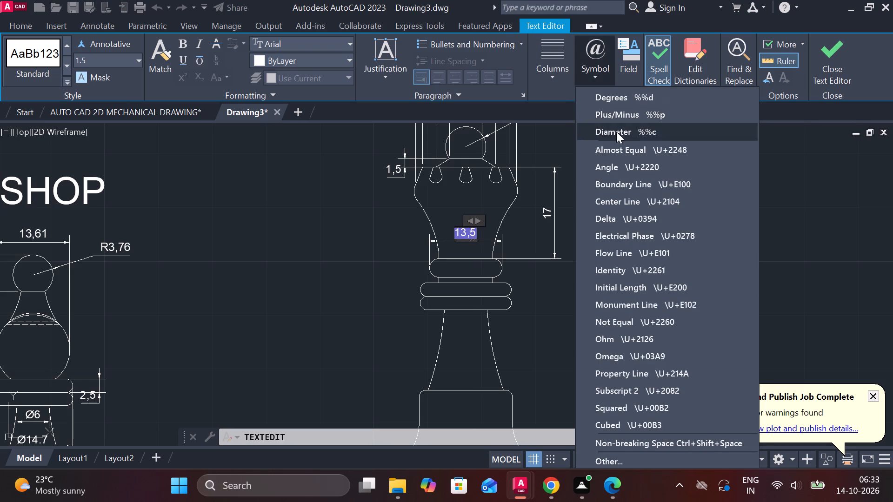
click(616, 134)
click(821, 68)
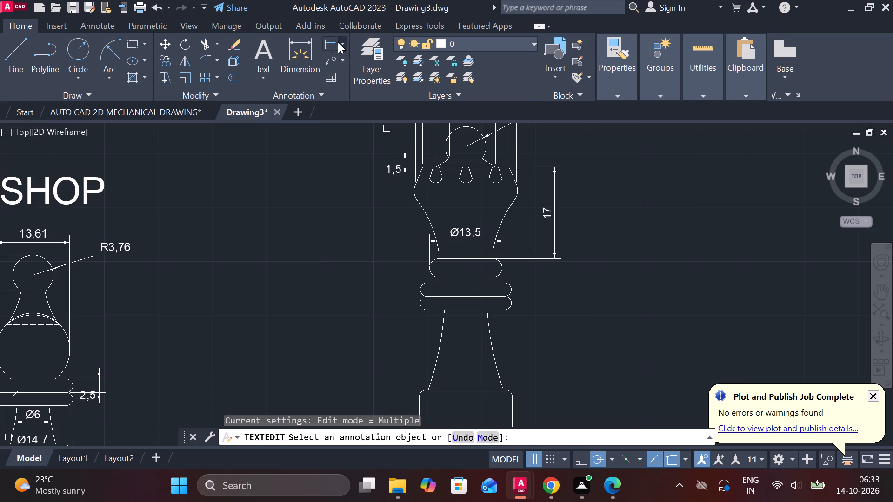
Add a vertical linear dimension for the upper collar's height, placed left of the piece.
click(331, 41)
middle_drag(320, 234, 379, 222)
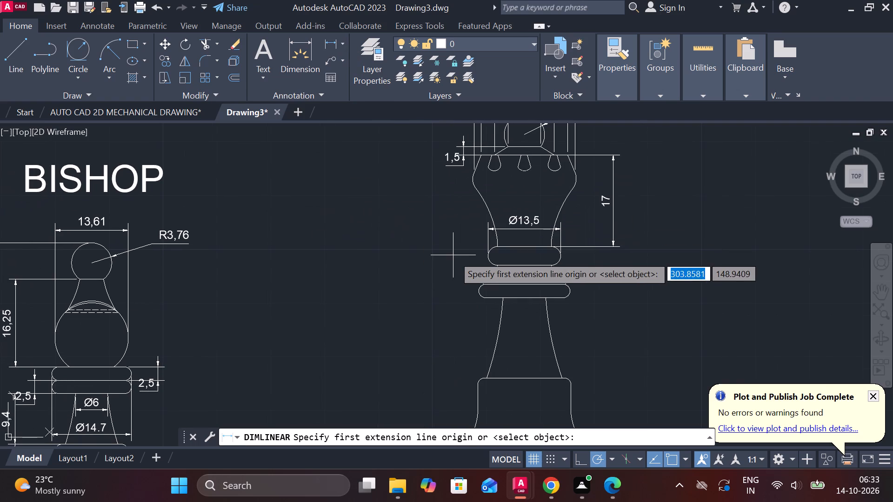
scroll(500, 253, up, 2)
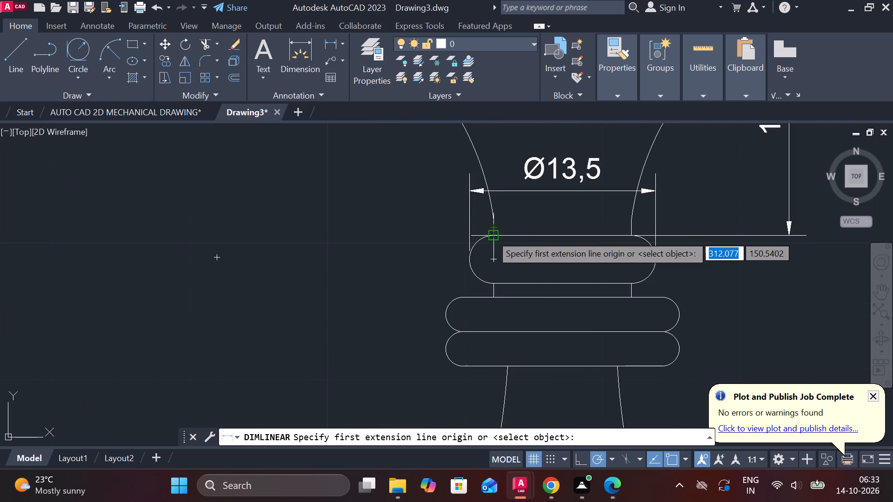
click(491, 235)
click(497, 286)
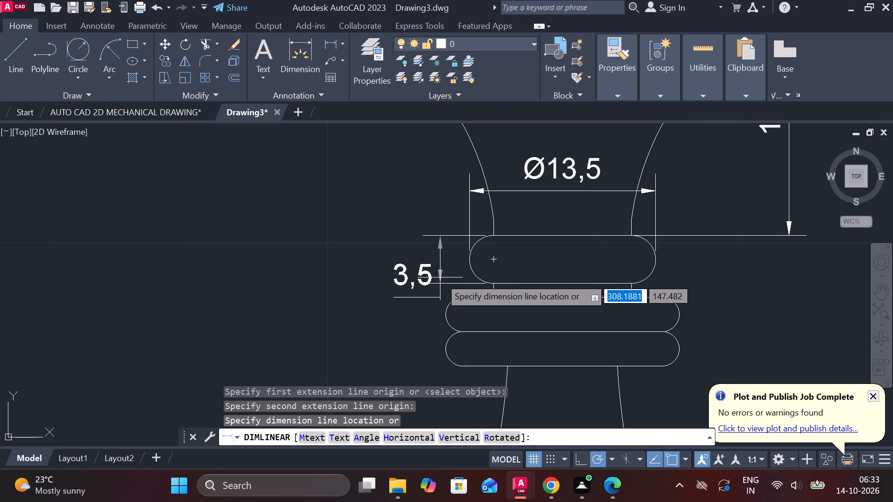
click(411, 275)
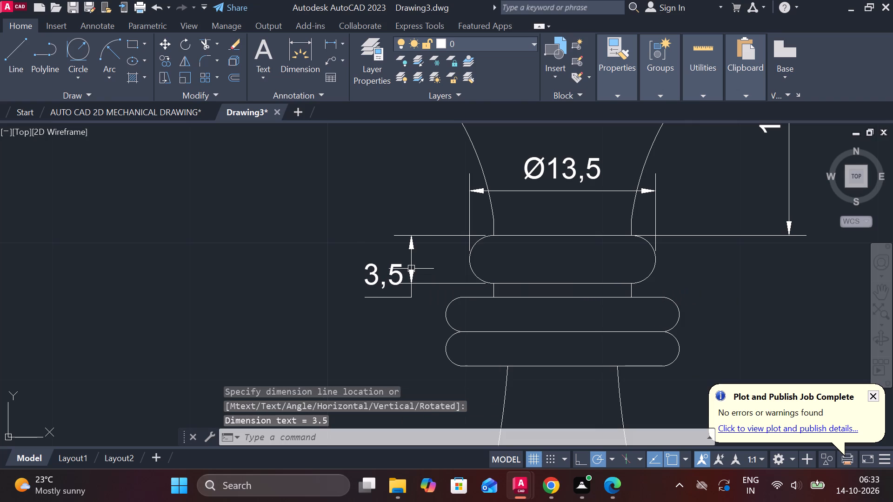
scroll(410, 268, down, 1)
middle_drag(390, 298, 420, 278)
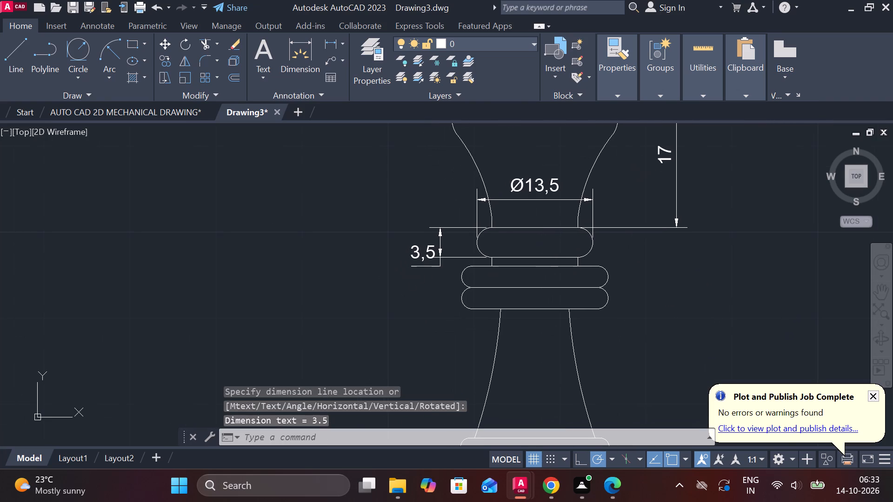
Modify the ISO-25 dimension style to place text manually, and set it as the current style.
key(space)
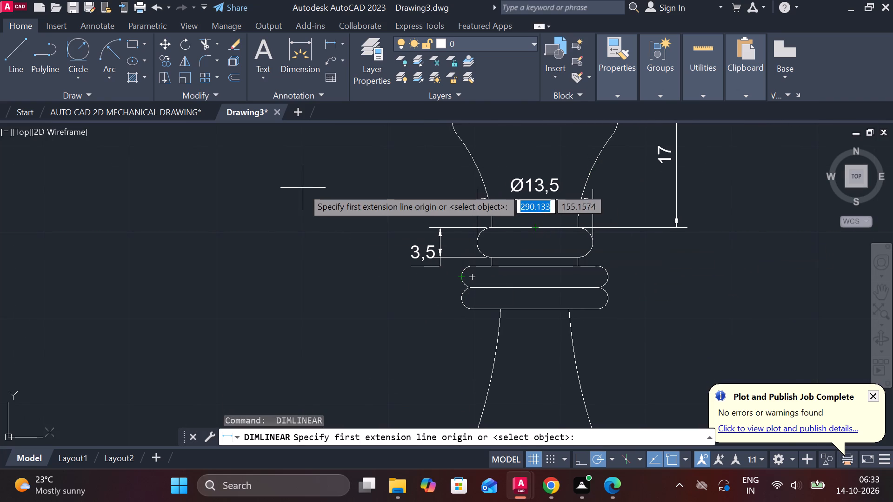
key(Escape)
text(D)
key(space)
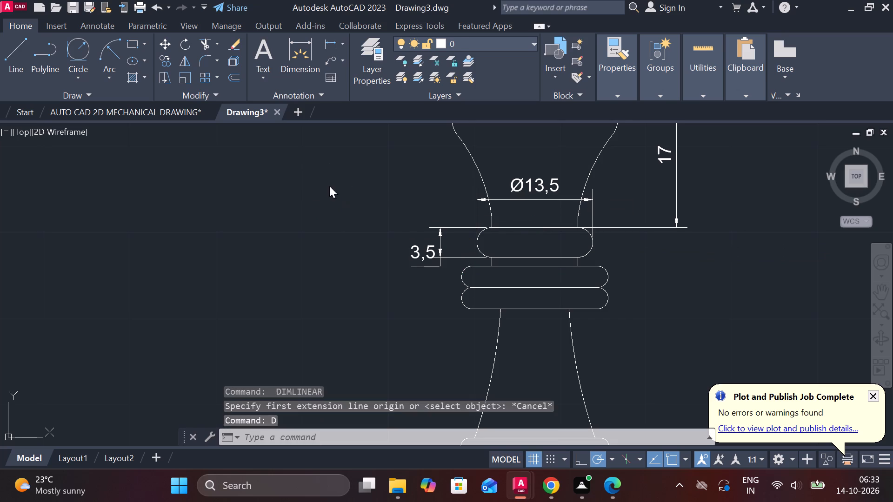
click(576, 213)
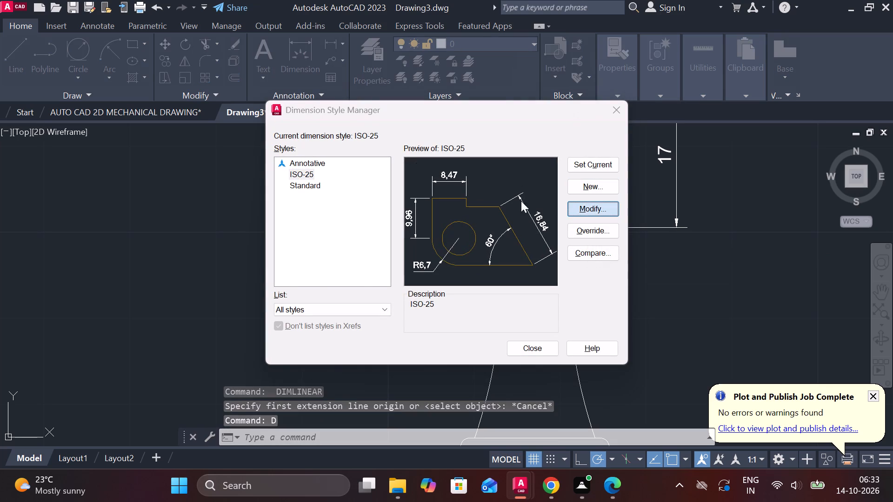
click(381, 82)
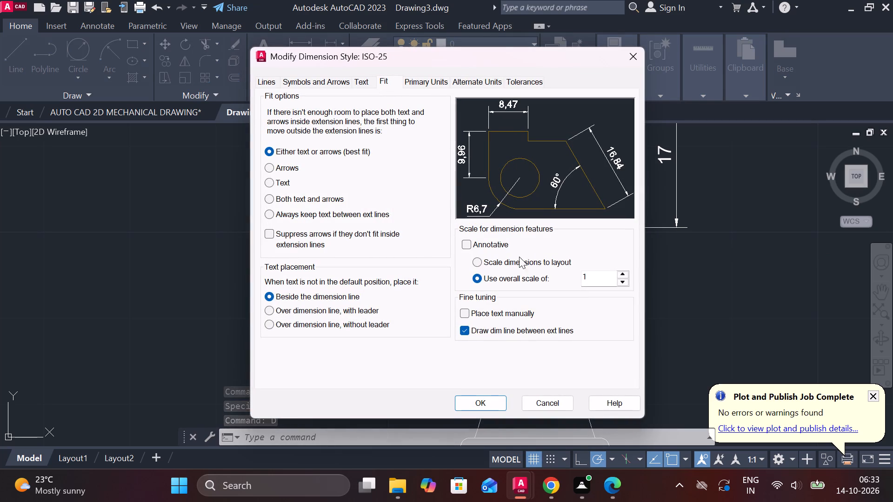
click(463, 313)
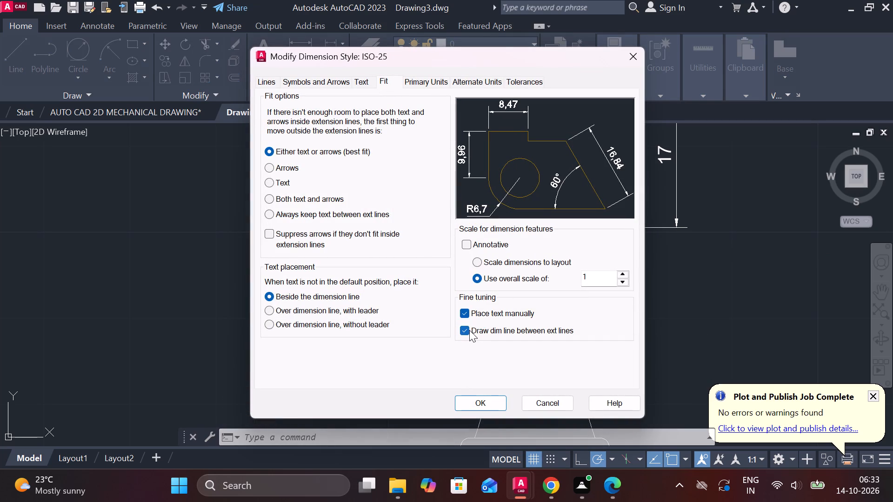
click(482, 401)
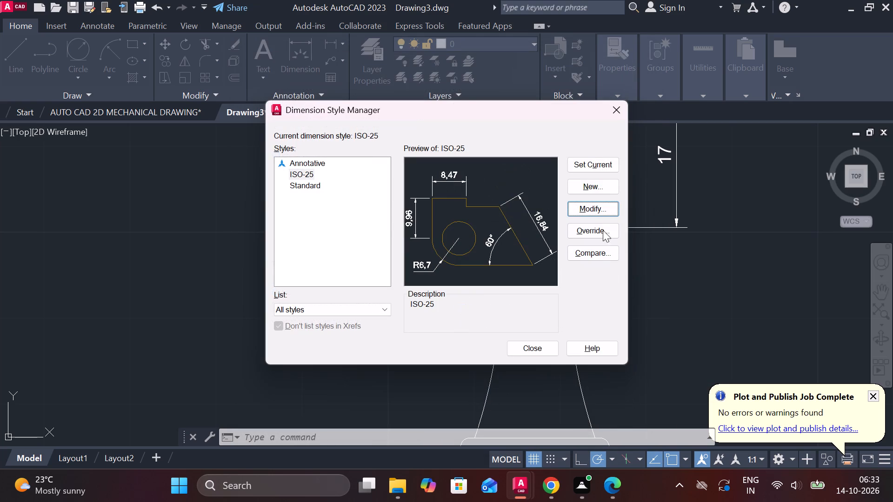
click(588, 168)
click(539, 348)
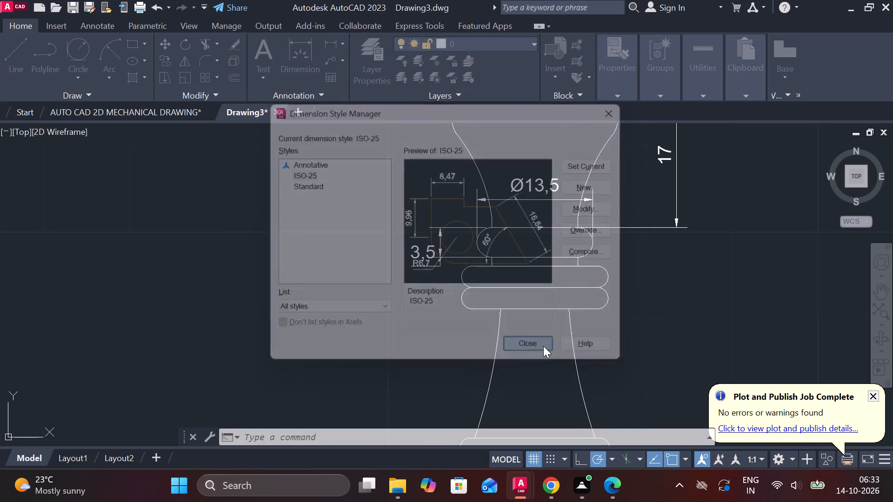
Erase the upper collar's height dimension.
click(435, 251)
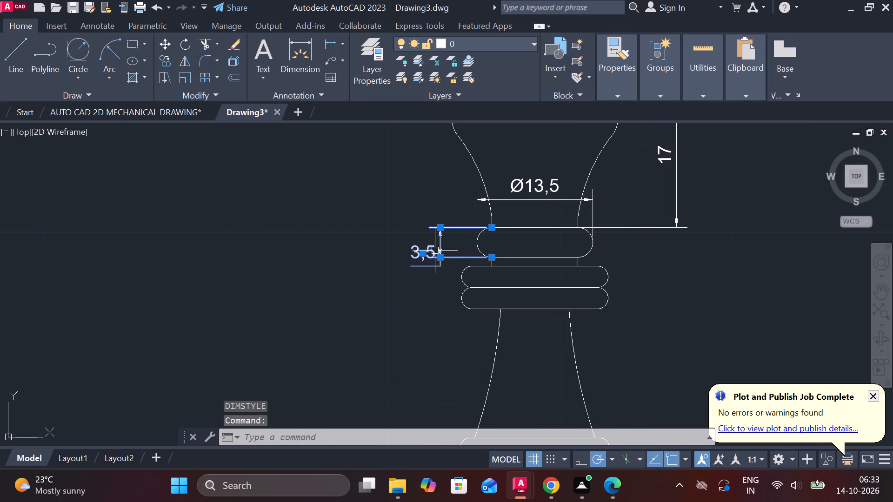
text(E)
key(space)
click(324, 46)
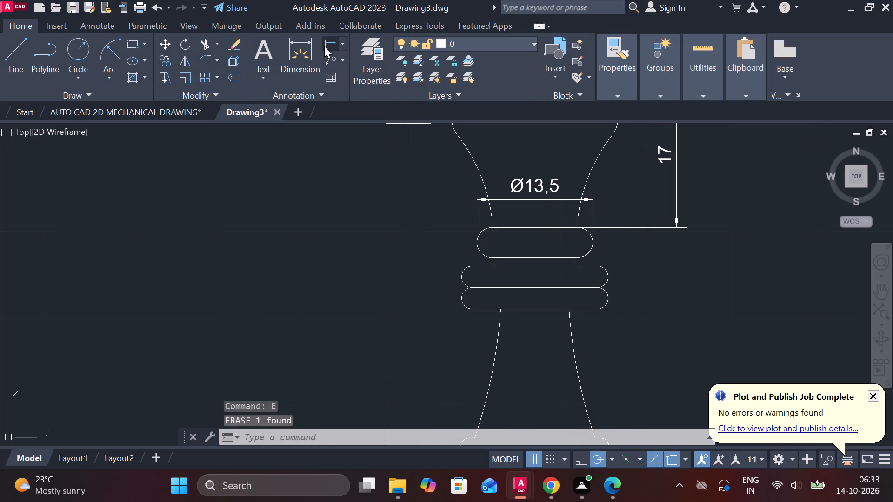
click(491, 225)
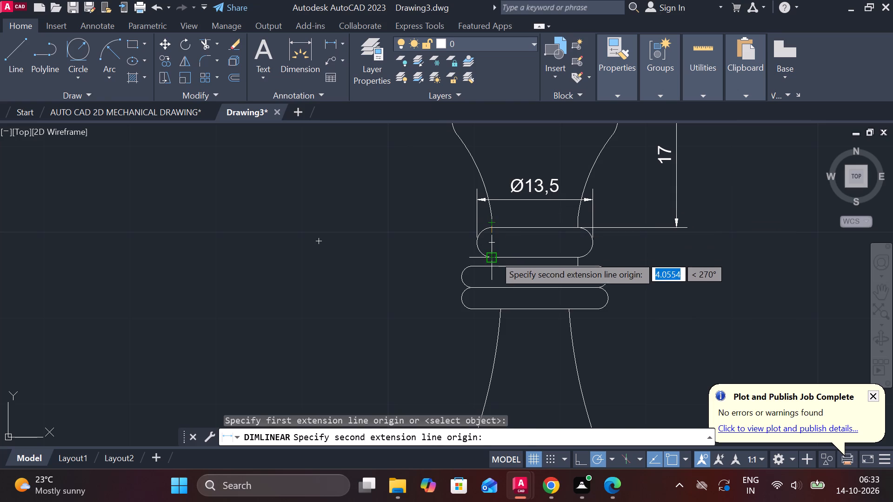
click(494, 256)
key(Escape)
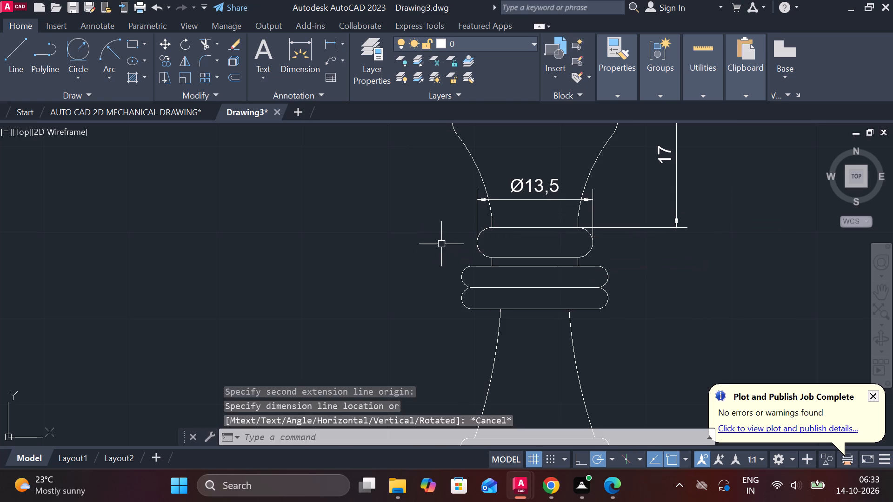
Add a vertical linear dimension between the upper collar's top and bottom edges, placed left of the piece with its text centred.
click(332, 46)
scroll(456, 208, up, 2)
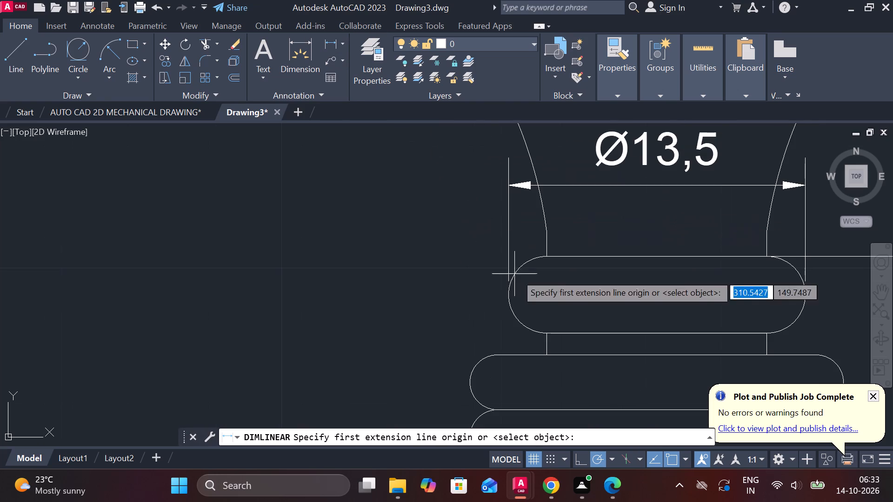
click(547, 261)
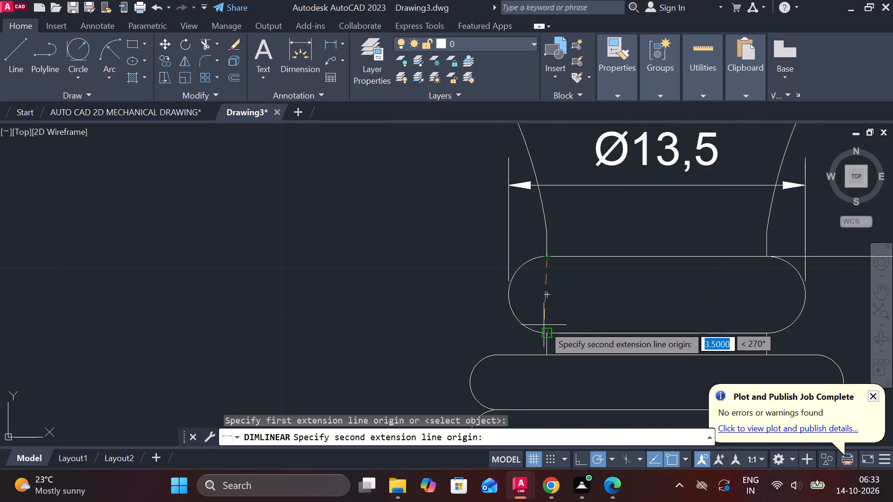
click(548, 332)
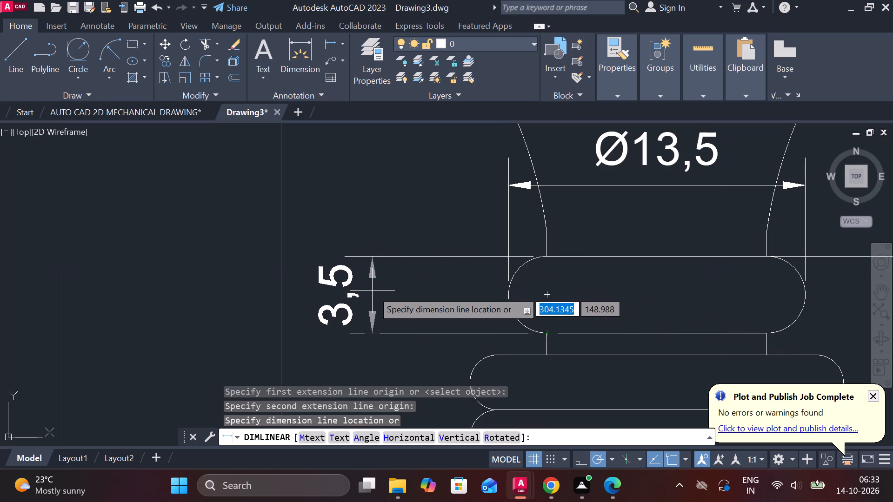
click(372, 291)
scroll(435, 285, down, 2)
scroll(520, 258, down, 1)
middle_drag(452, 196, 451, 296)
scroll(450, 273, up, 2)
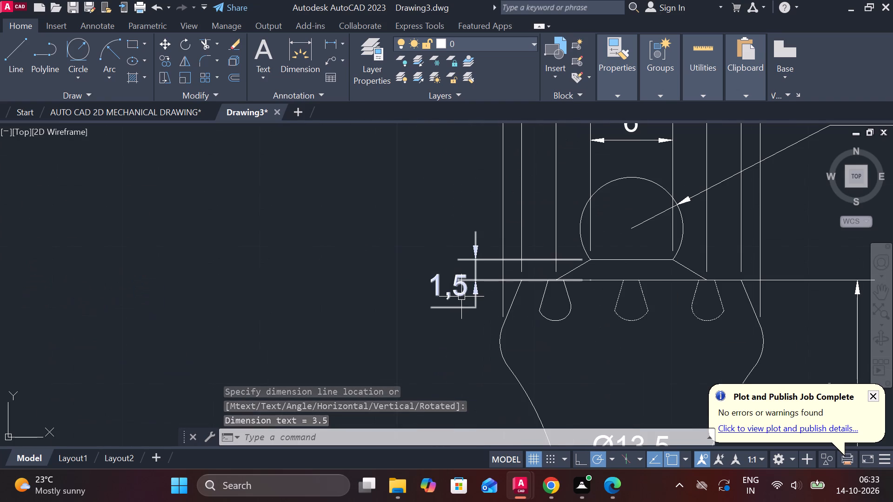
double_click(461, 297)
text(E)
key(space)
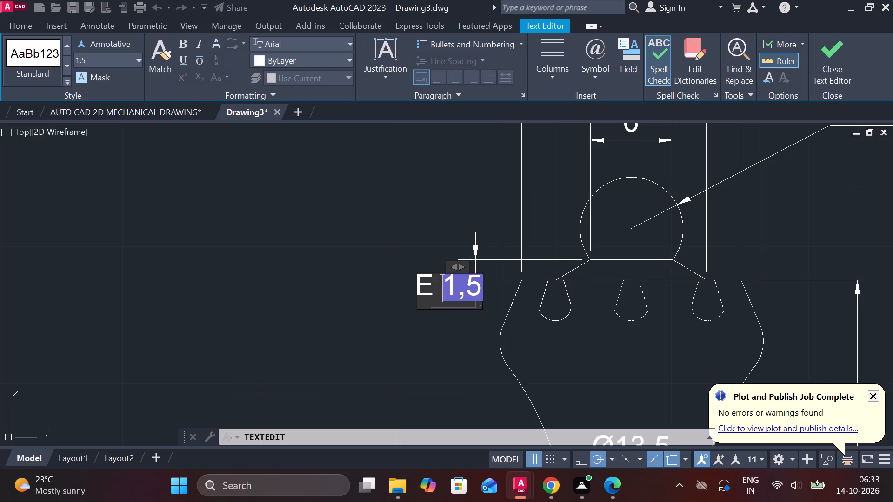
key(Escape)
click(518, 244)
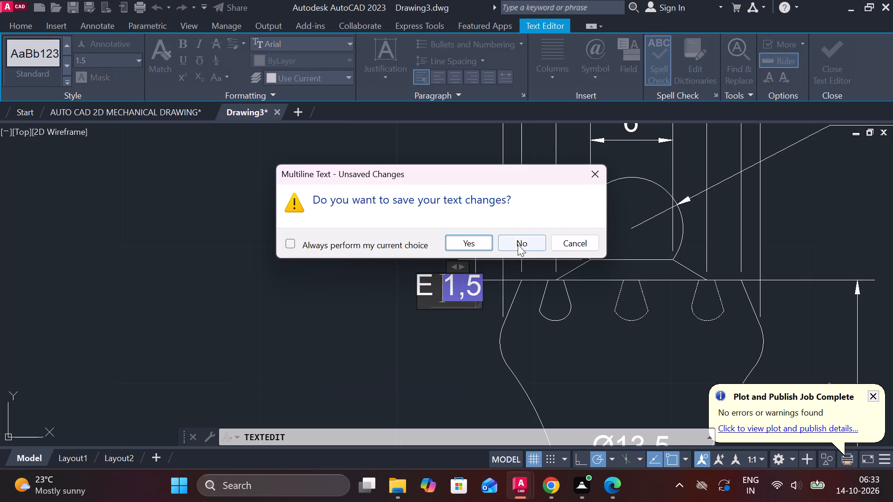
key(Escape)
Erase the height dimension of the sloped ball base above the crown.
click(452, 291)
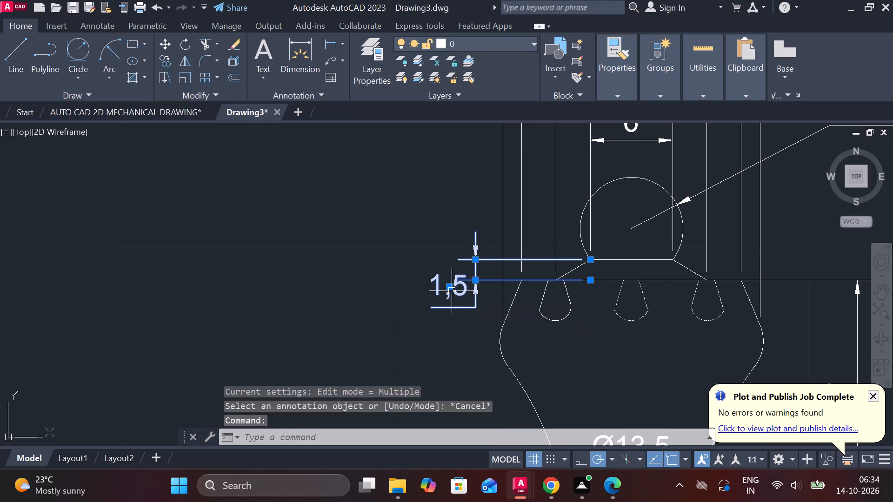
text(E)
key(space)
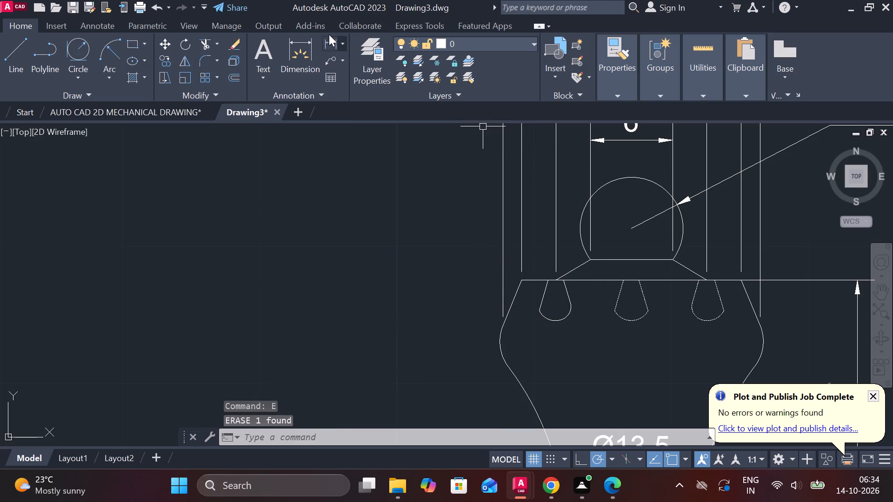
Add a vertical linear dimension for the sloped ball base's height again, placed left of the crown with its text beside the dimension line.
click(335, 46)
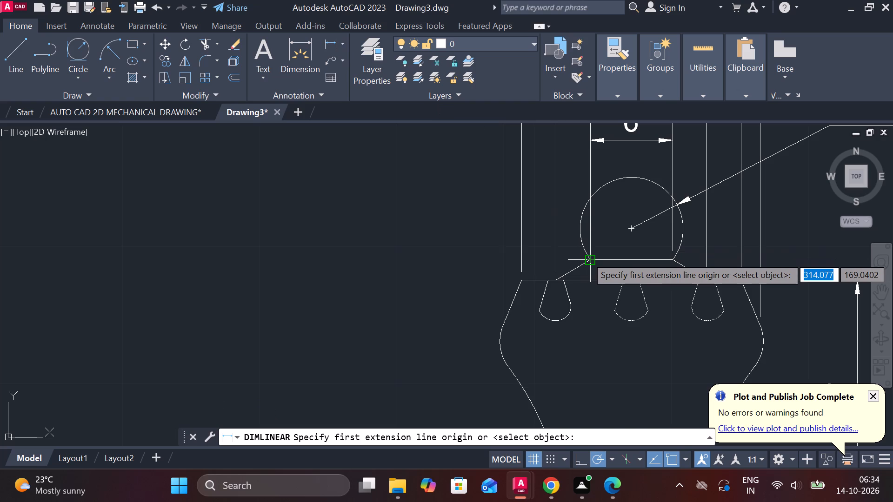
click(586, 256)
click(586, 276)
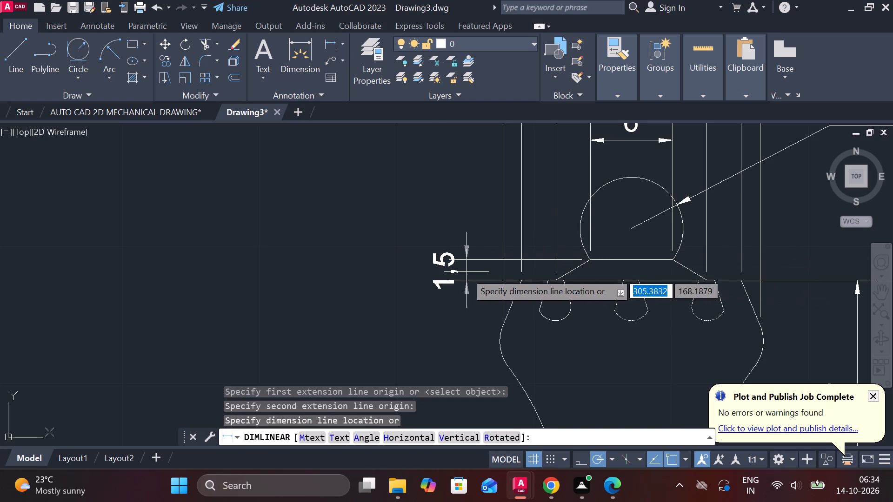
click(459, 272)
Add a vertical linear dimension for the short neck between the upper collar and the double collar, placed right of the piece below the 17 dimension.
scroll(503, 285, down, 1)
middle_drag(458, 310, 417, 275)
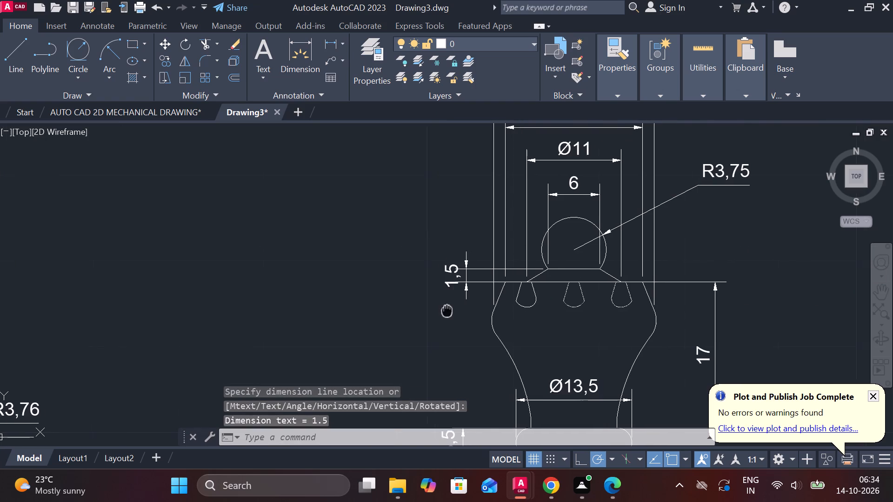
middle_drag(417, 275, 415, 251)
scroll(505, 253, down, 1)
middle_drag(463, 310, 441, 209)
scroll(480, 243, up, 1)
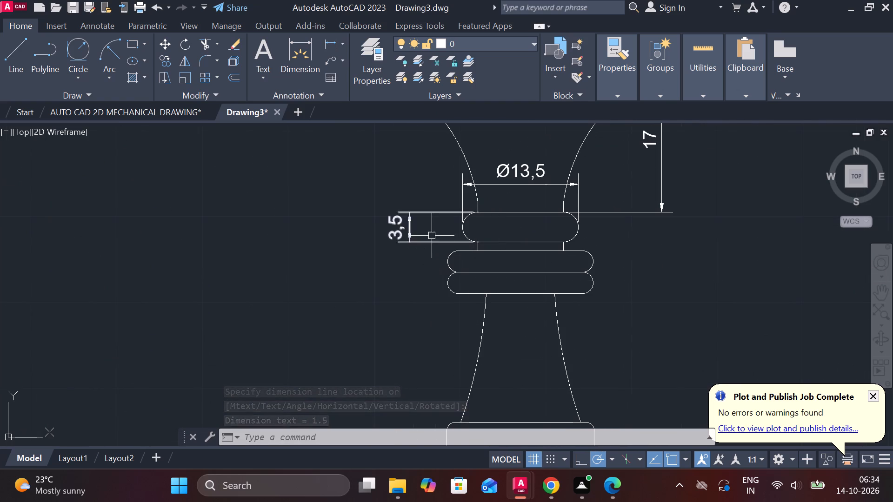
key(space)
scroll(460, 257, up, 1)
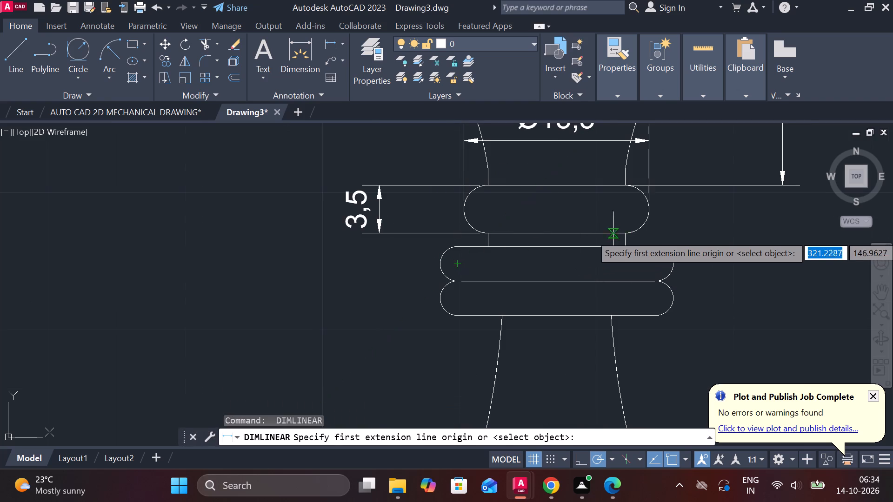
click(628, 233)
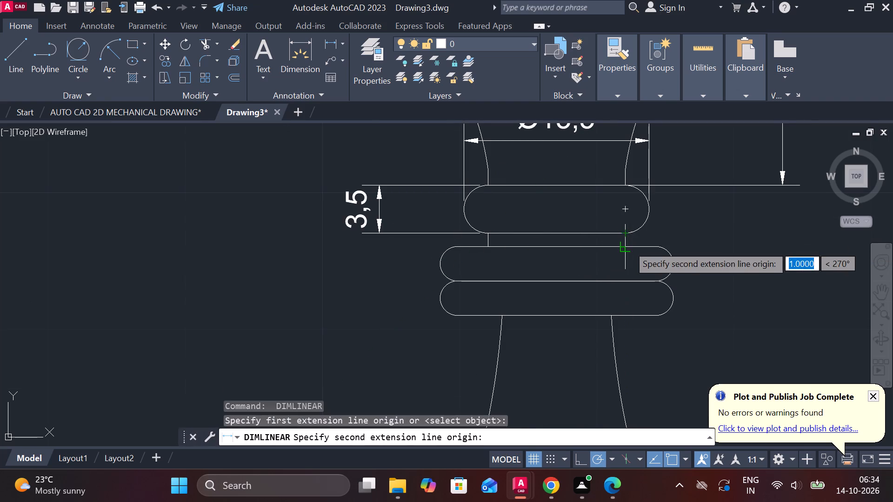
click(628, 245)
click(783, 237)
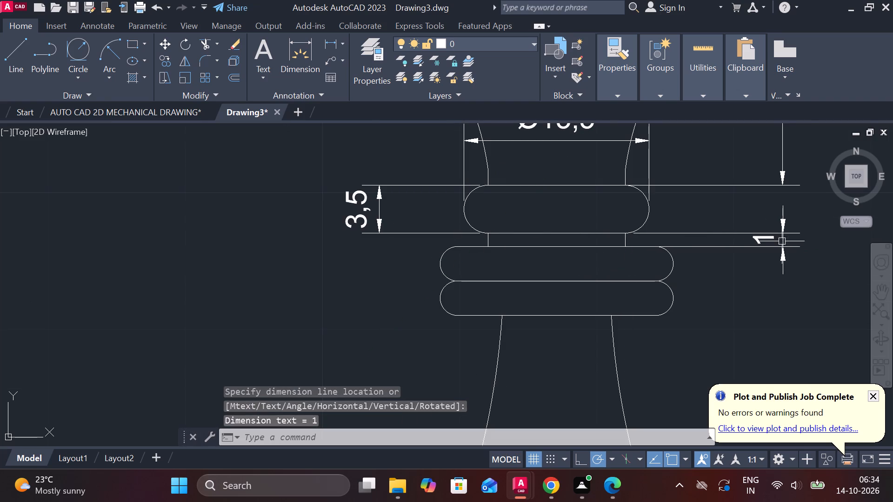
Add a vertical linear dimension for the height of the double collar's upper ring, placed left in line with the upper collar's height dimension.
key(space)
middle_drag(377, 287, 376, 287)
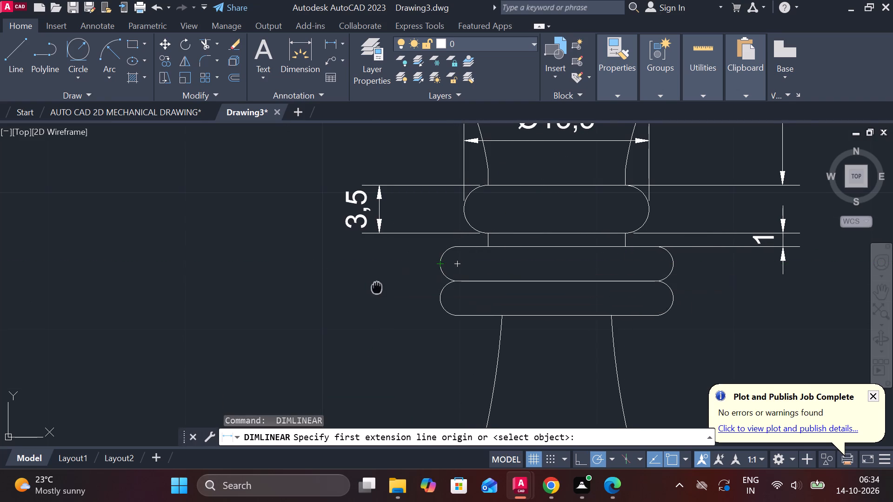
middle_drag(376, 287, 373, 260)
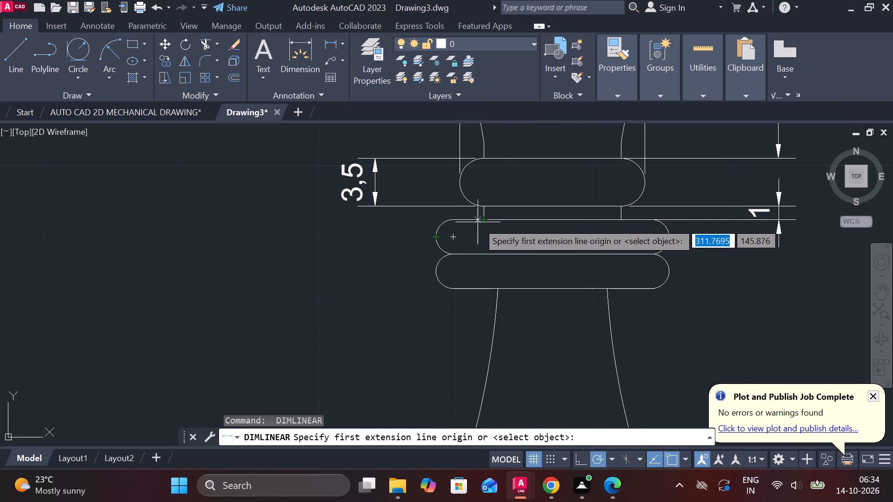
click(458, 222)
click(452, 248)
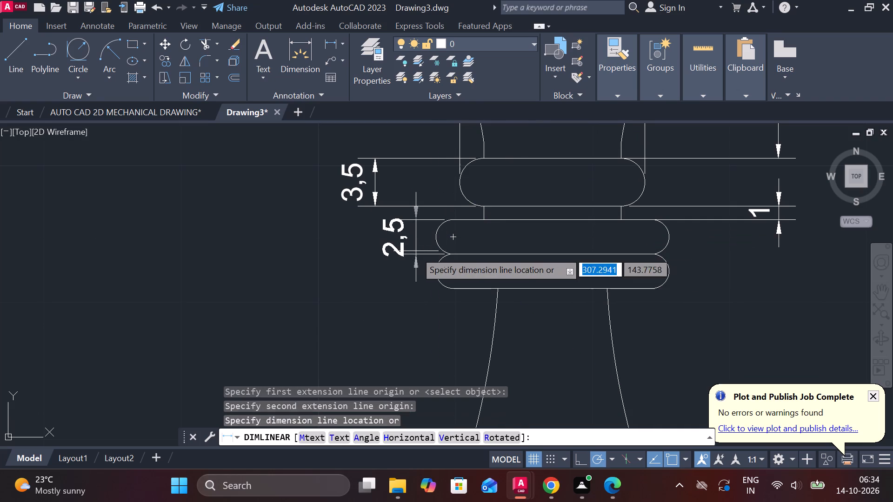
click(375, 247)
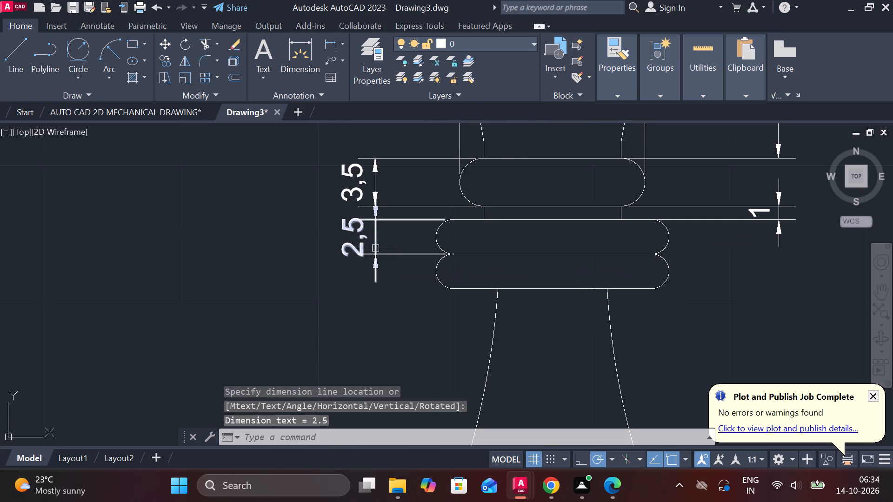
Add a vertical linear dimension for the height of the double collar's lower ring, placed just right of the piece.
scroll(381, 260, down, 1)
scroll(388, 276, up, 1)
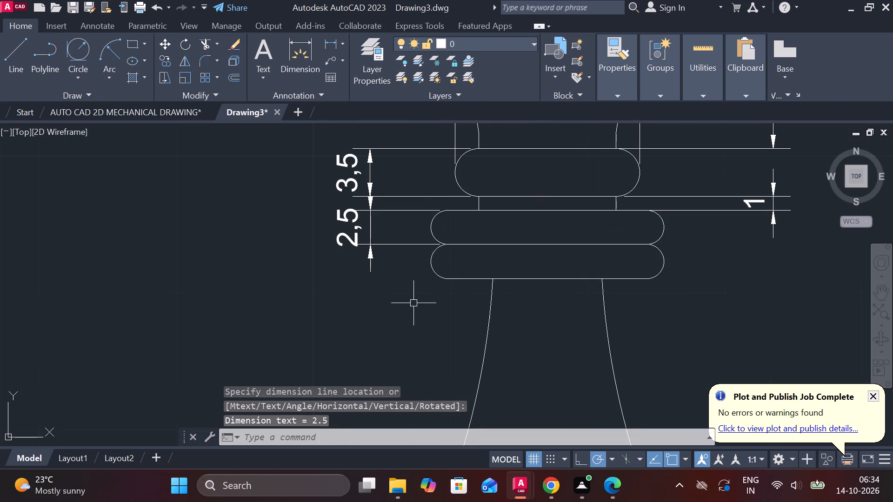
key(space)
click(639, 244)
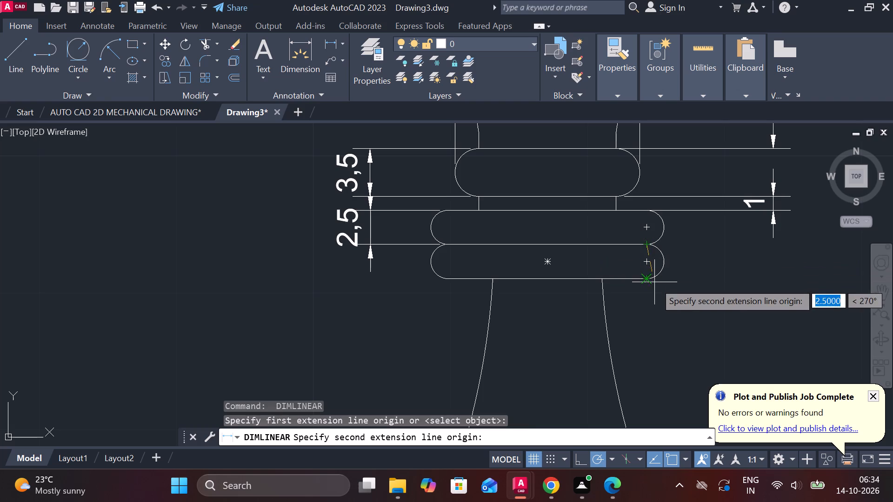
click(648, 282)
click(718, 282)
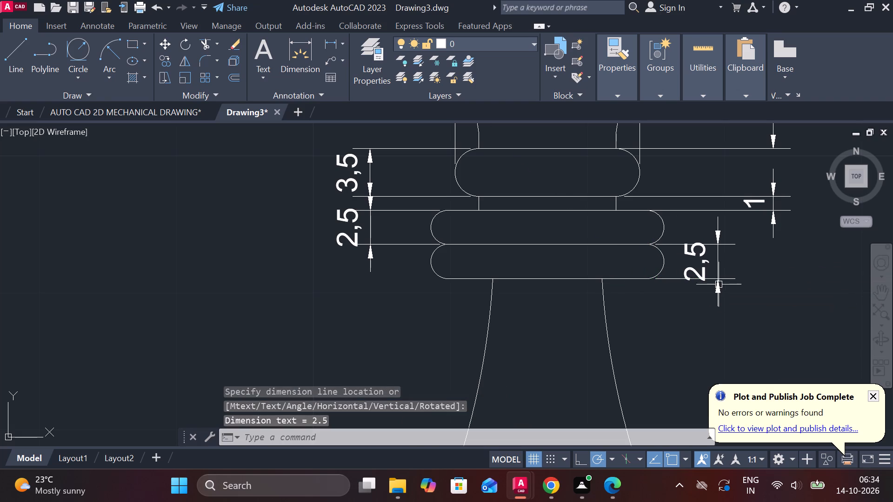
Add a vertical linear dimension for the tapered stem between the double collar and the base body, placed left below the collar height dimensions.
scroll(522, 298, down, 1)
middle_drag(508, 303, 476, 236)
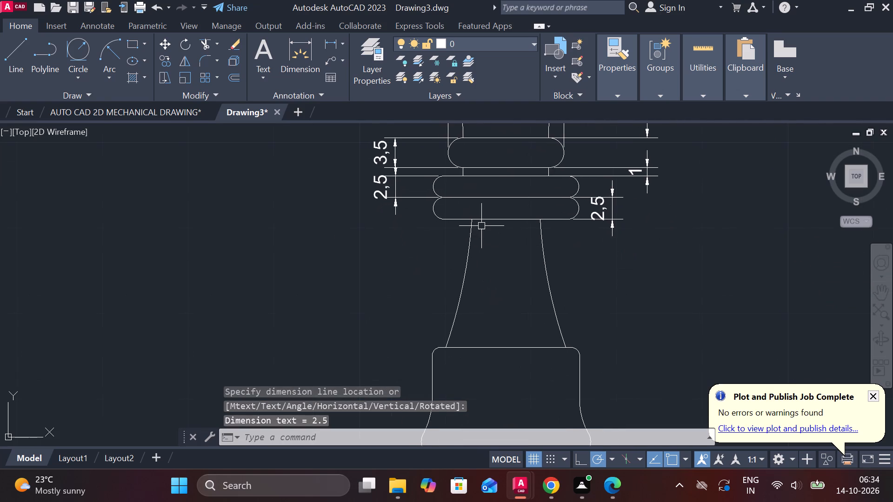
key(space)
click(509, 219)
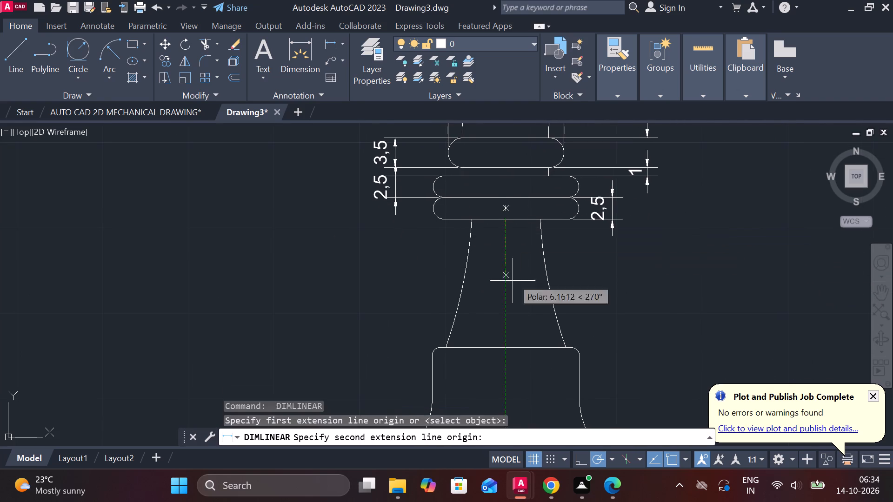
click(513, 346)
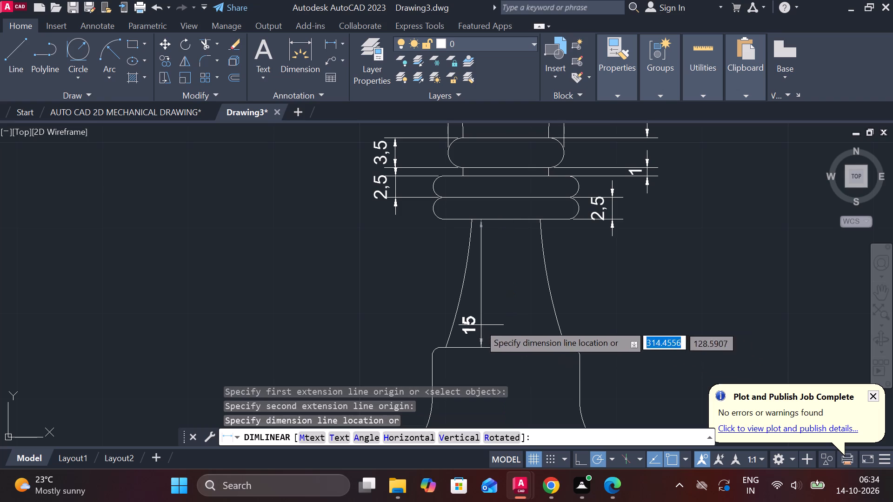
click(395, 277)
Add a horizontal linear dimension across the full width of the double collar's lower ring, with its dimension line below the collar.
scroll(398, 288, down, 2)
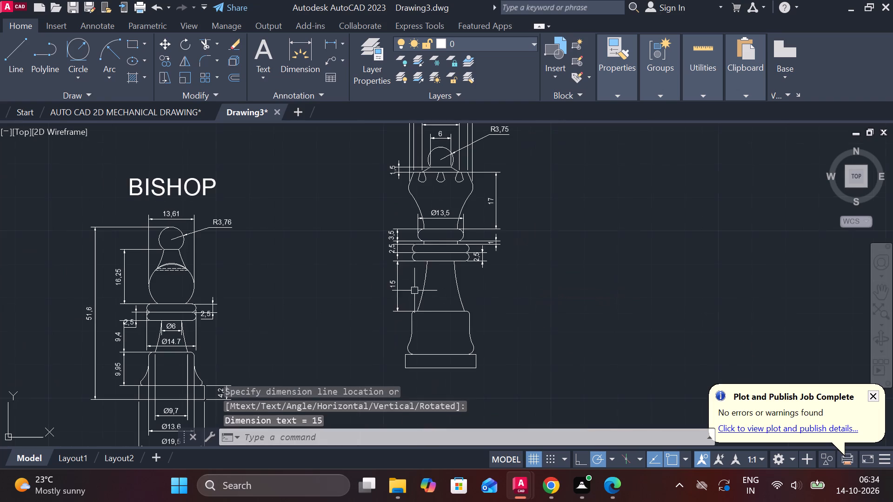
middle_drag(411, 314, 450, 280)
scroll(493, 277, up, 1)
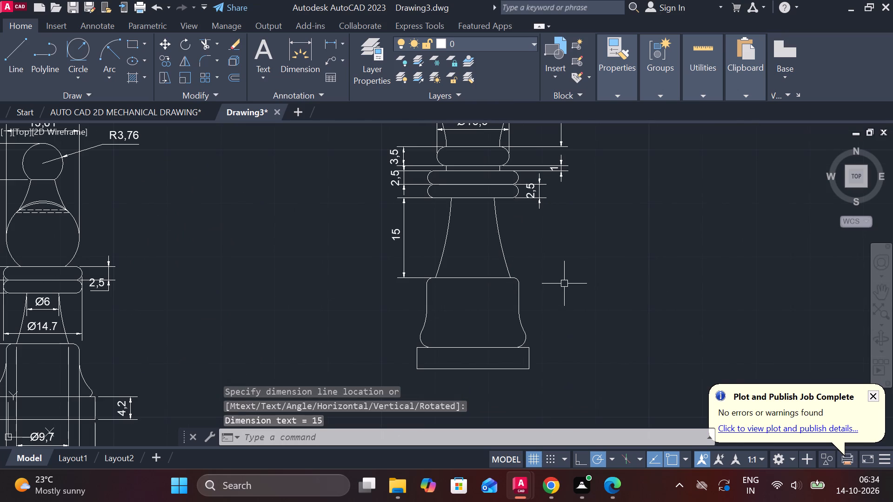
key(space)
middle_drag(481, 221, 481, 258)
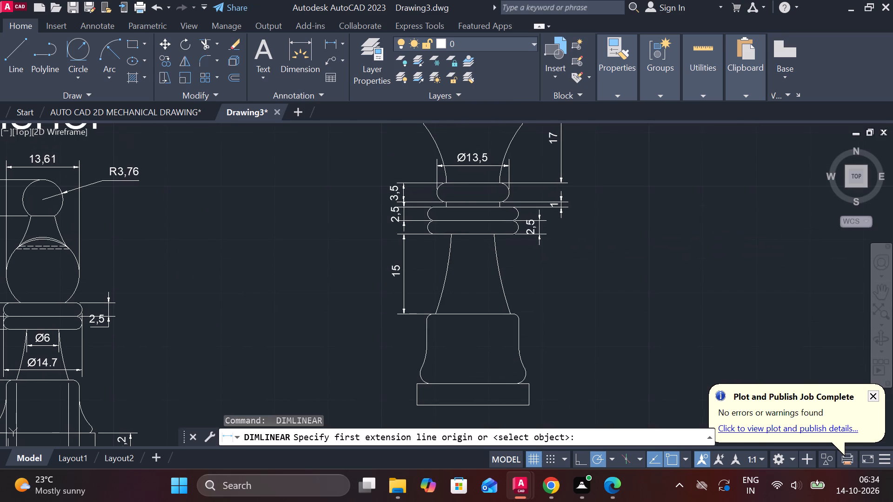
scroll(433, 223, up, 2)
click(417, 234)
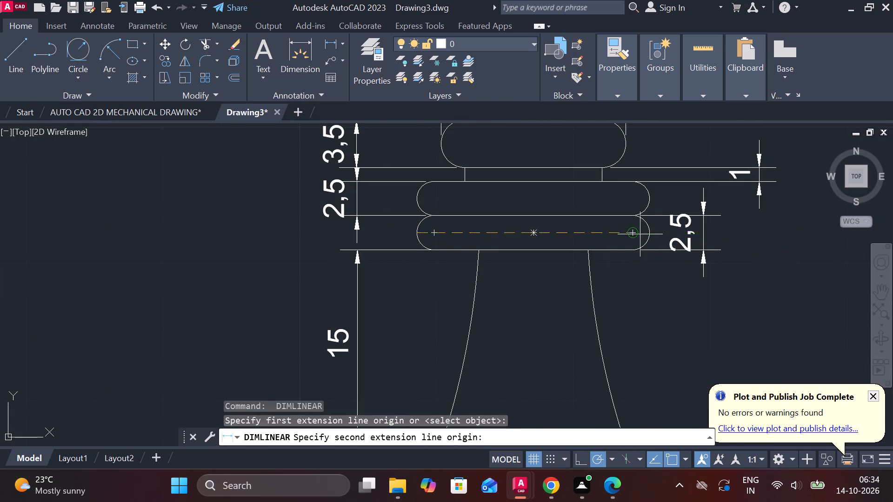
click(654, 231)
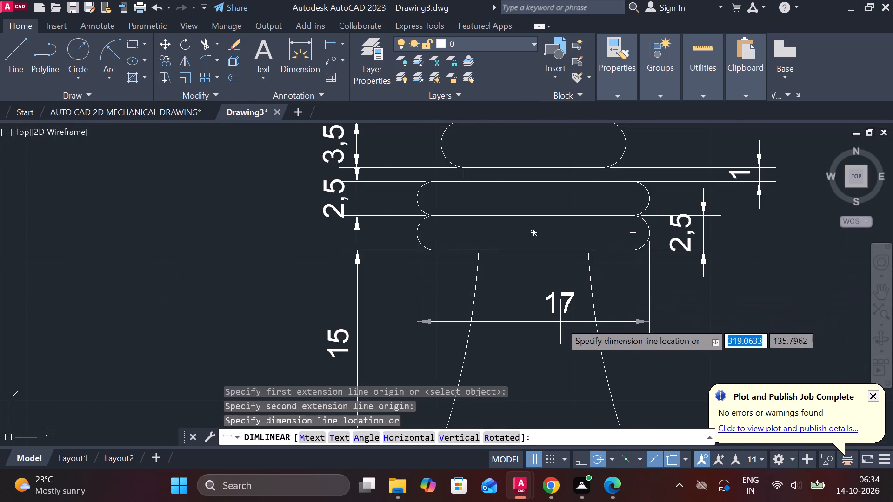
middle_drag(560, 322, 566, 288)
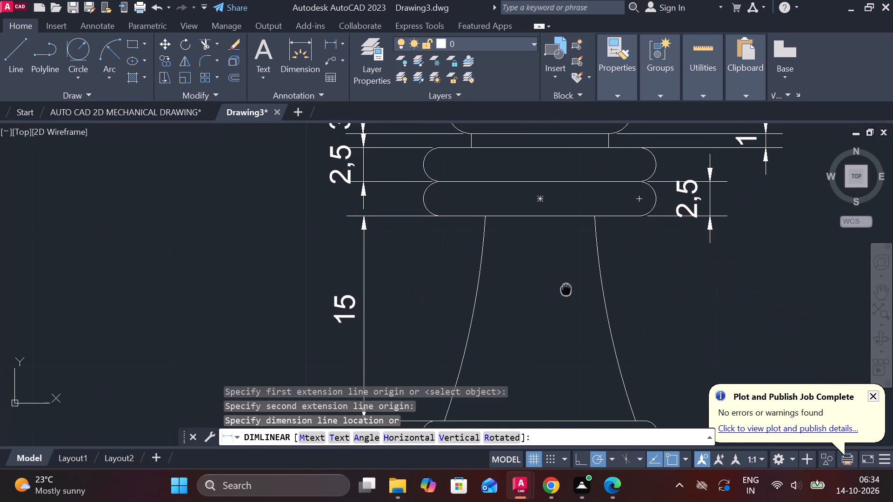
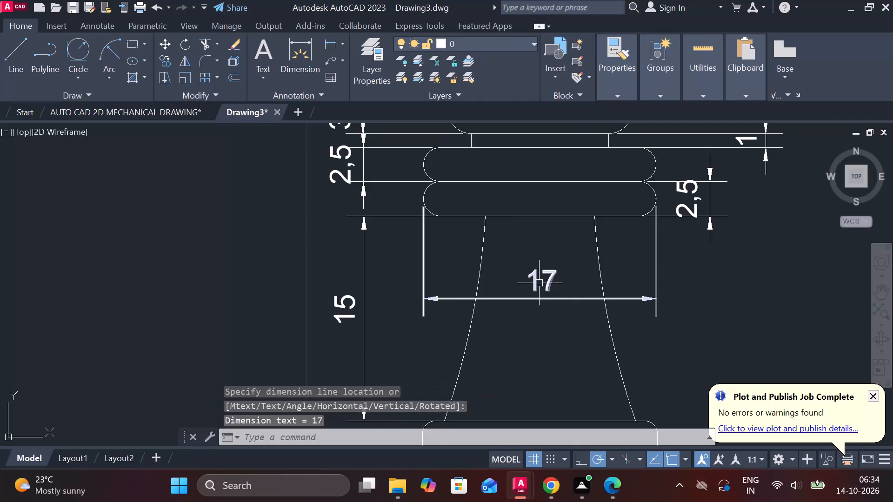
Add a diameter symbol before the text of the 17 dimension across the double collar.
double_click(539, 283)
click(598, 63)
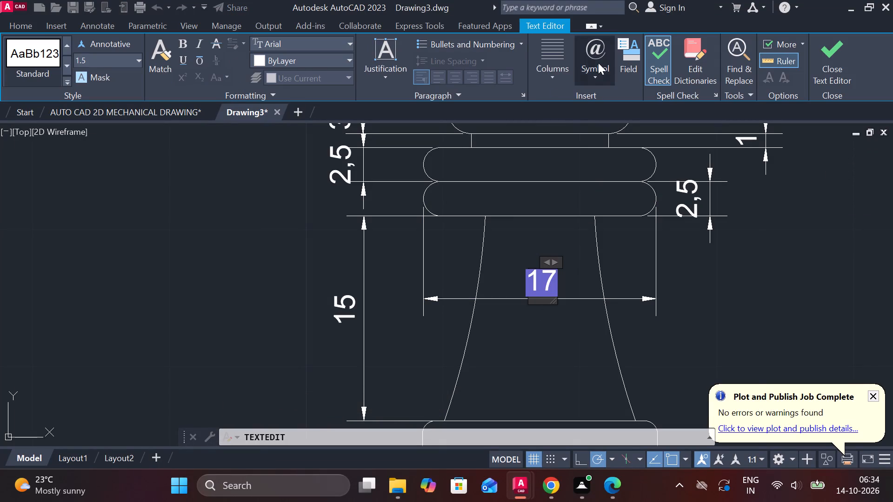
click(619, 132)
click(819, 54)
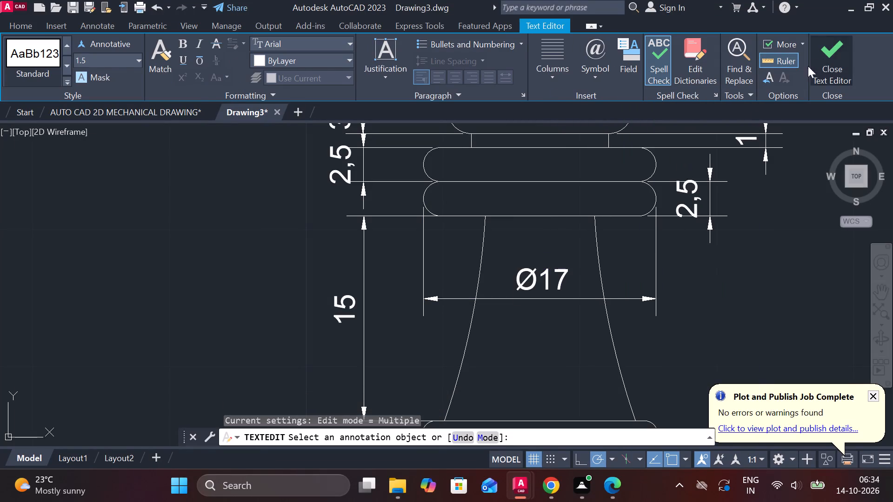
Add a horizontal linear dimension across the narrow top of the tapered neck, placing it below the neck inside the body.
scroll(581, 198, down, 2)
middle_click(411, 184)
scroll(410, 185, up, 1)
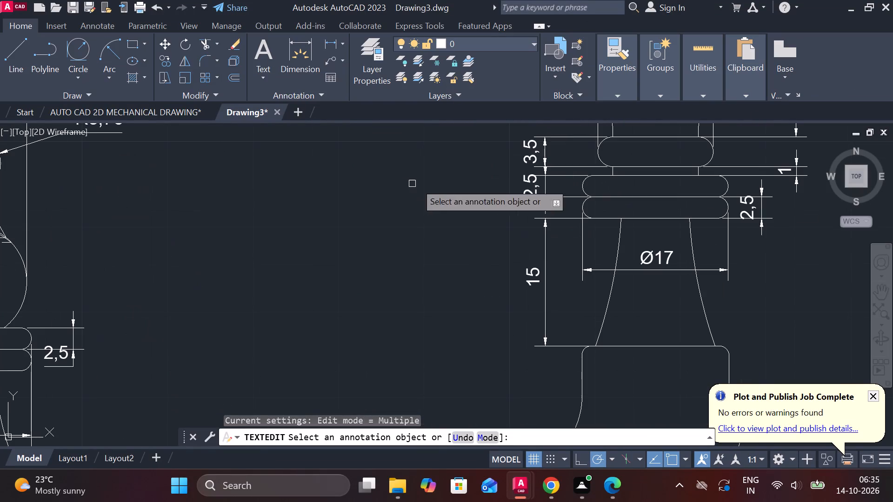
click(337, 41)
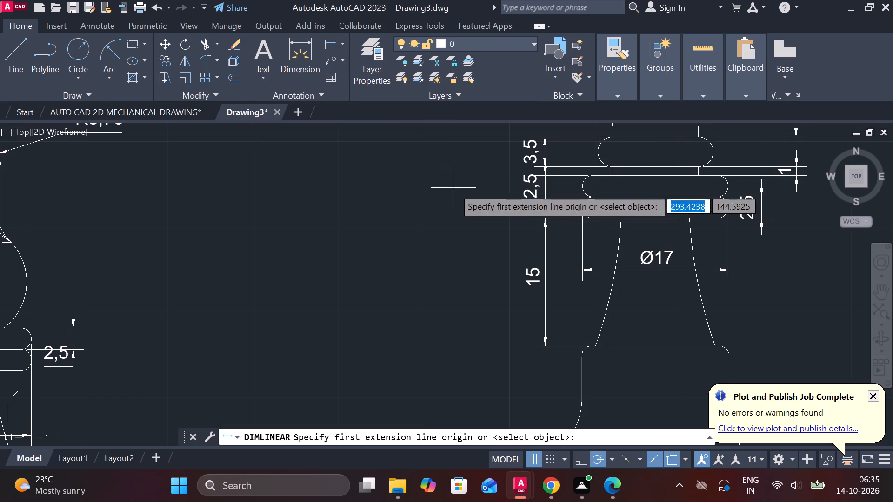
middle_drag(453, 188, 412, 174)
scroll(412, 236, down, 1)
middle_drag(411, 236, 367, 190)
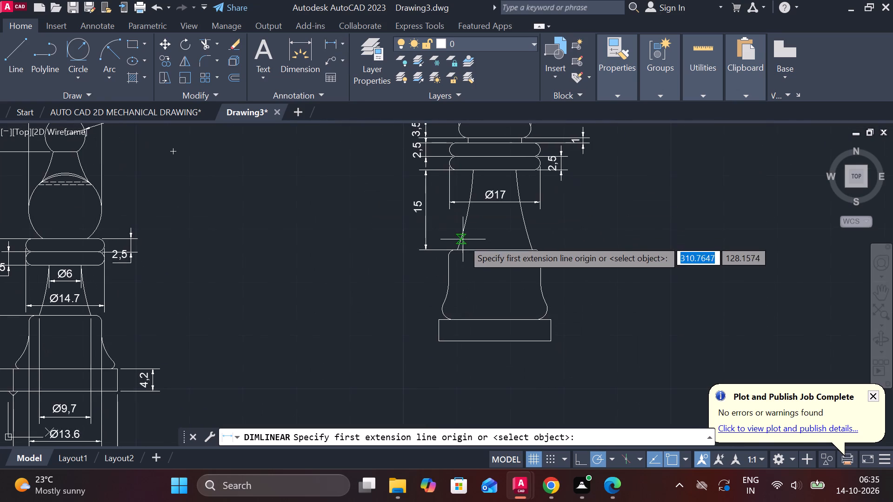
scroll(463, 239, up, 1)
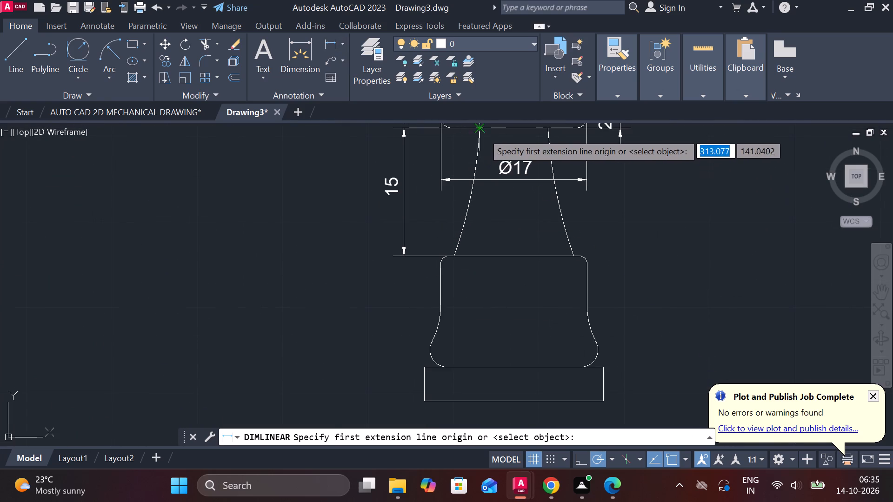
click(482, 132)
click(547, 132)
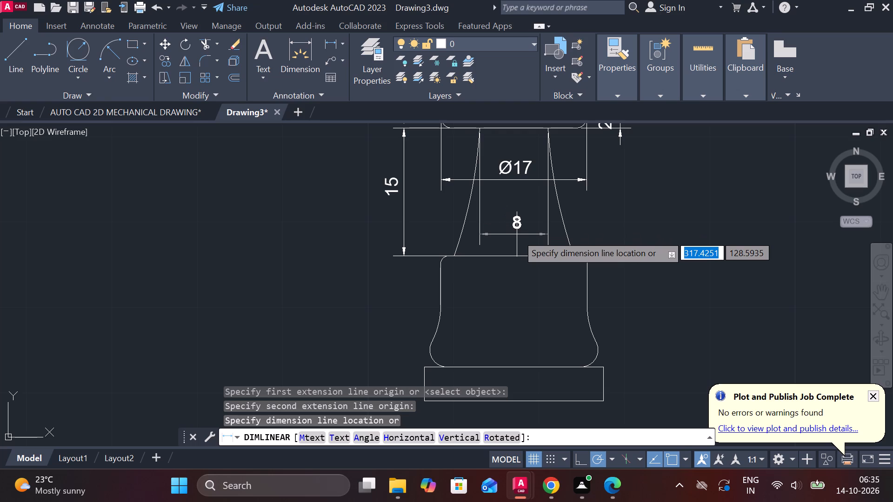
click(516, 284)
Add a diameter symbol before the text of the neck-top width dimension.
double_click(516, 277)
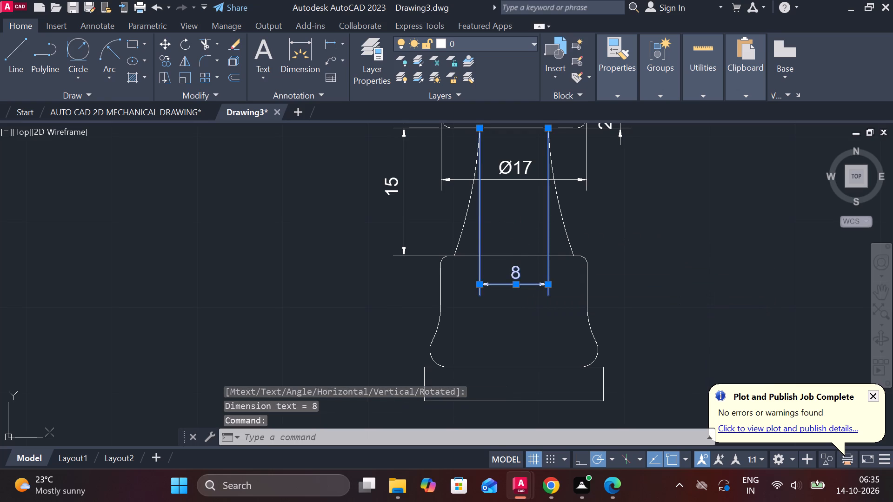
click(600, 70)
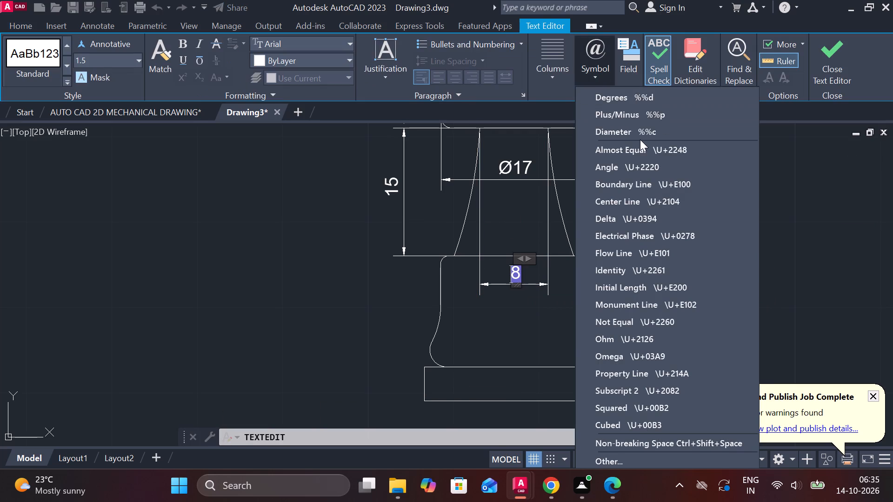
click(635, 139)
click(820, 80)
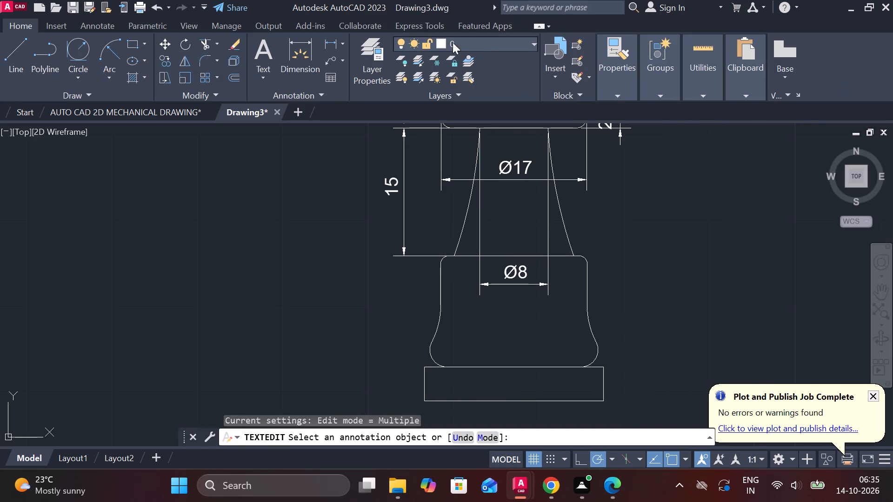
Add a horizontal linear dimension across the wide bottom of the tapered neck, placing it below the base.
click(331, 46)
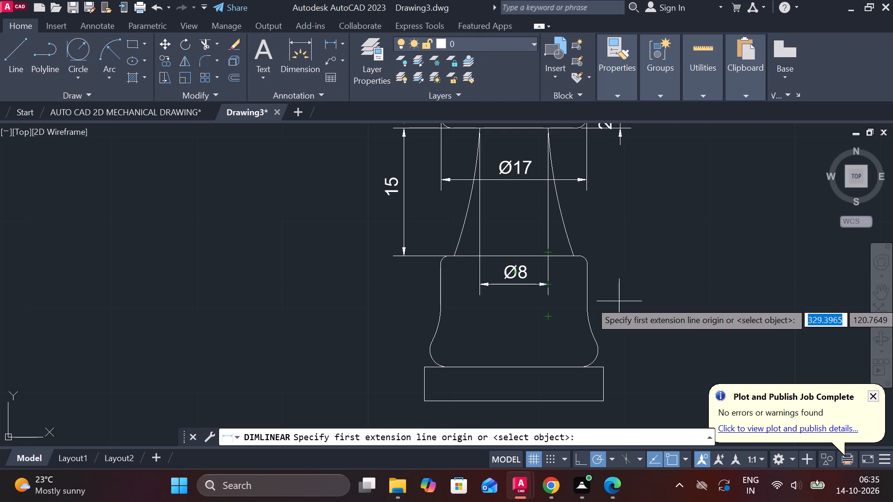
middle_drag(619, 301, 616, 242)
middle_drag(622, 270, 617, 188)
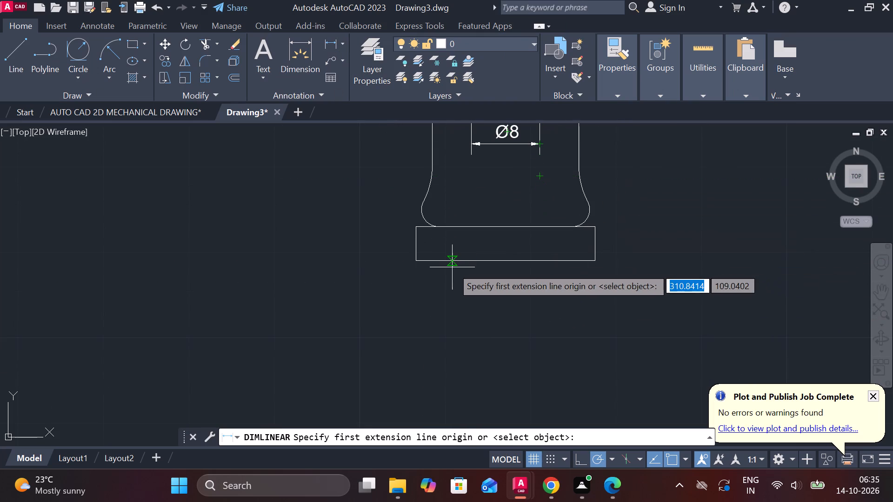
middle_drag(453, 180, 456, 255)
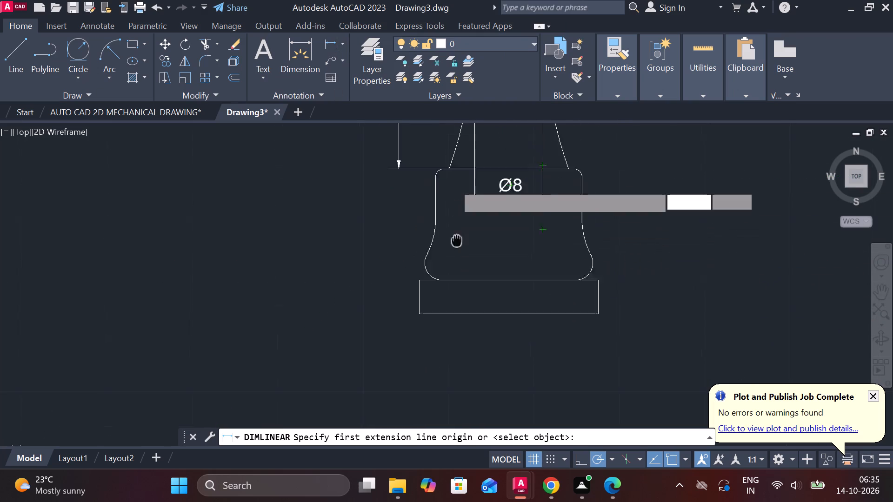
middle_drag(456, 255, 456, 266)
click(446, 204)
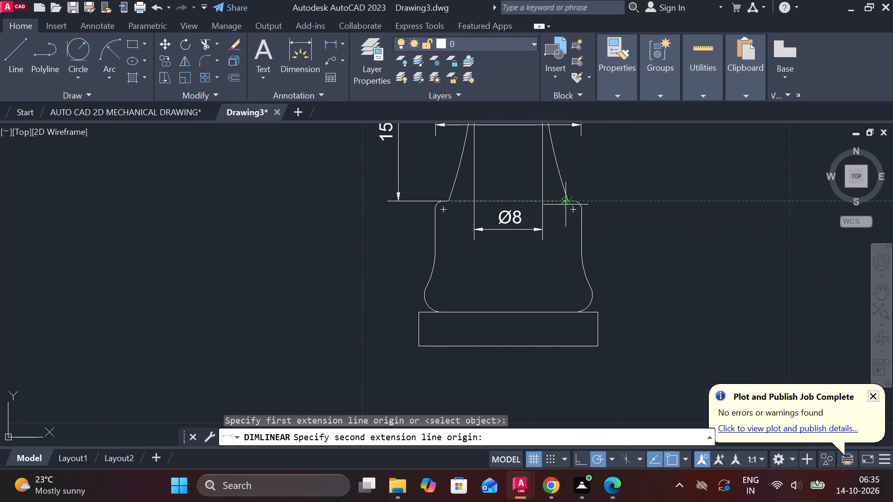
click(566, 205)
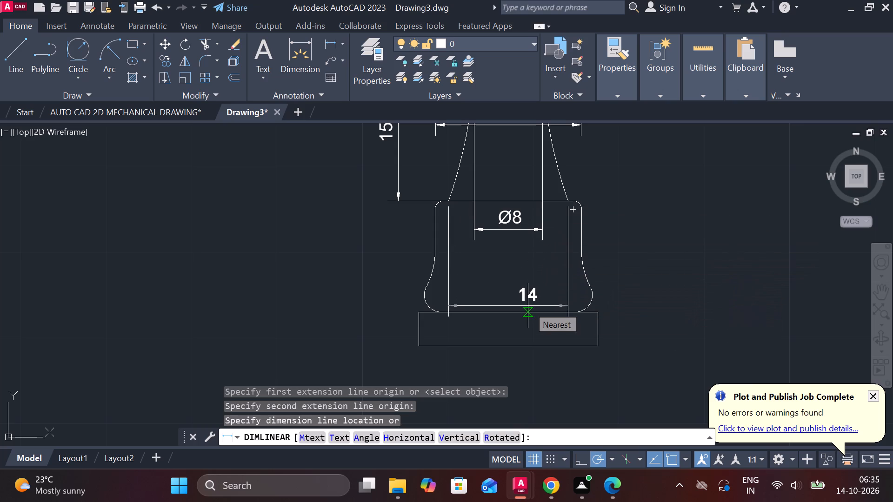
click(508, 382)
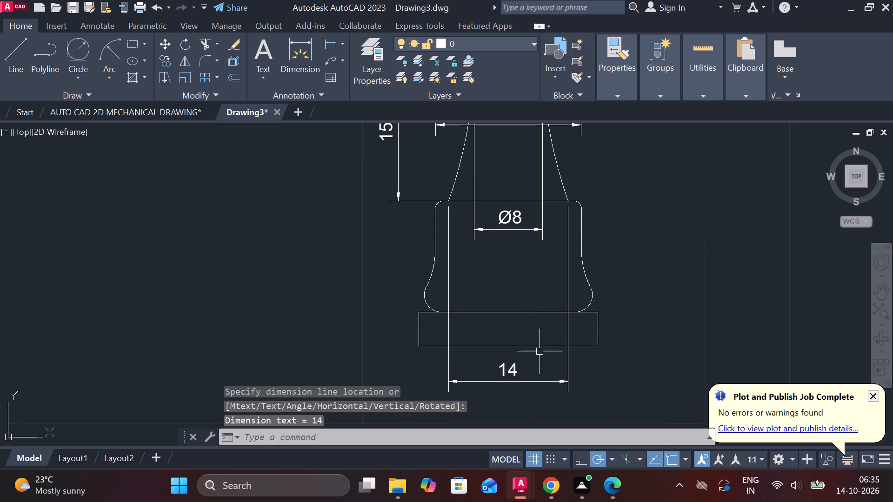
Add a diameter symbol before the text of the neck-bottom width dimension.
middle_drag(544, 349, 566, 307)
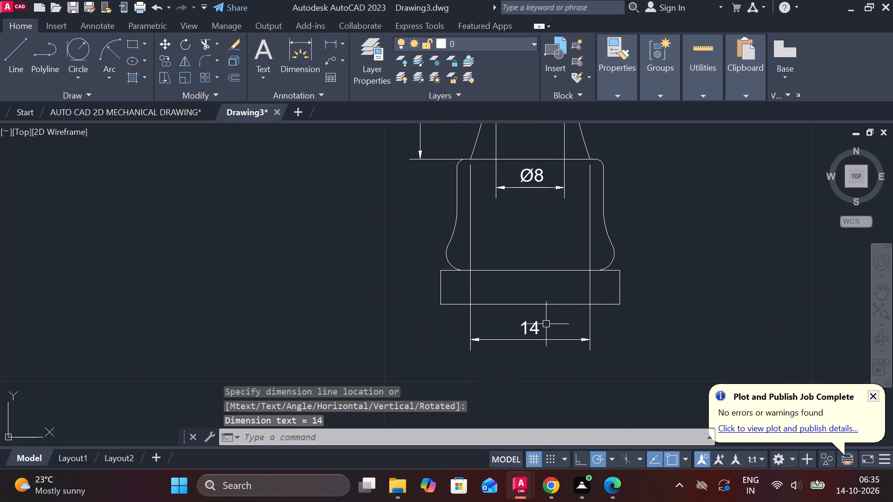
double_click(536, 325)
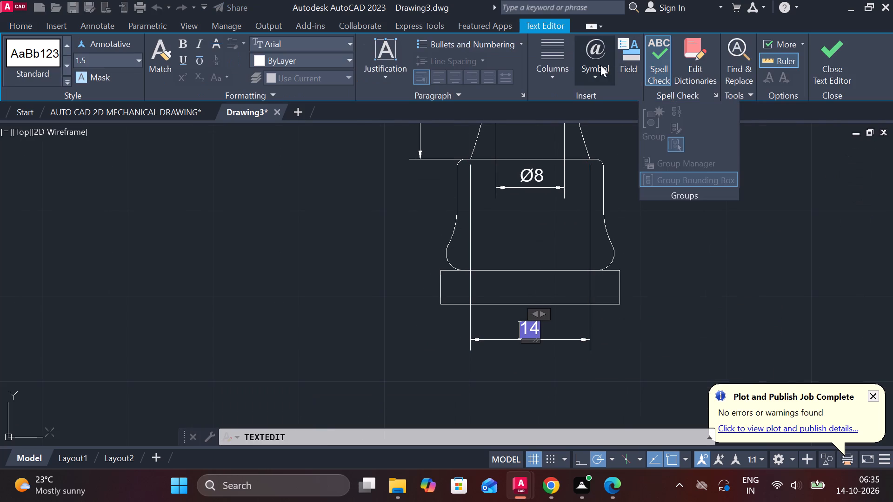
click(594, 60)
click(622, 129)
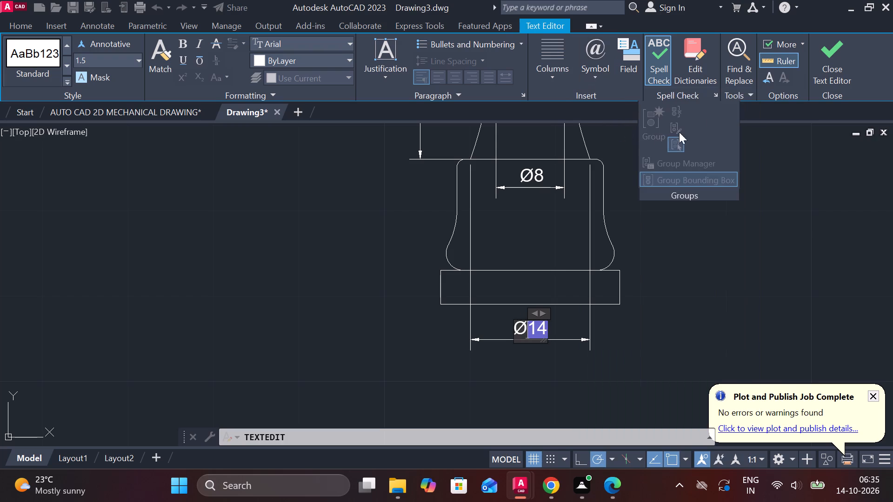
click(812, 59)
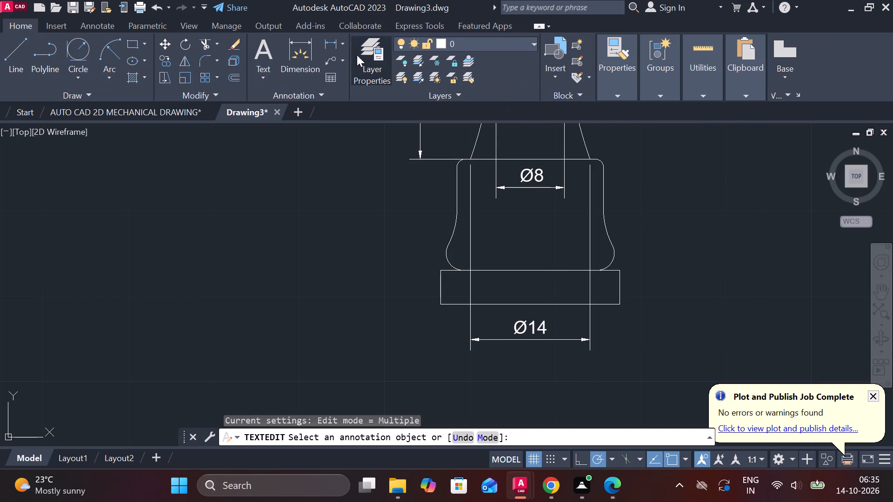
Add a horizontal linear dimension across the straight sides of the lower body, placing it beneath the Ø14 dimension.
click(329, 42)
middle_drag(410, 309, 387, 281)
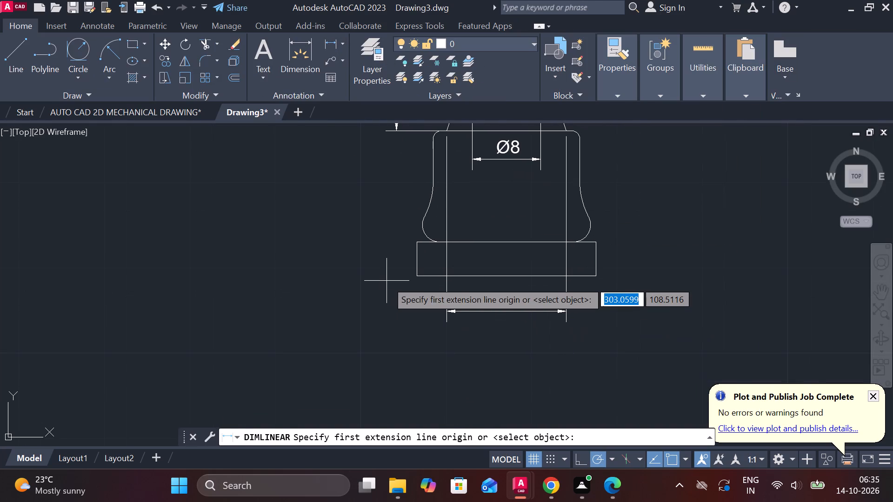
scroll(393, 277, down, 1)
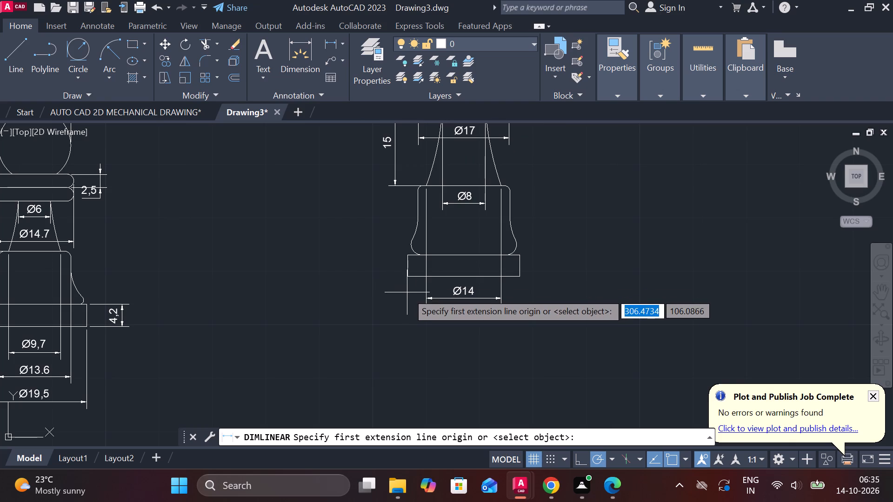
click(421, 206)
click(506, 205)
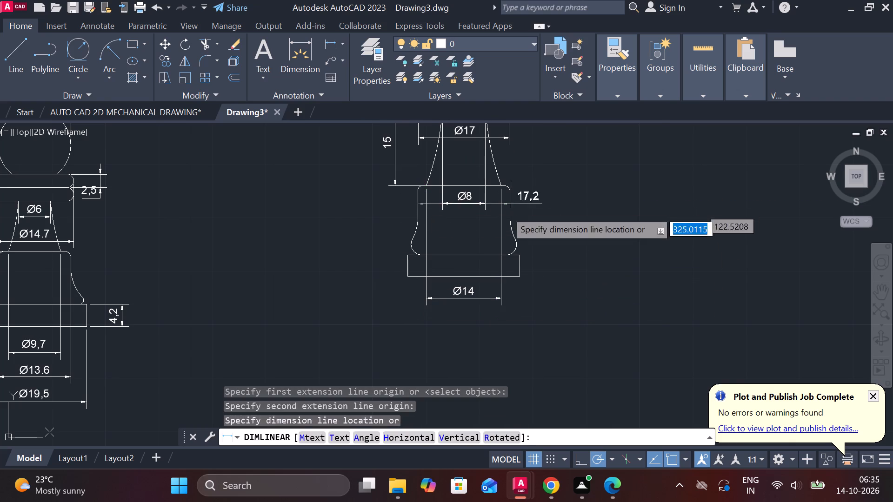
click(463, 324)
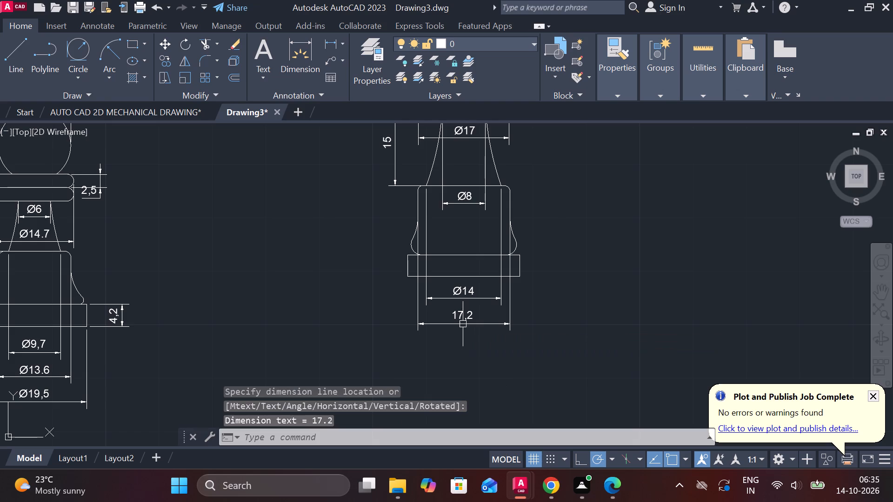
Add a horizontal linear dimension across the full width of the base rectangle, placing it beneath the body width dimension.
key(space)
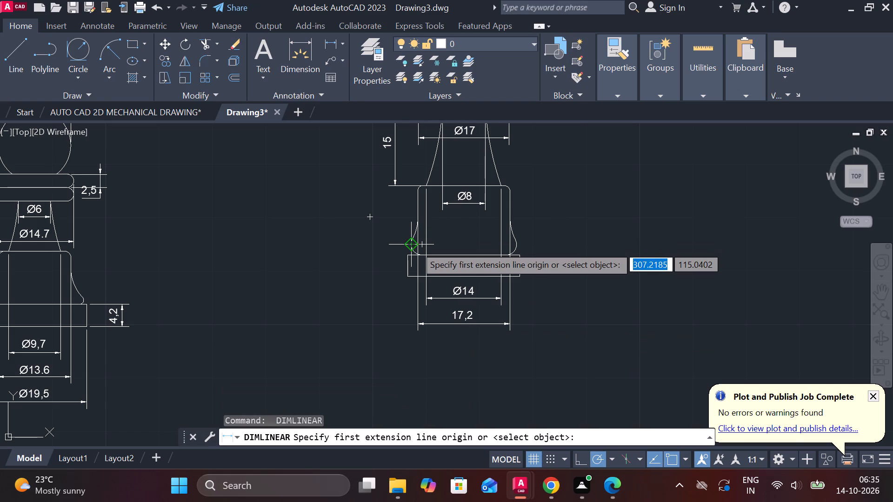
click(409, 276)
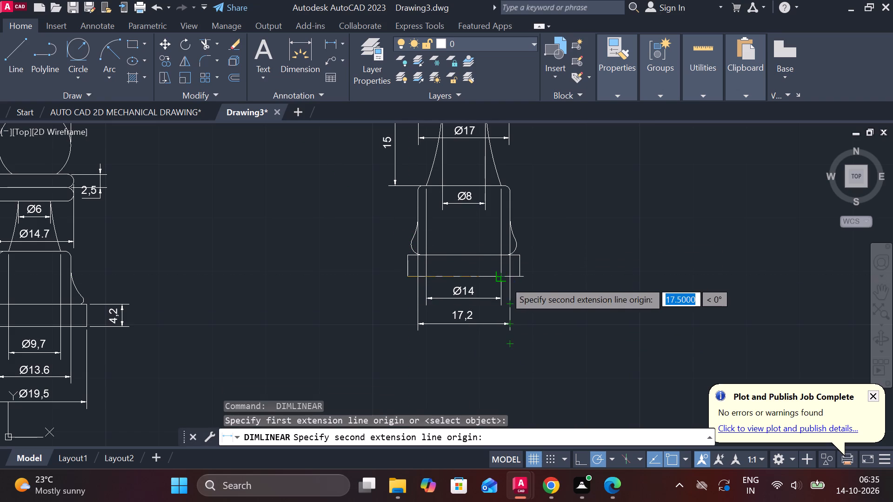
click(521, 281)
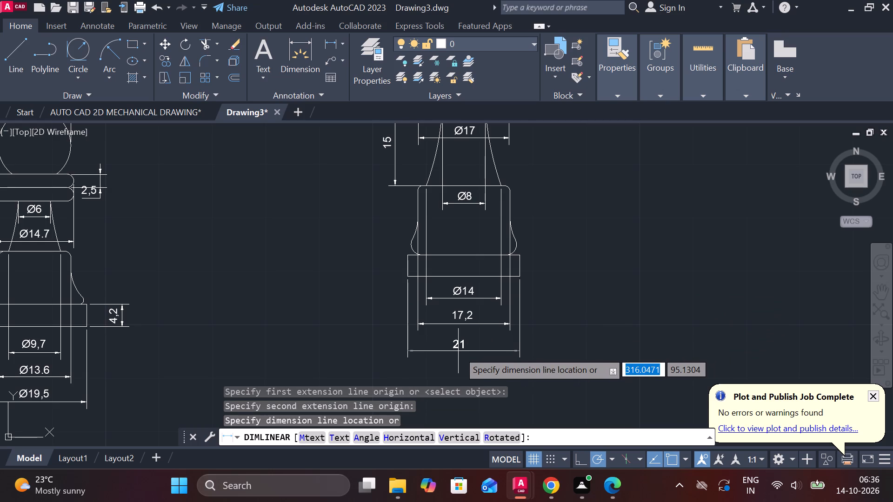
click(461, 349)
Add a diameter symbol before the texts of the body width and base width dimensions.
scroll(477, 329, up, 1)
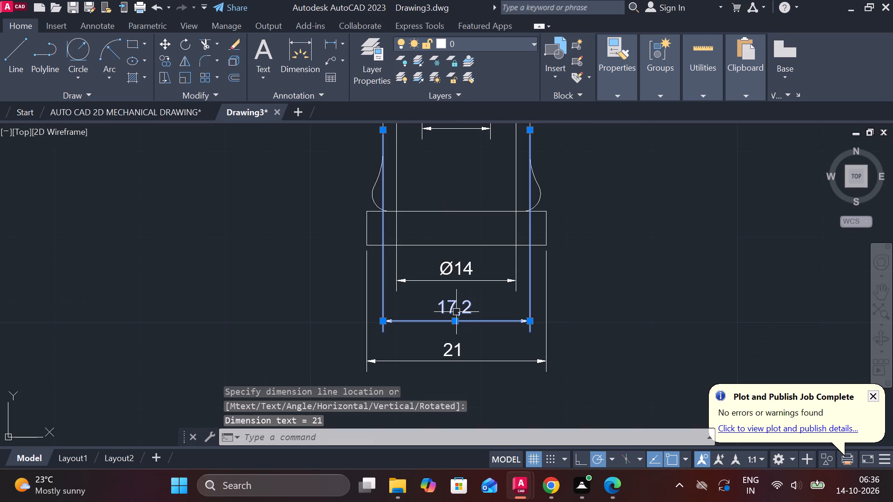
double_click(456, 312)
click(593, 66)
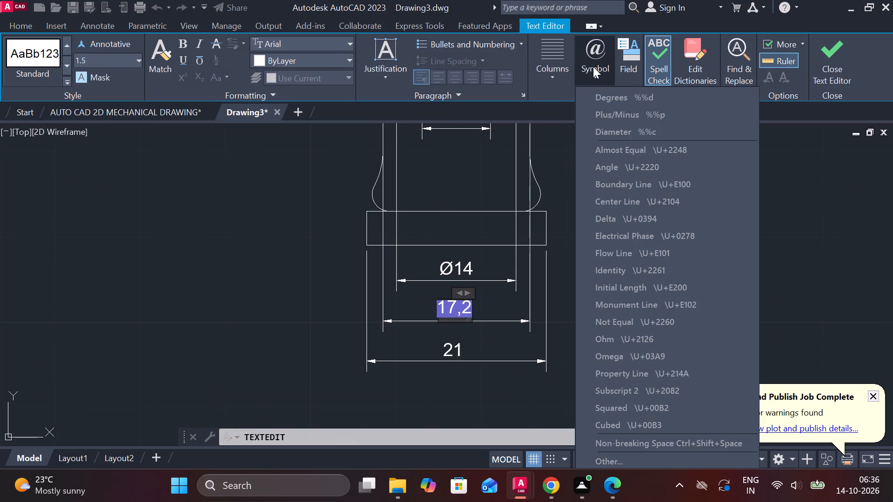
click(627, 128)
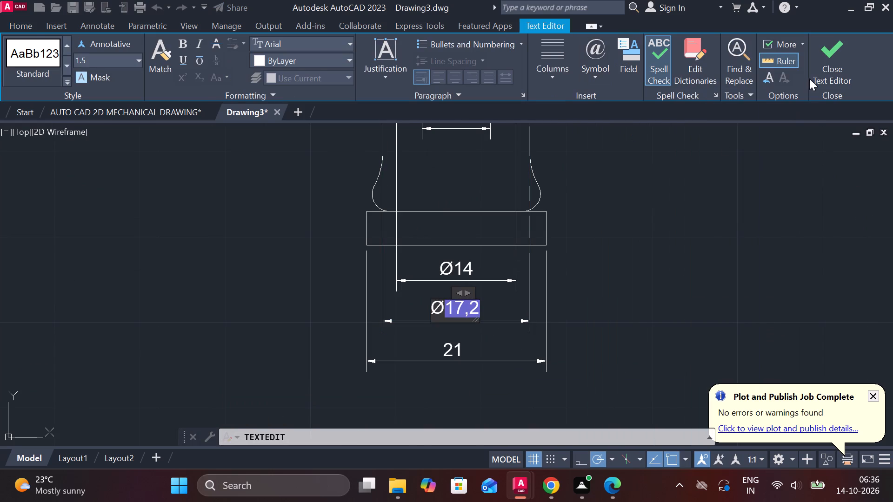
click(818, 73)
double_click(450, 347)
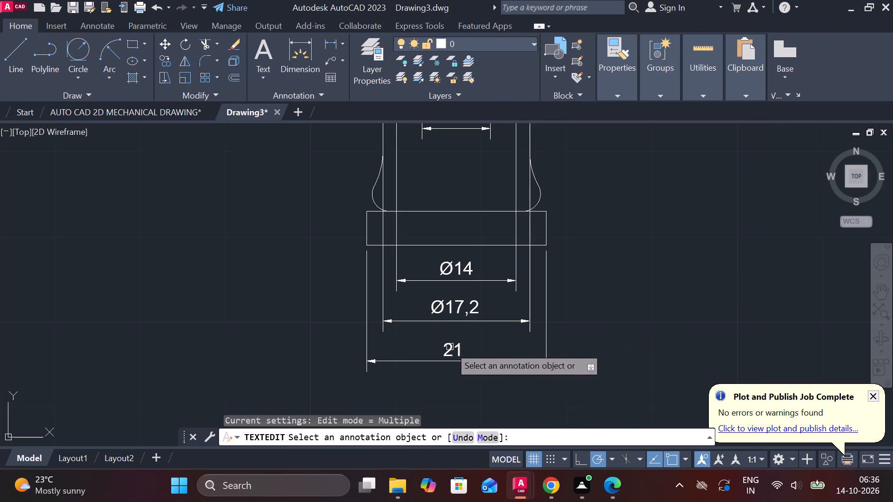
click(597, 66)
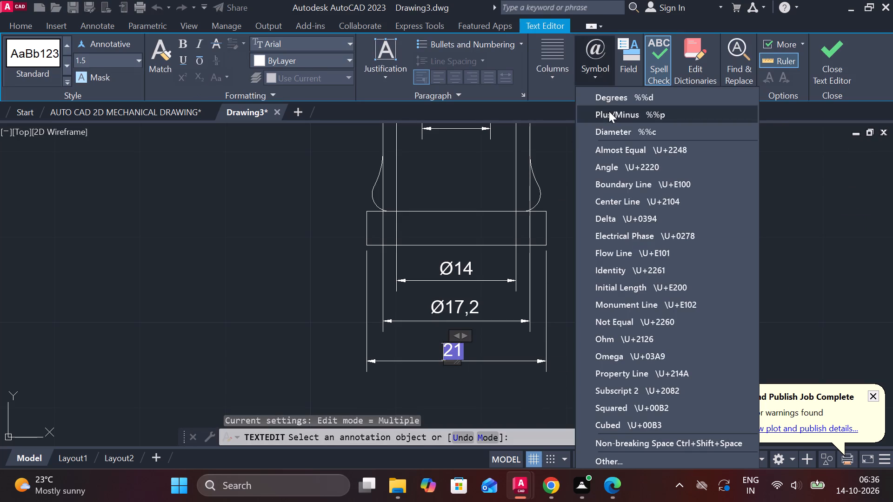
click(616, 136)
click(829, 52)
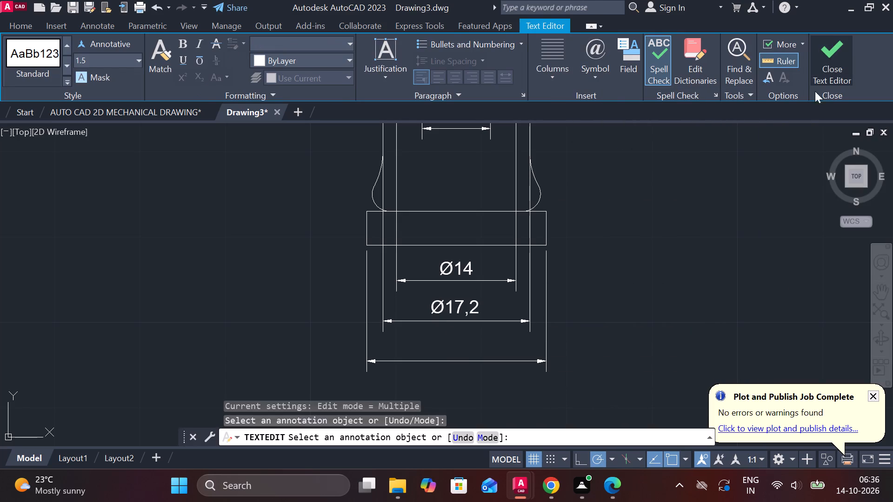
Add a vertical linear dimension for the piece's overall height, from the top of the ball to the base bottom, outside the existing left-hand dimensions.
scroll(628, 229, down, 2)
middle_drag(620, 225, 620, 287)
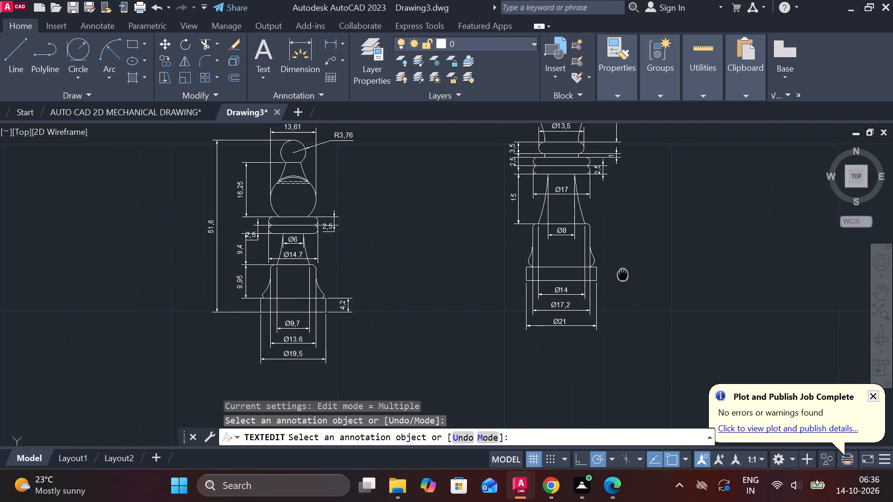
middle_drag(620, 287, 619, 299)
click(333, 37)
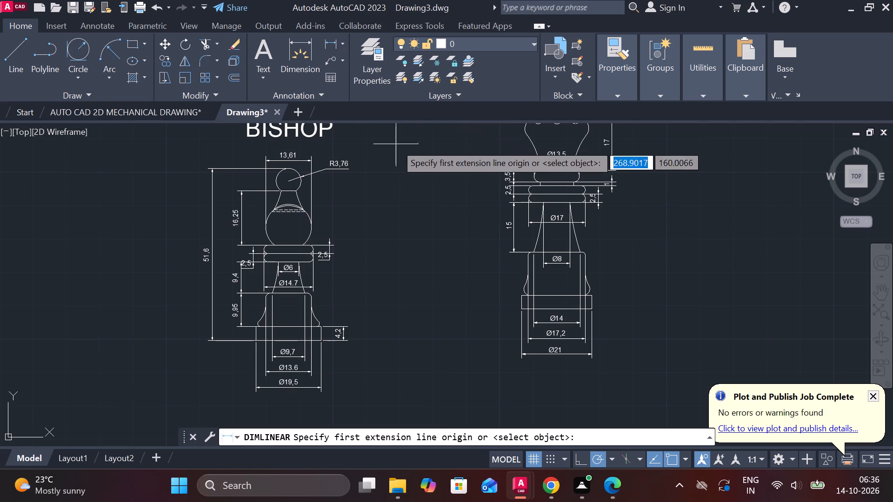
middle_drag(392, 181, 364, 213)
middle_drag(461, 171, 447, 205)
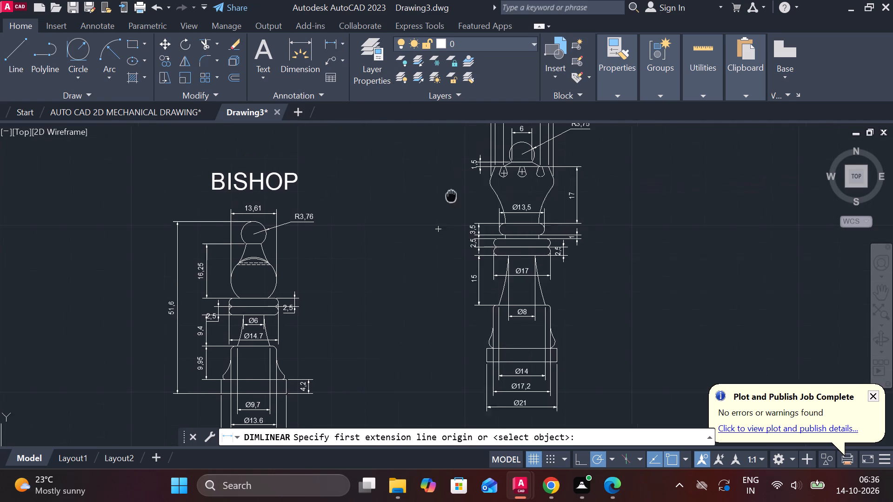
middle_drag(447, 205, 442, 216)
scroll(513, 166, up, 1)
click(508, 166)
scroll(488, 194, down, 1)
scroll(484, 283, down, 1)
middle_drag(484, 277, 479, 219)
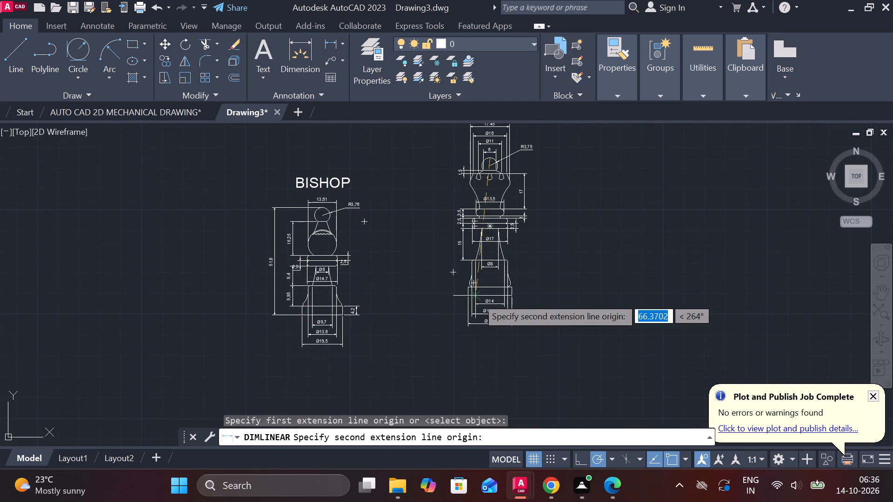
scroll(477, 297, up, 2)
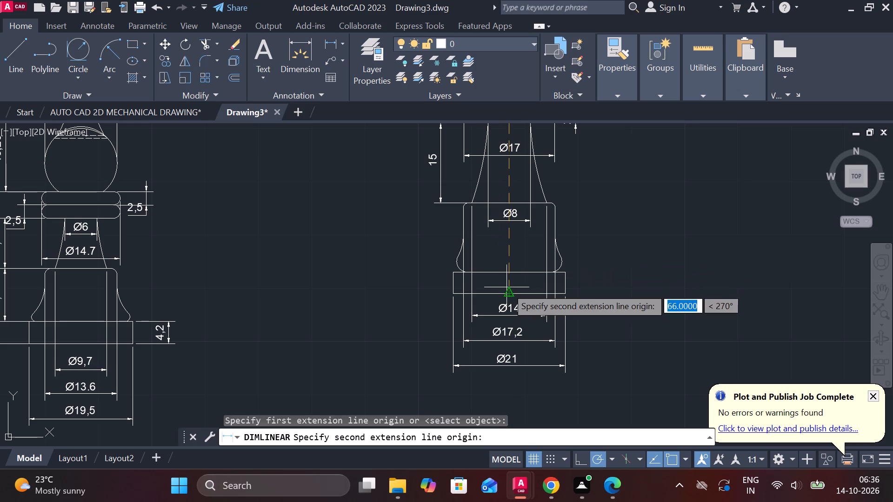
click(506, 287)
scroll(408, 251, down, 1)
middle_drag(408, 247, 410, 326)
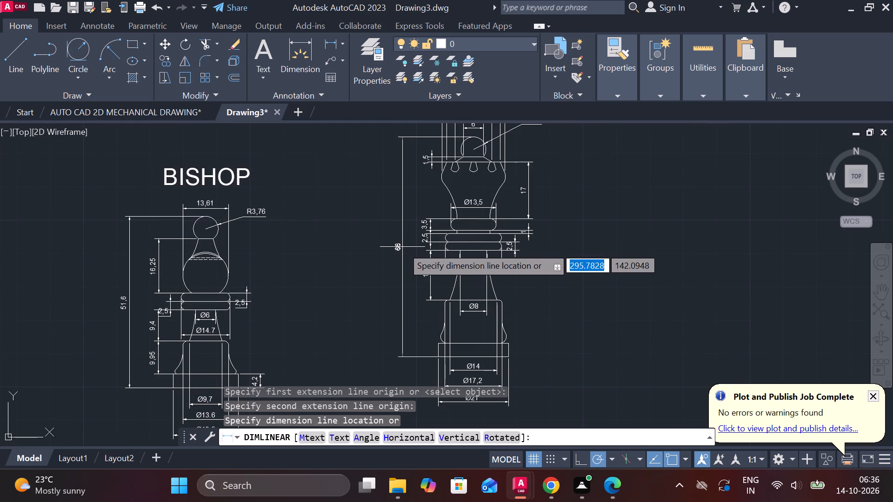
click(402, 247)
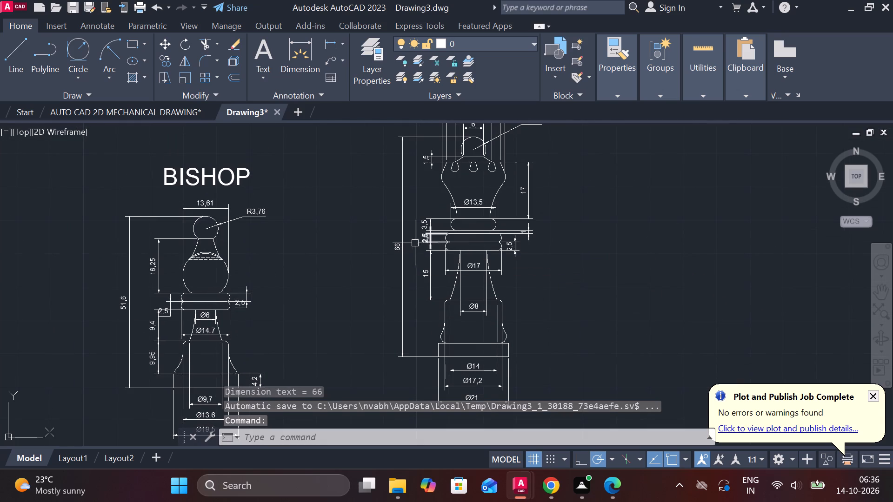
Add a vertical linear dimension for the lower body's height, from its top edge to the base's top, aligned with the 15 dimension.
scroll(406, 252, up, 1)
middle_drag(406, 252, 404, 155)
scroll(437, 222, up, 1)
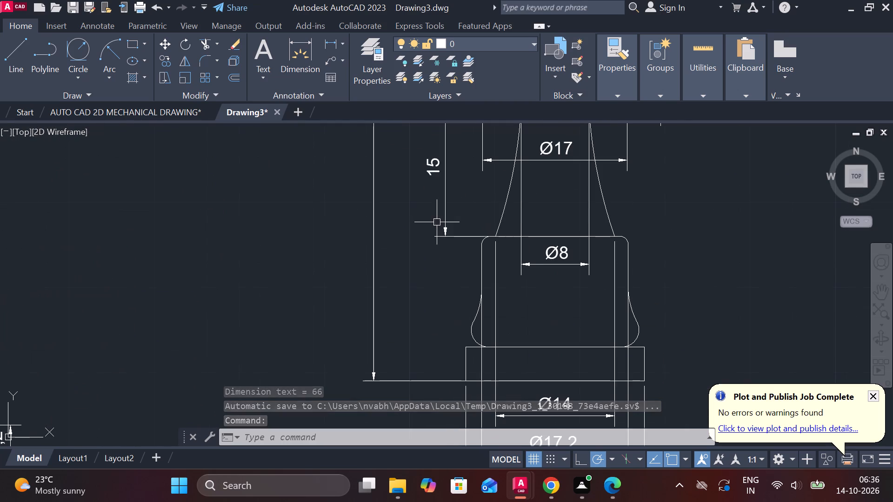
click(329, 43)
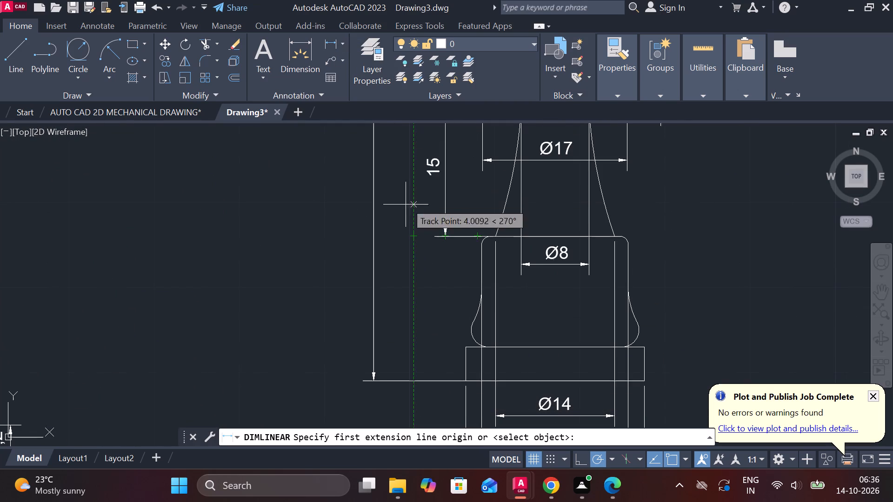
click(501, 236)
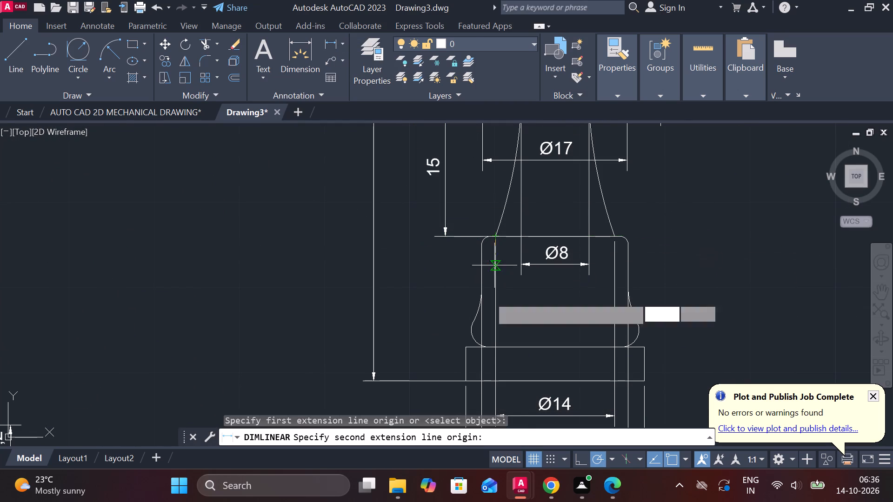
click(503, 348)
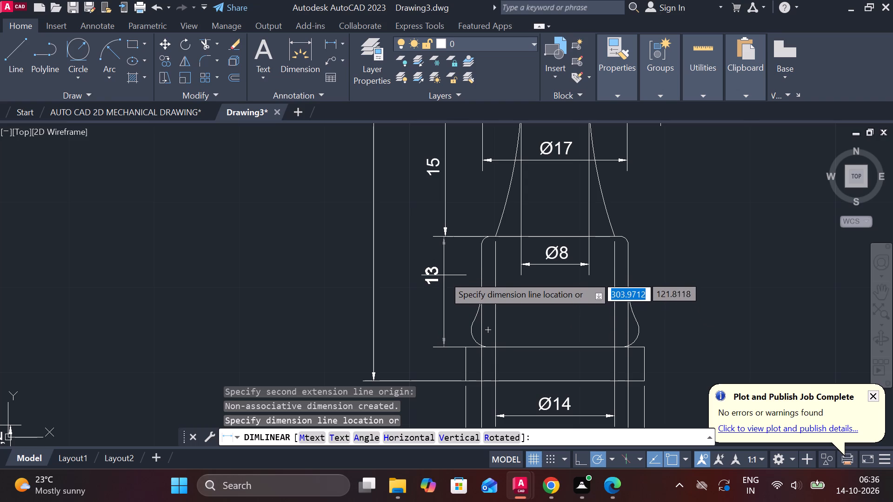
click(445, 283)
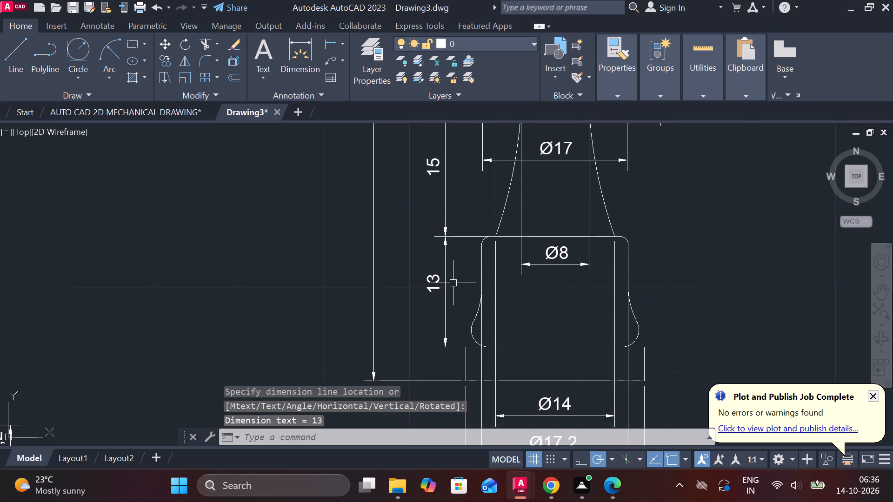
Add a vertical linear dimension for the base rectangle's height, aligned with the lower body's height dimension.
middle_drag(479, 291, 455, 231)
key(space)
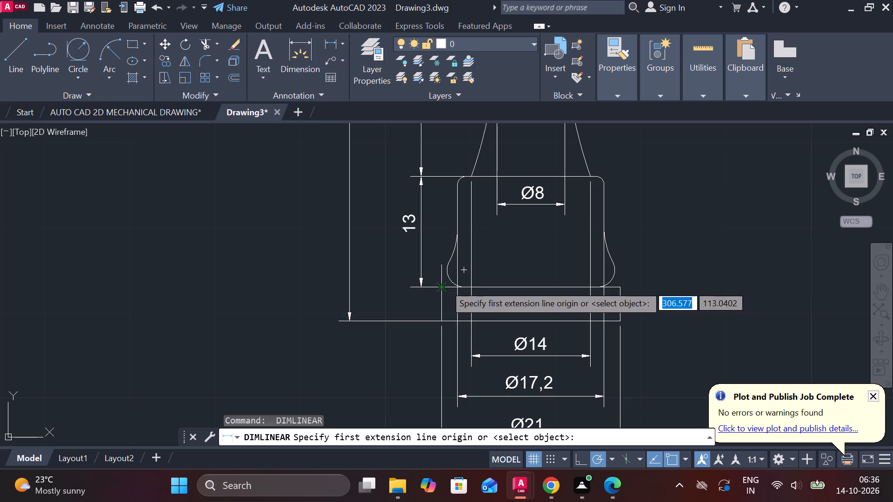
click(445, 284)
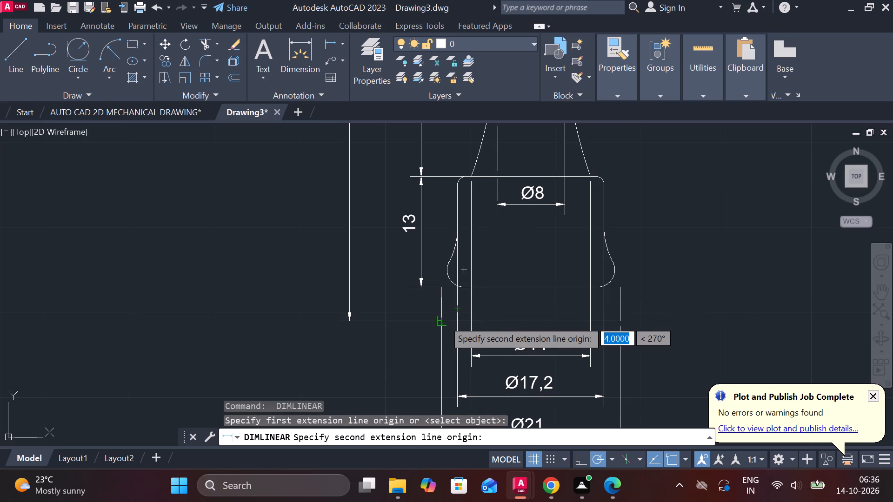
click(443, 320)
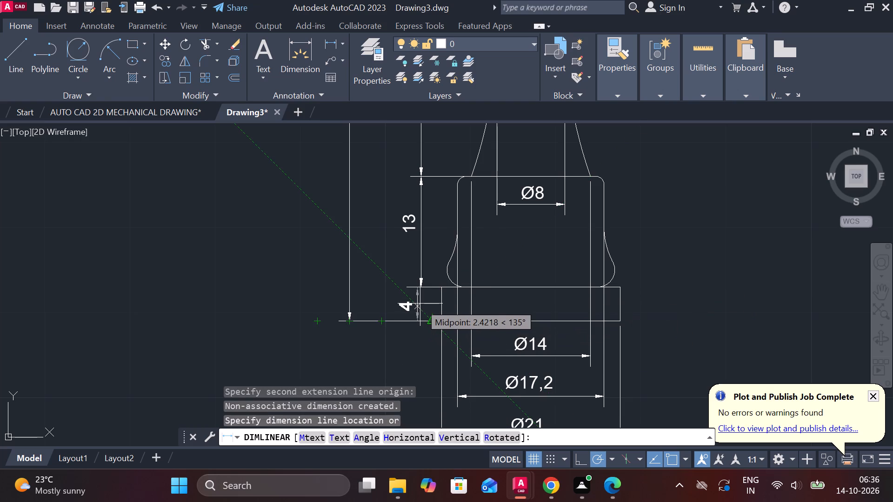
scroll(410, 299, up, 2)
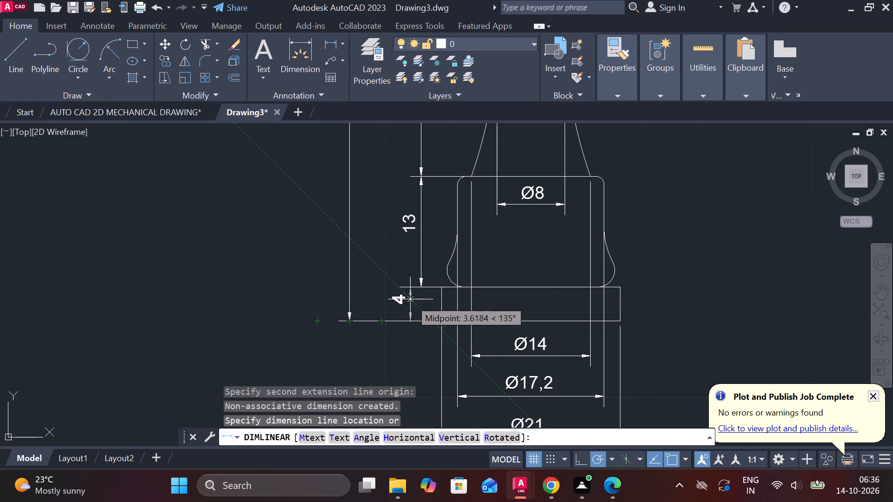
scroll(408, 297, up, 1)
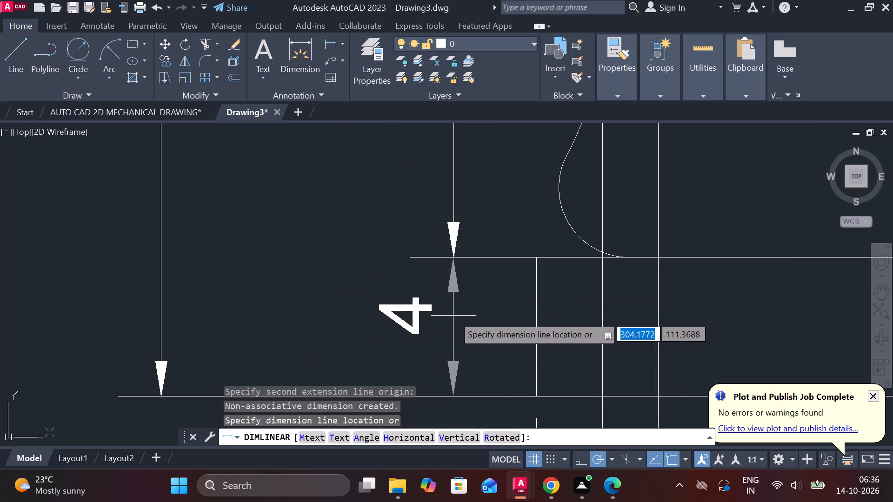
double_click(453, 316)
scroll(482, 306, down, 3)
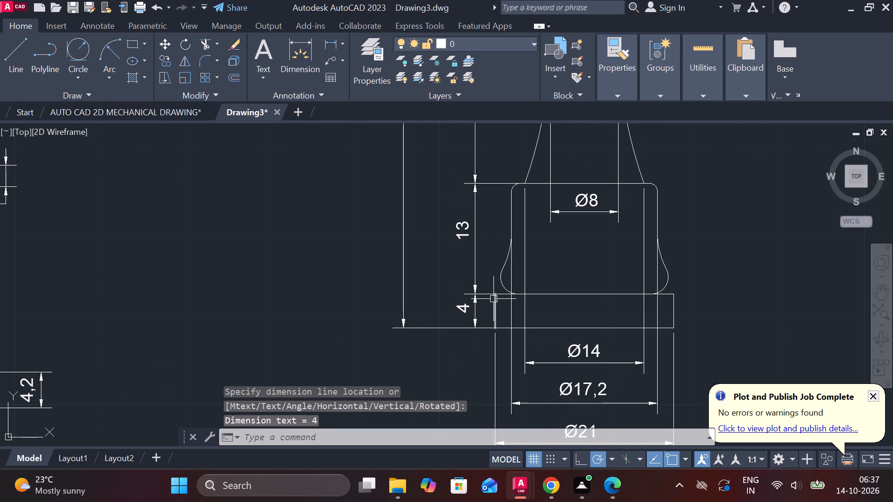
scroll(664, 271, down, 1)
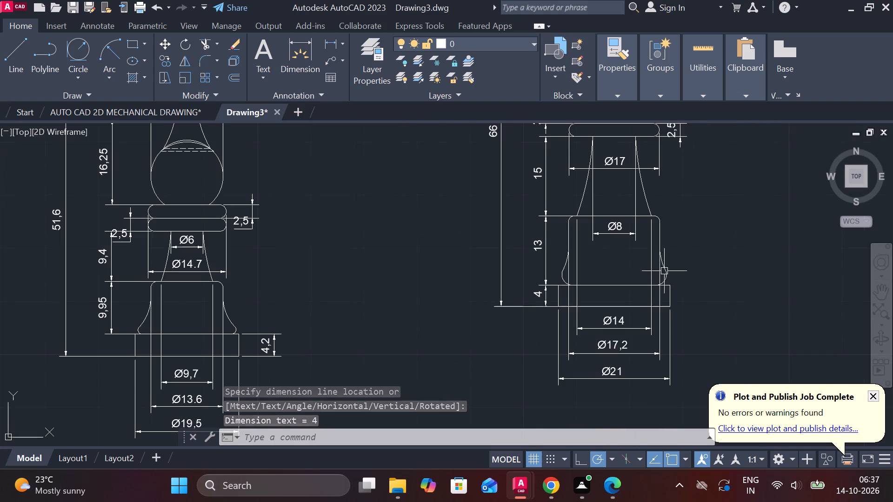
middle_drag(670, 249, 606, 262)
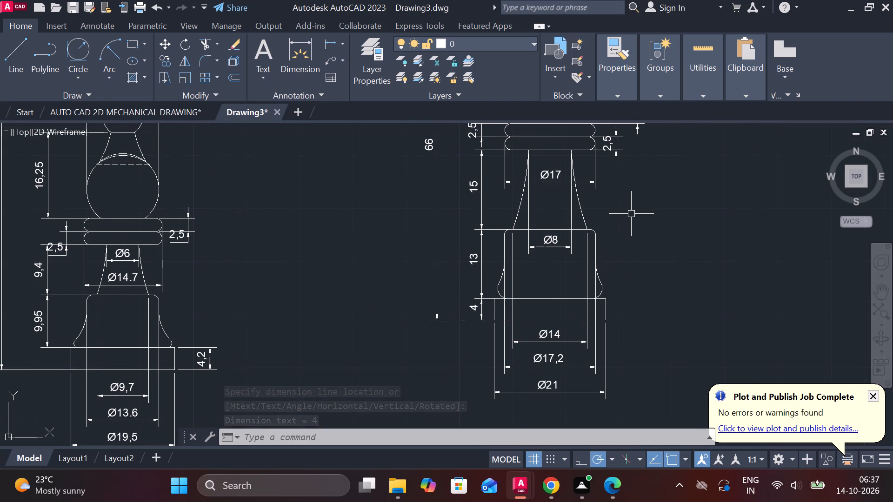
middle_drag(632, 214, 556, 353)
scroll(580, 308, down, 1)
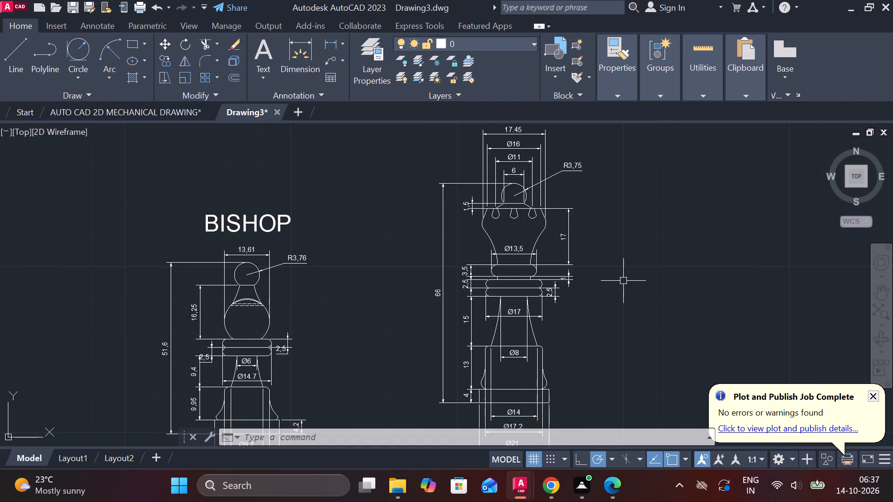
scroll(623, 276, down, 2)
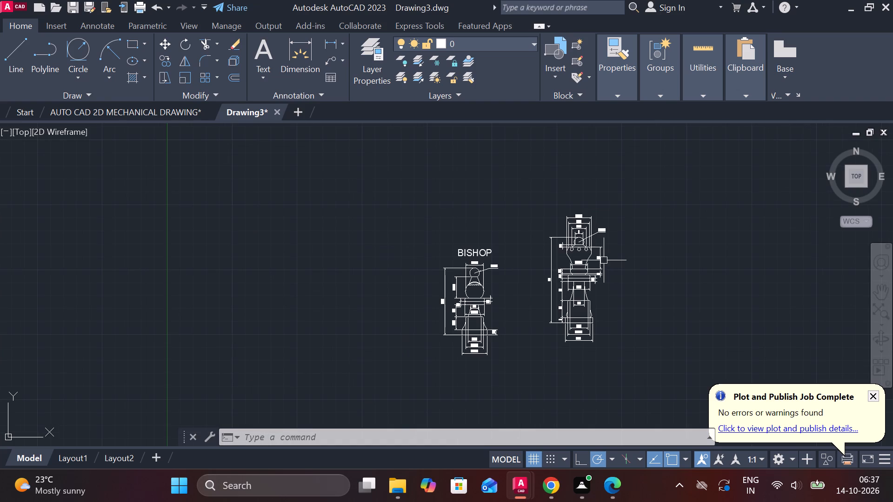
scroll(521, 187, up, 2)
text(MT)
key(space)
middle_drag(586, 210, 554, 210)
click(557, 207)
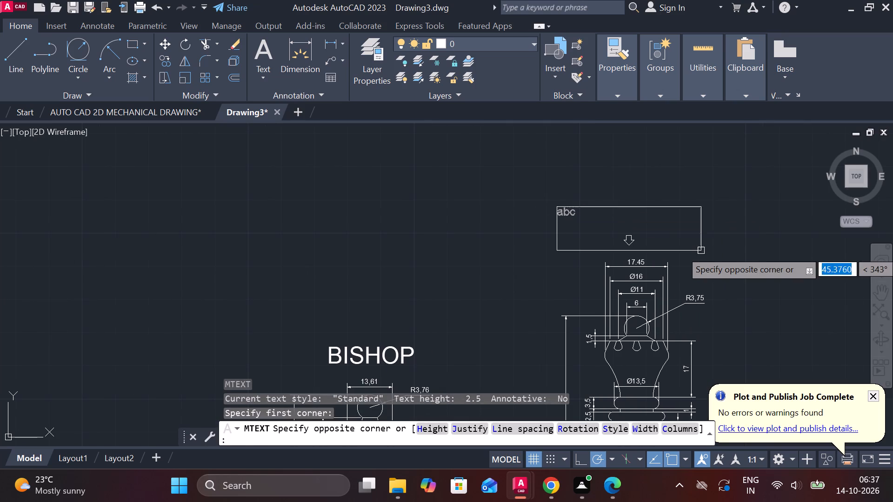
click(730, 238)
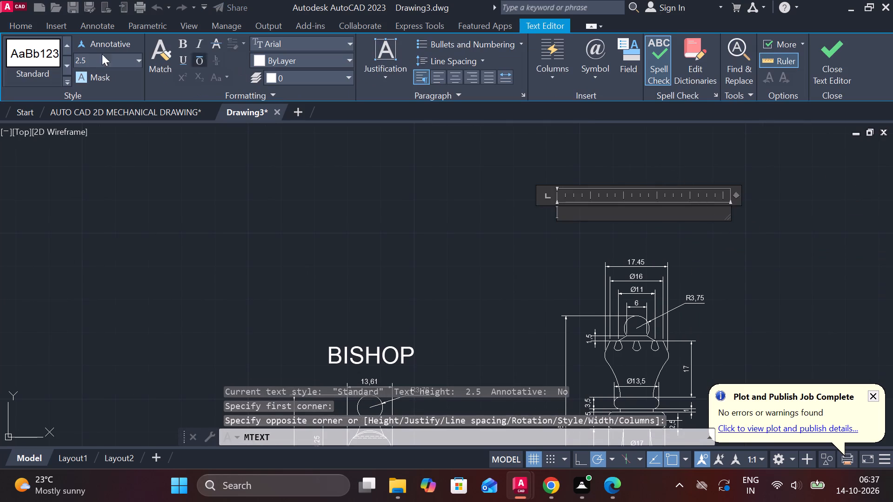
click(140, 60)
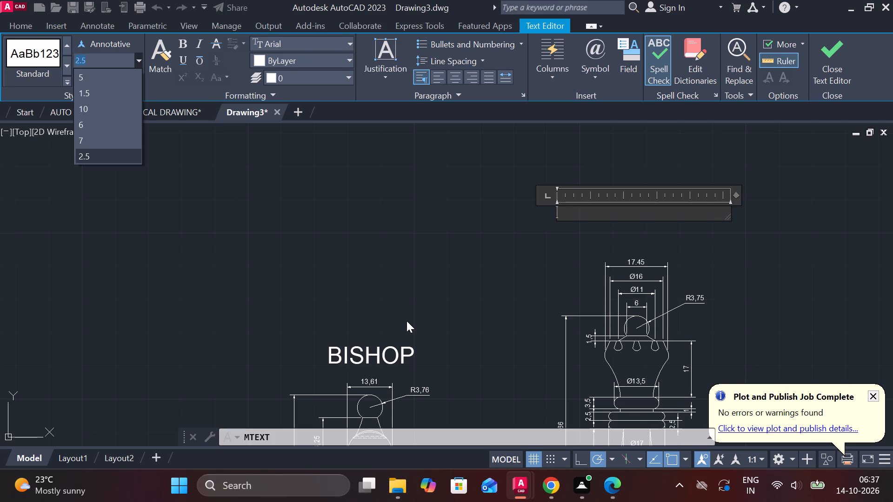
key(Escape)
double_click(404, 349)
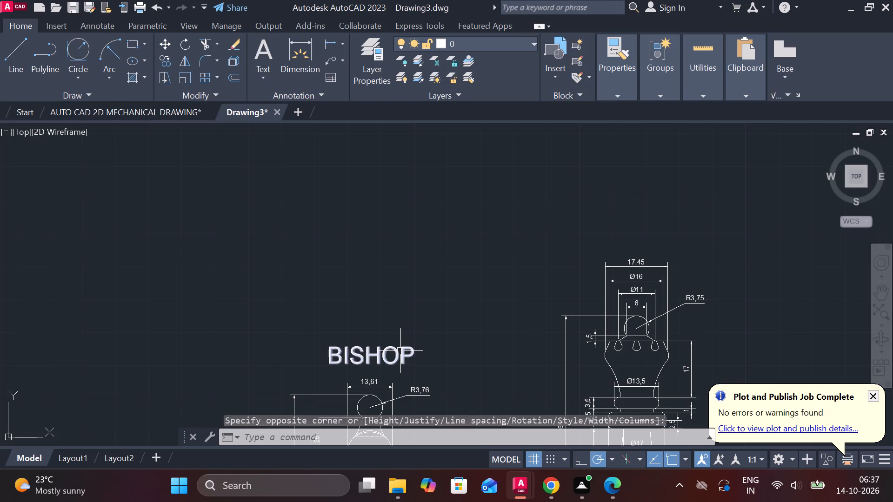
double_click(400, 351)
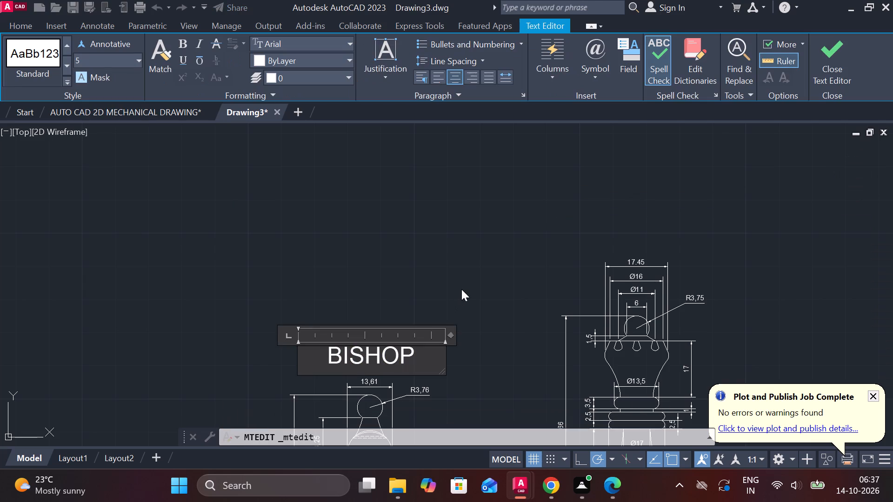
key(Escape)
Copy the BISHOP title and paste it centred above the newly dimensioned piece.
click(380, 352)
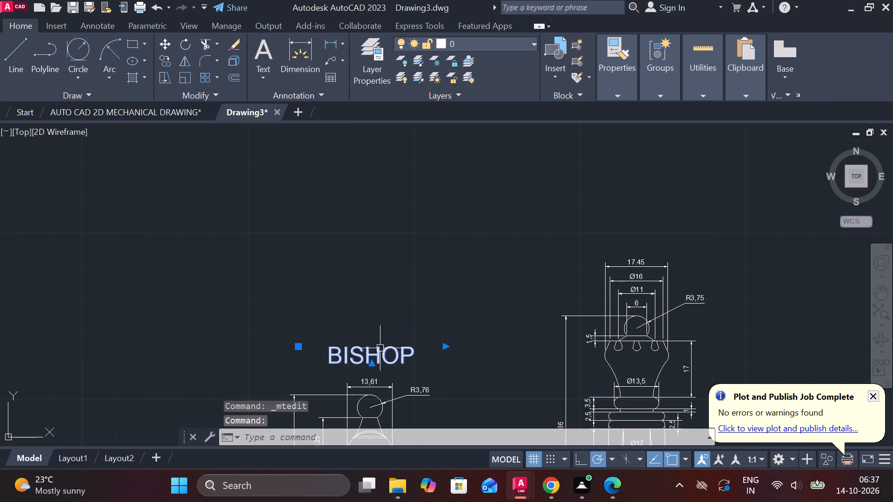
key(ctrl+c)
key(ctrl+v)
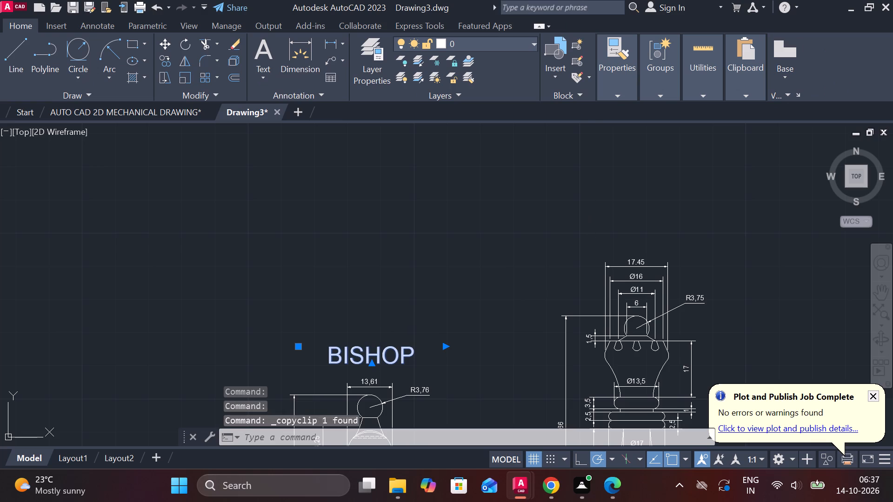
scroll(567, 232, up, 2)
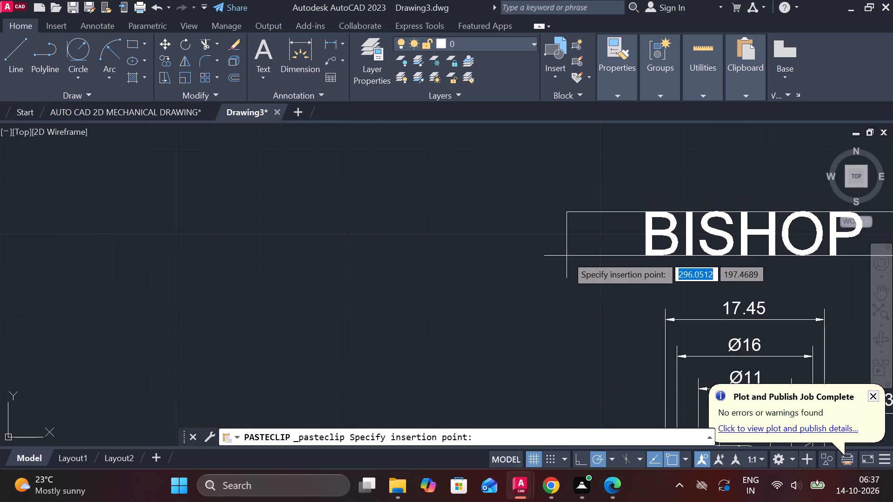
click(566, 256)
middle_drag(566, 256, 446, 260)
Change the pasted title's text to QUEEN.
double_click(579, 252)
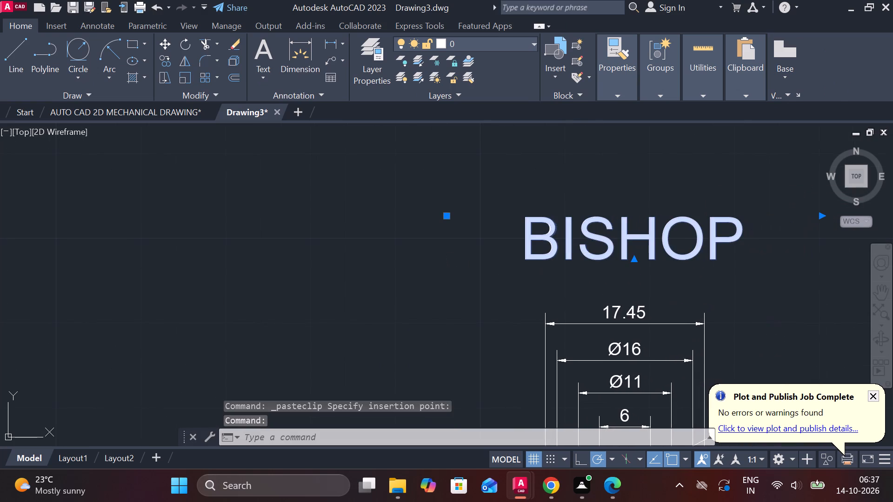
drag(746, 232, 526, 247)
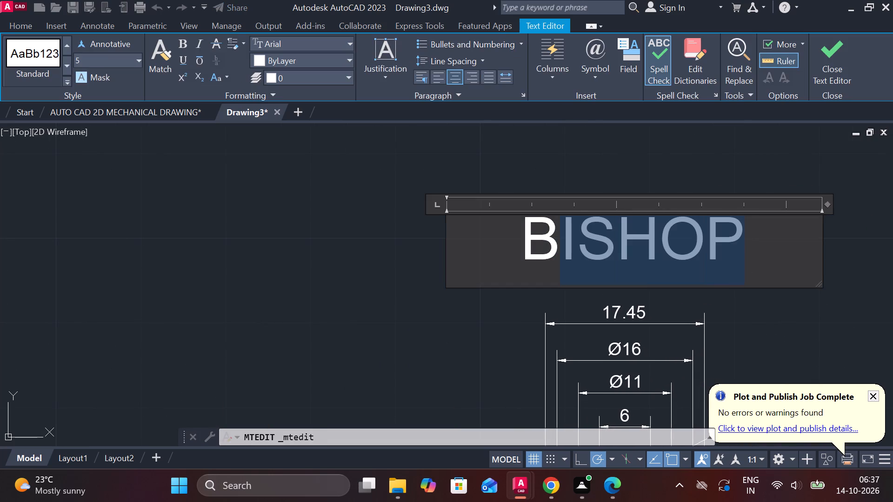
drag(526, 247, 509, 247)
key(q)
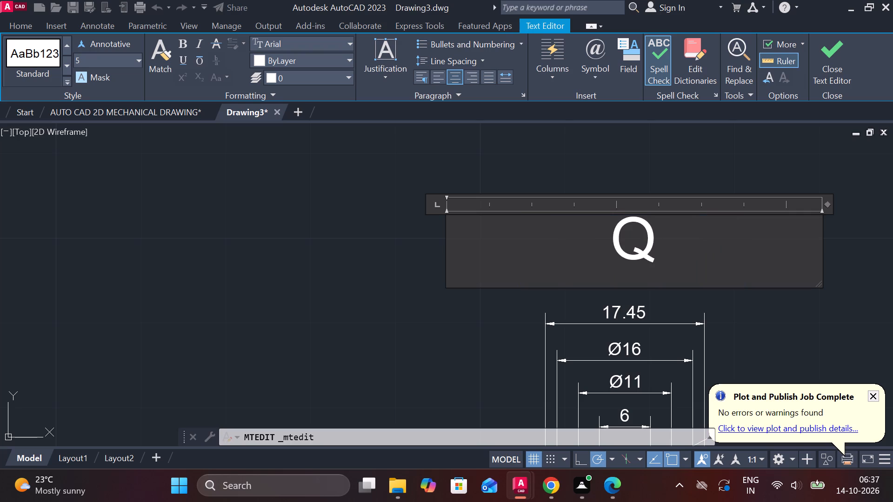
key(u)
text(EEN)
click(813, 71)
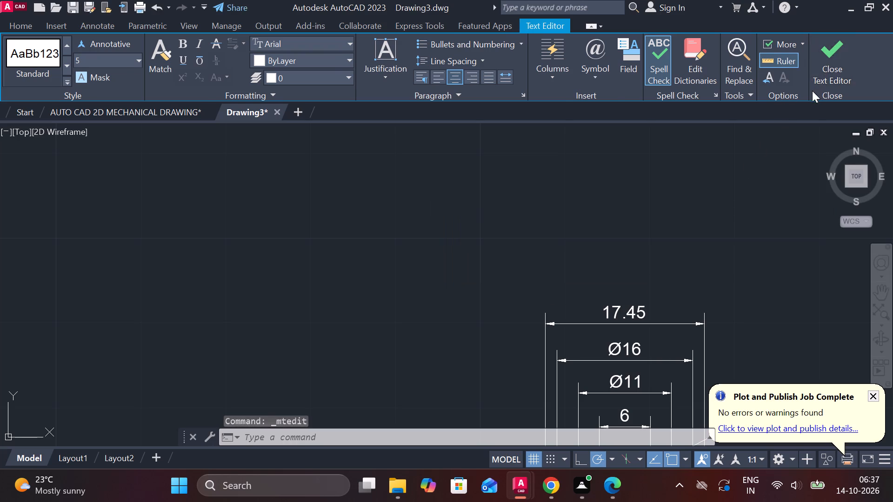
scroll(742, 263, down, 3)
middle_drag(746, 271, 666, 192)
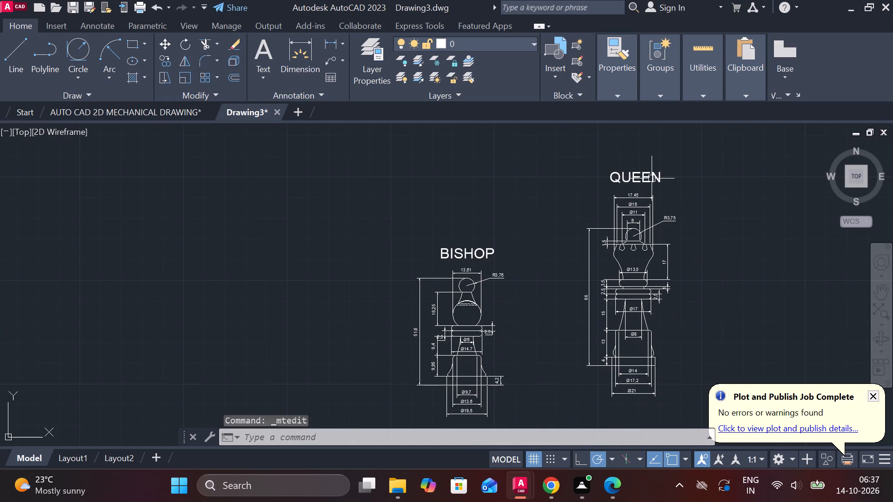
Move the whole queen drawing, including its dimensions and title, about 30 units at 225° to sit closer to the bishop.
click(562, 155)
middle_drag(675, 271, 675, 272)
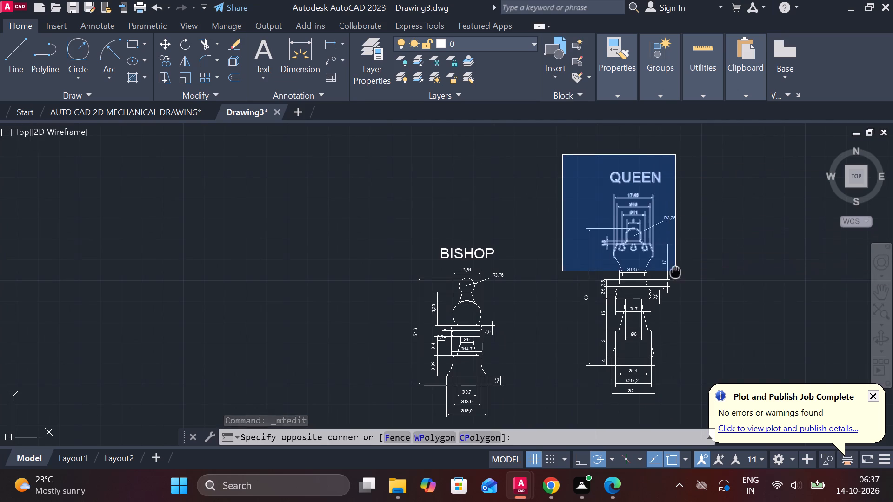
middle_drag(675, 272, 632, 240)
click(644, 376)
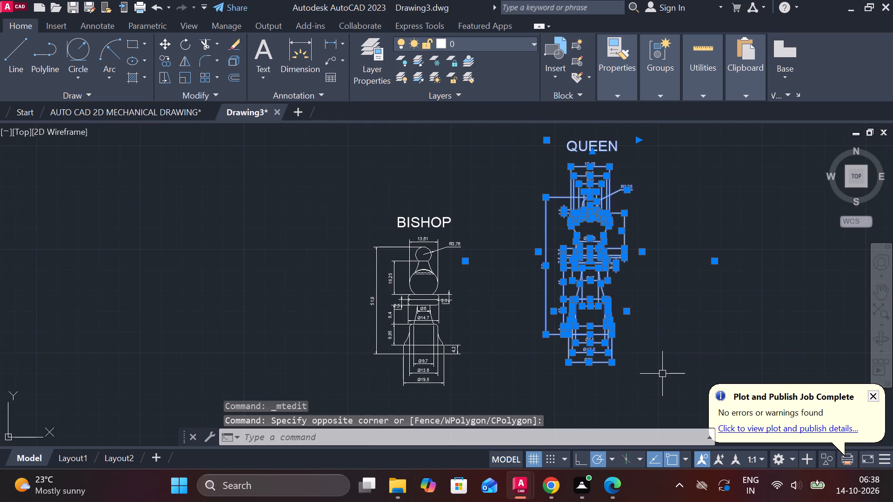
key(m)
key(Return)
click(686, 249)
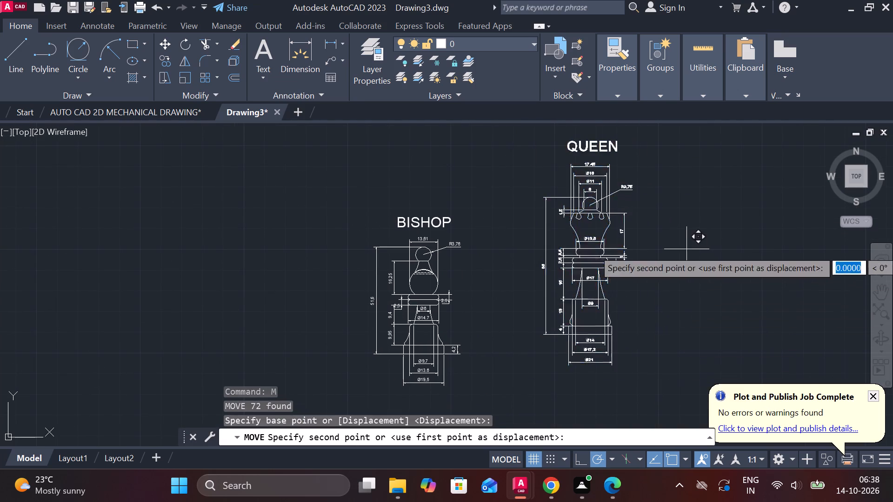
click(643, 295)
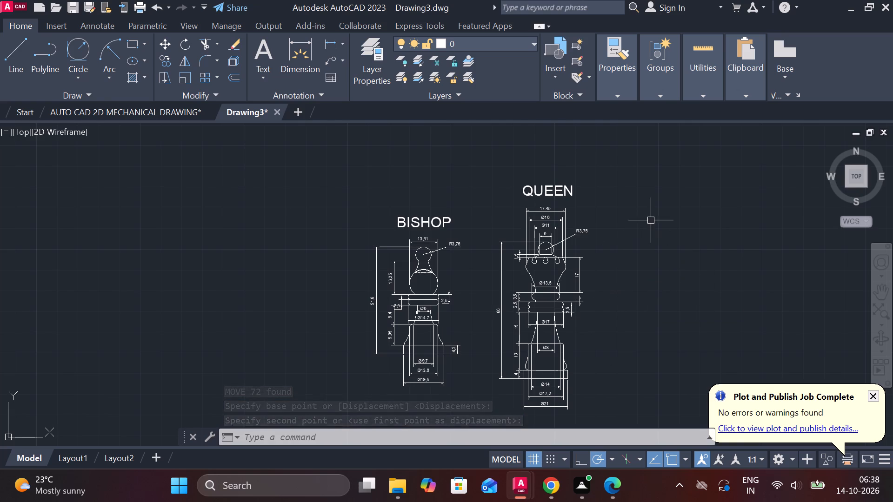
Draw a closed rectangle from lines, 17.2 wide and 3.5 high, in the empty space to the right of the queen.
middle_drag(680, 254, 526, 198)
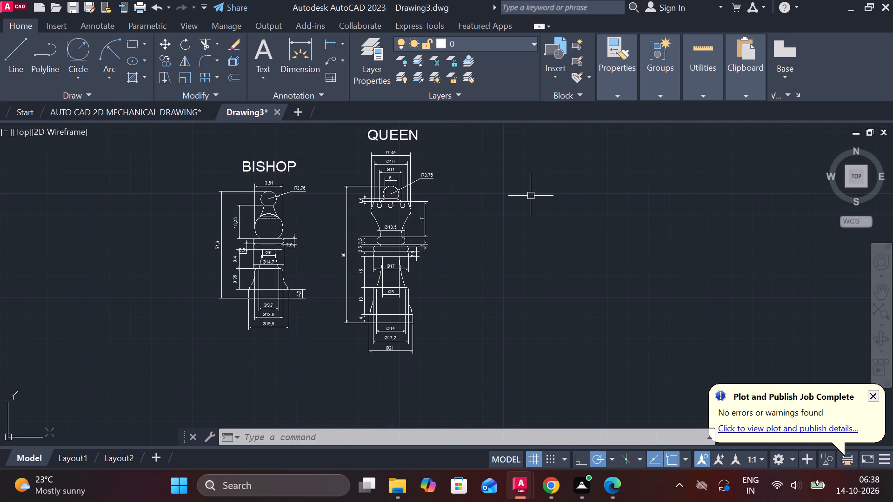
middle_drag(539, 243, 446, 248)
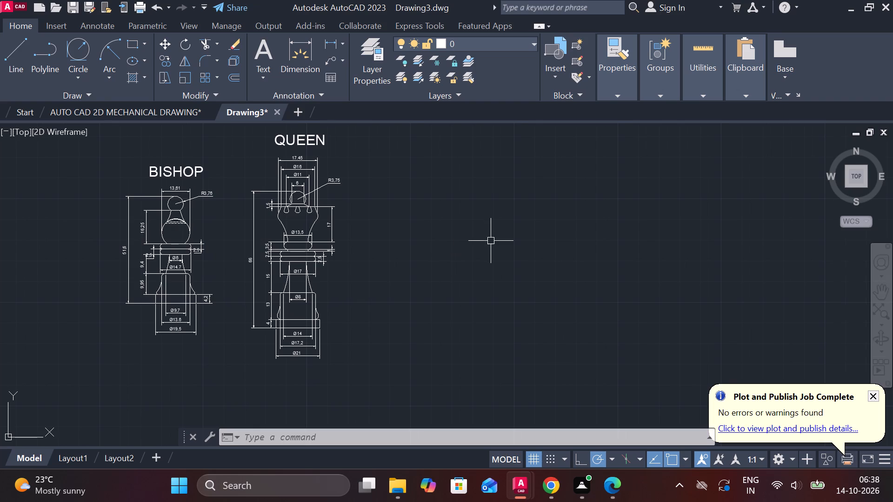
middle_drag(491, 241, 401, 236)
key(Escape)
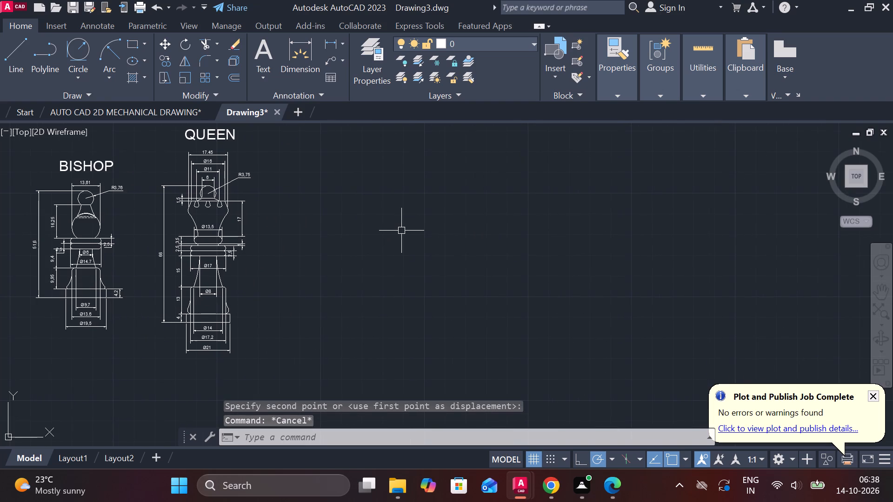
key(l)
key(Return)
click(338, 293)
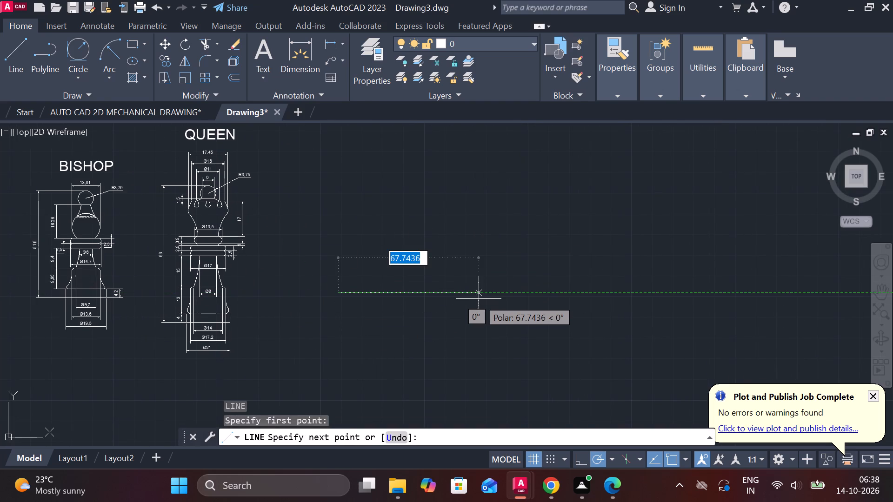
text(17.)
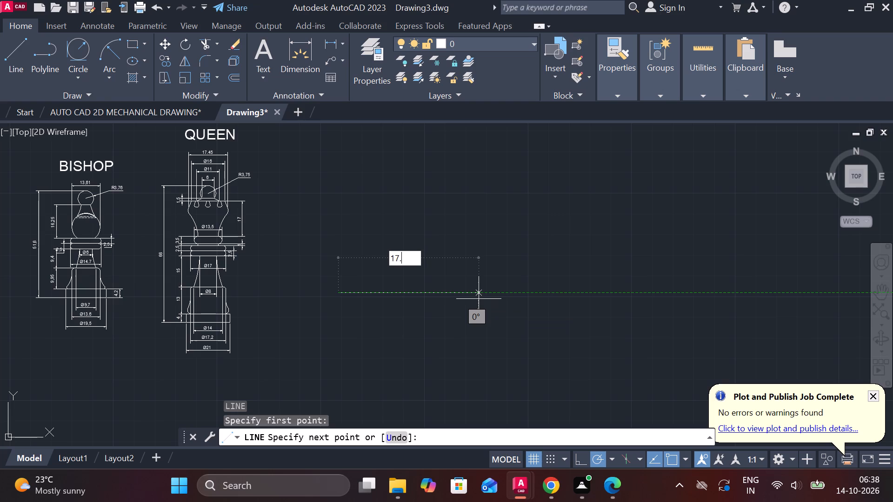
key(2)
key(space)
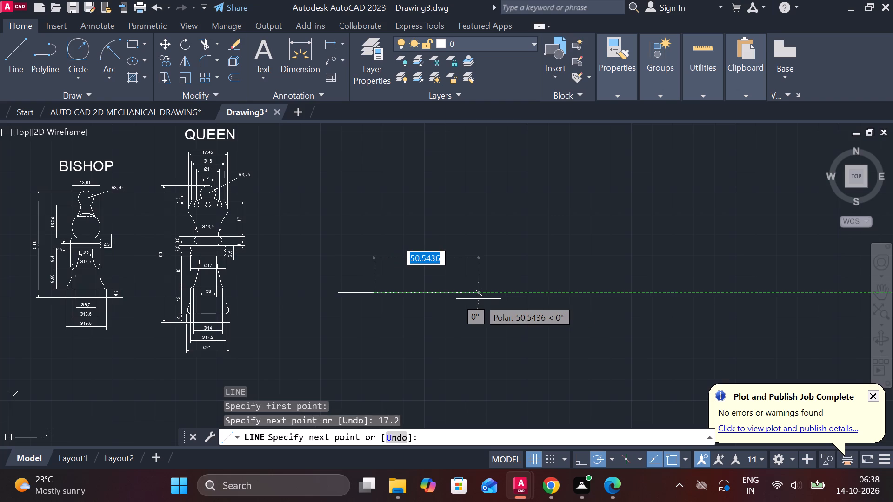
scroll(475, 299, up, 2)
middle_drag(402, 275, 709, 255)
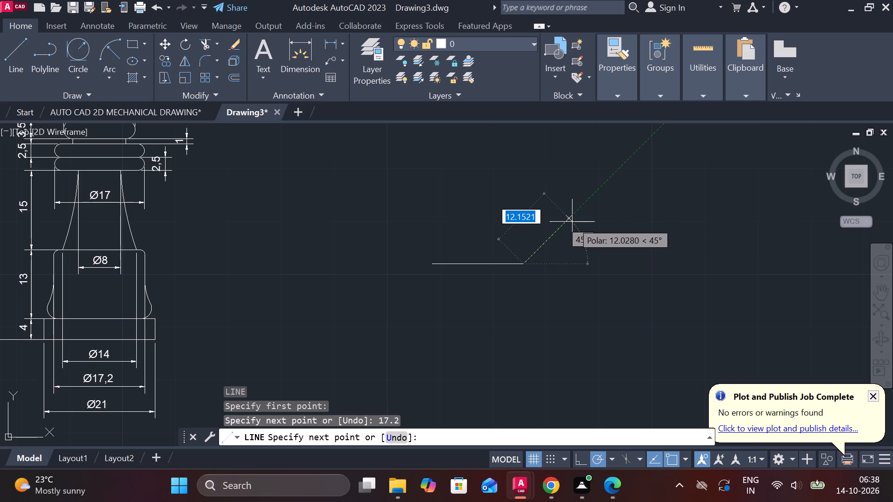
text(3.)
text(5)
key(space)
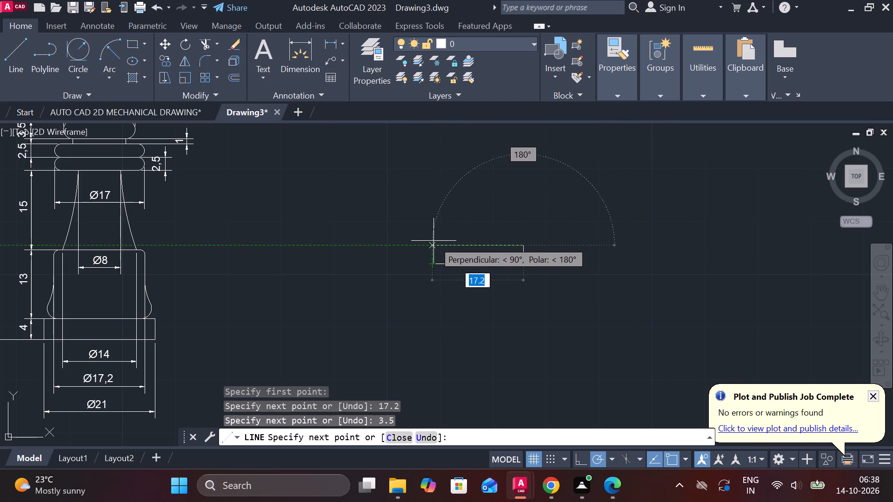
click(433, 241)
click(431, 263)
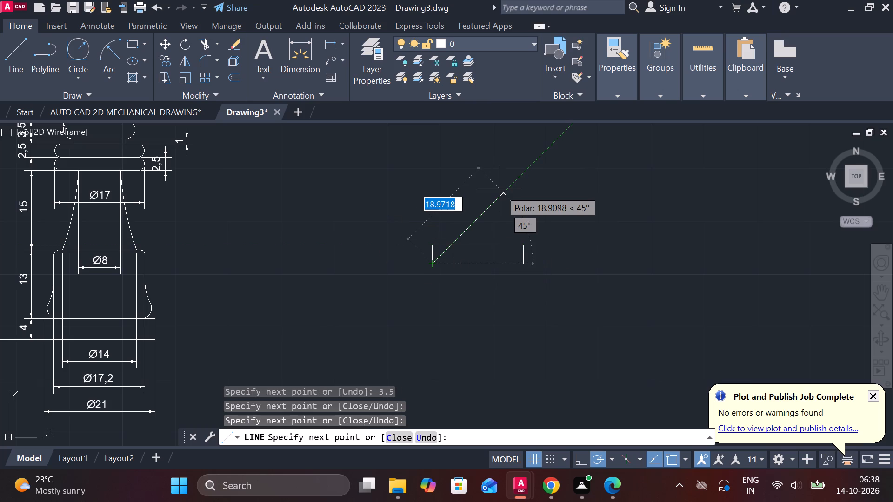
key(Escape)
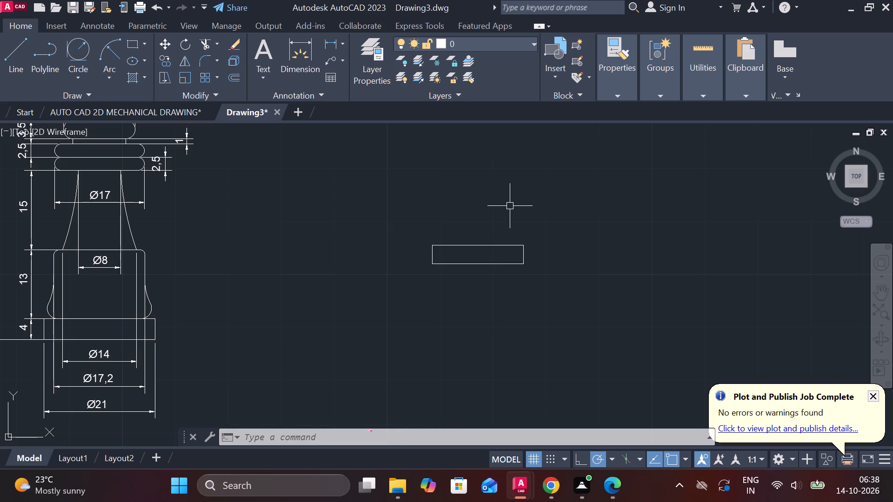
Offset the new rectangle's top edge upward by 15.6.
click(486, 246)
key(o)
key(Return)
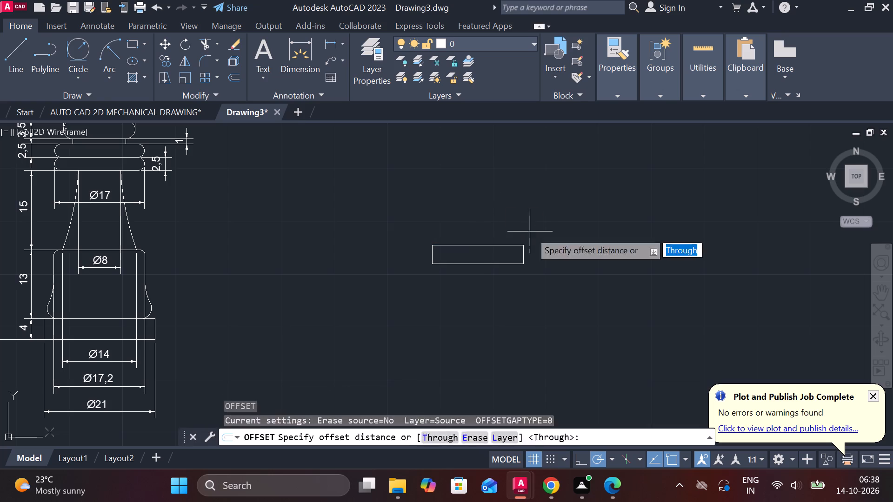
key(Return)
text(15.6)
key(Return)
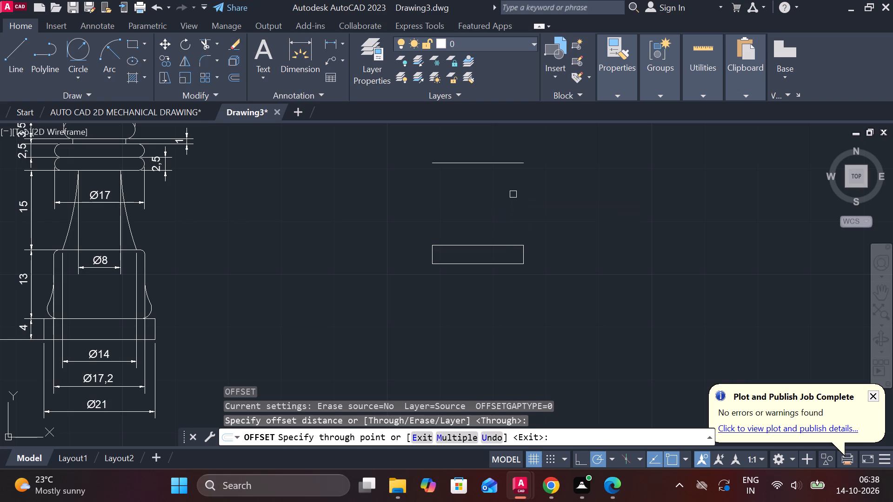
middle_drag(521, 197, 536, 211)
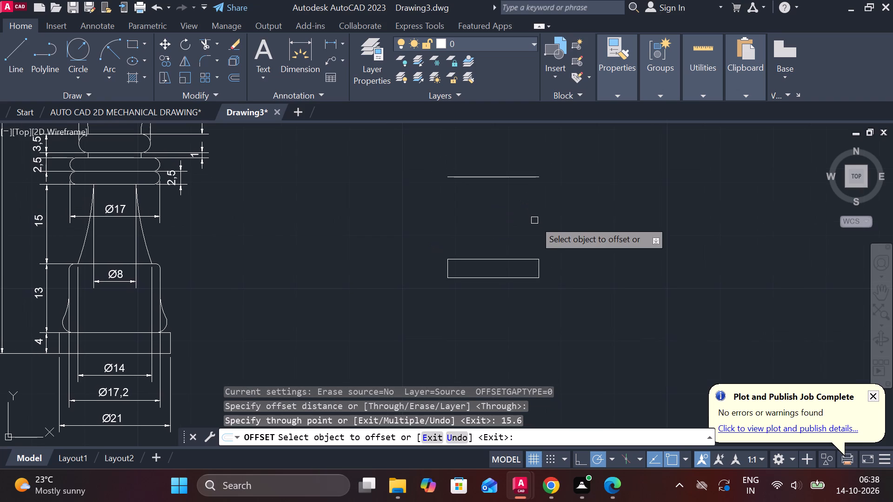
key(Escape)
Draw a 32.1 long vertical centre line upward from the midpoint of the rectangle's bottom edge.
key(l)
key(Return)
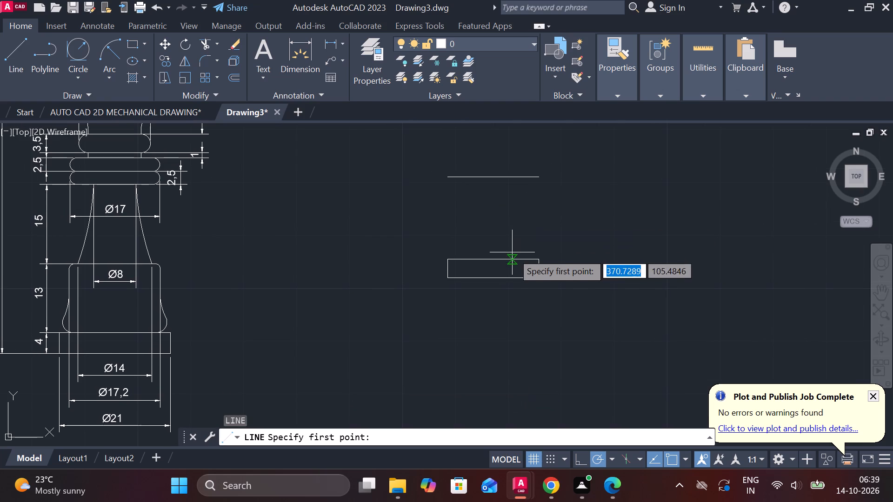
click(498, 276)
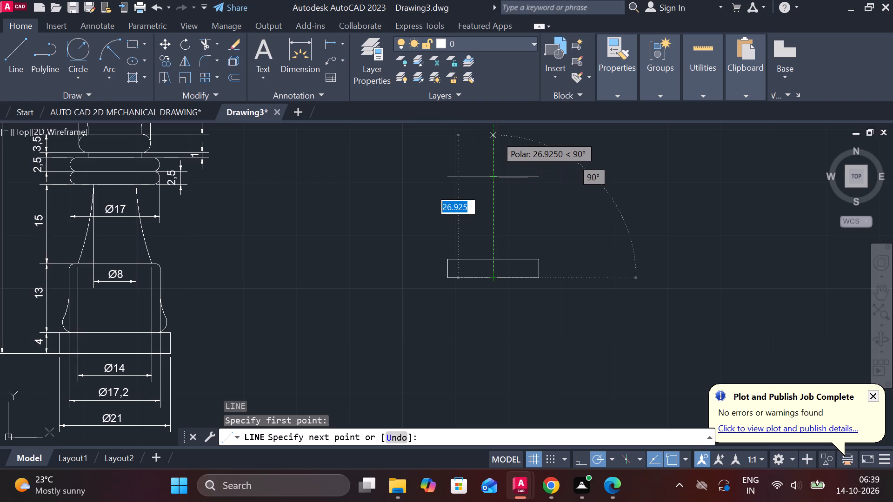
text(32)
key(period)
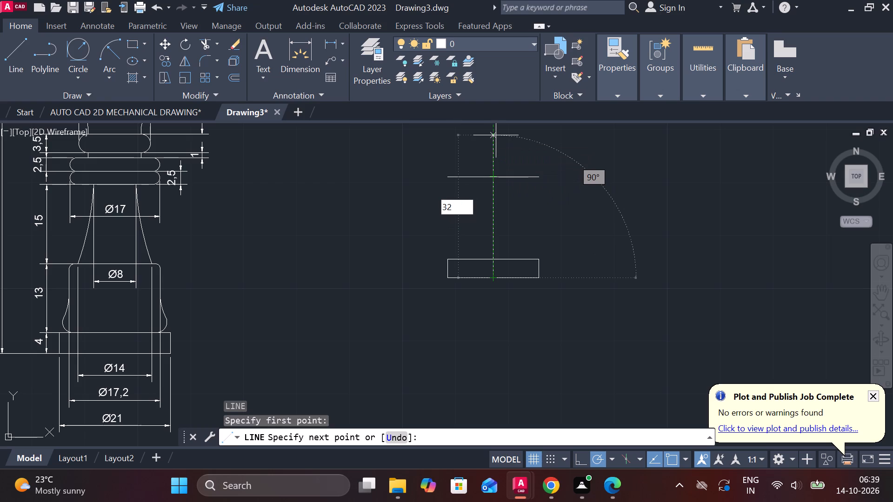
key(1)
key(Return)
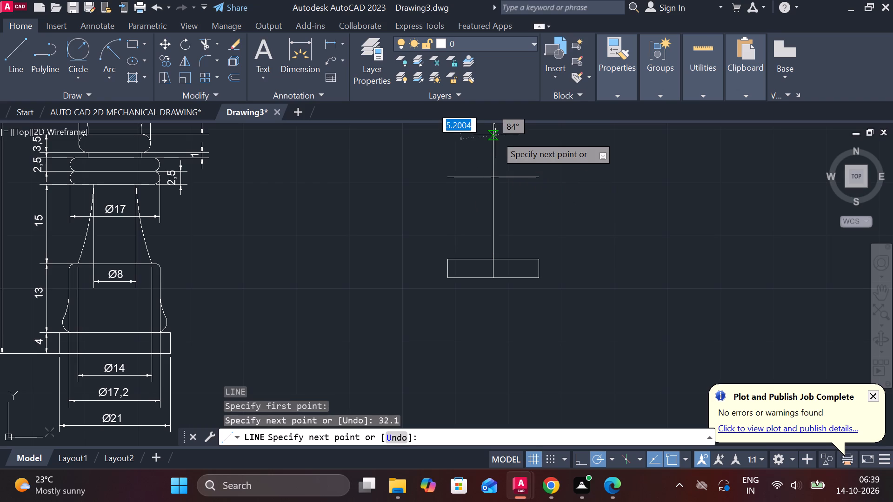
middle_drag(504, 149, 504, 208)
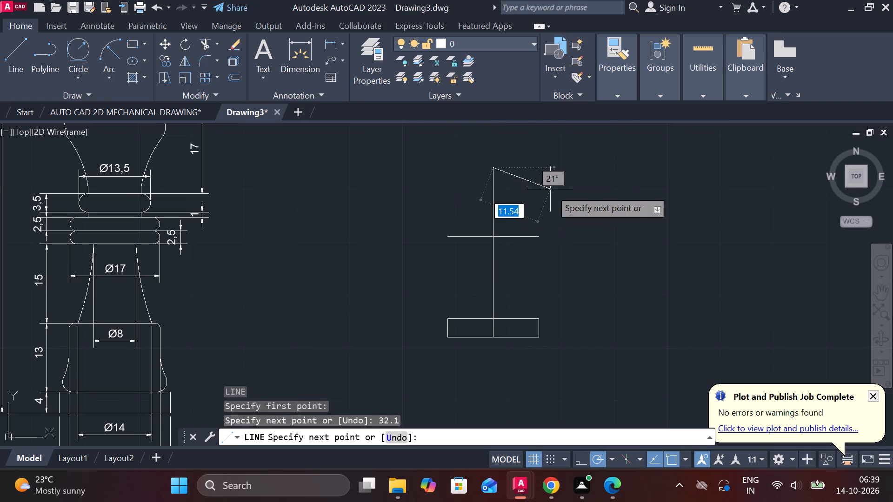
key(Escape)
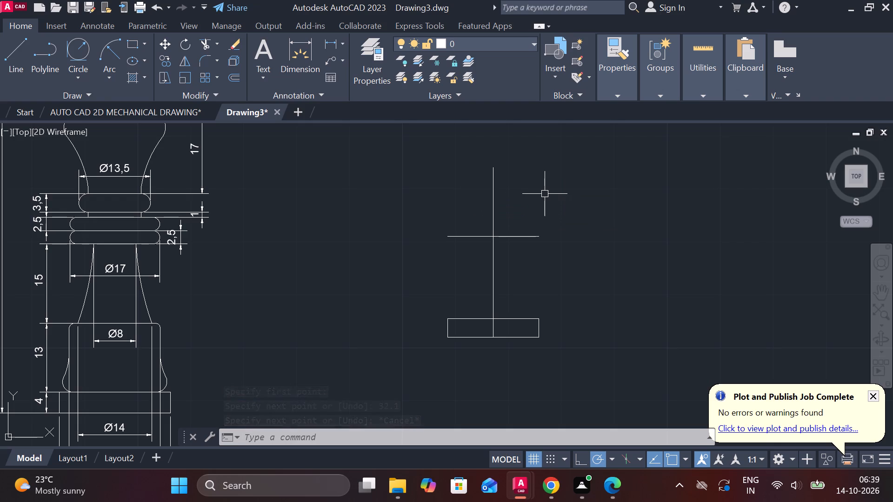
Offset the horizontal line above the rectangle upward by 4.
click(519, 237)
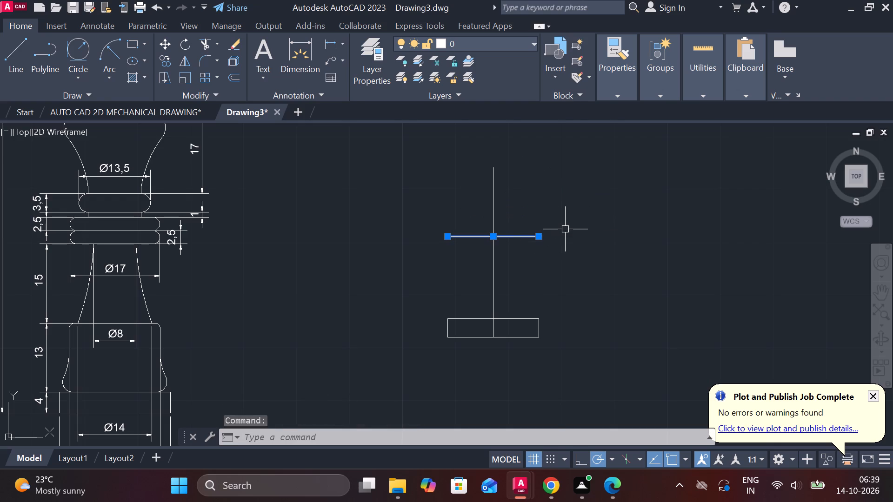
key(o)
key(Return)
key(Return)
text(4)
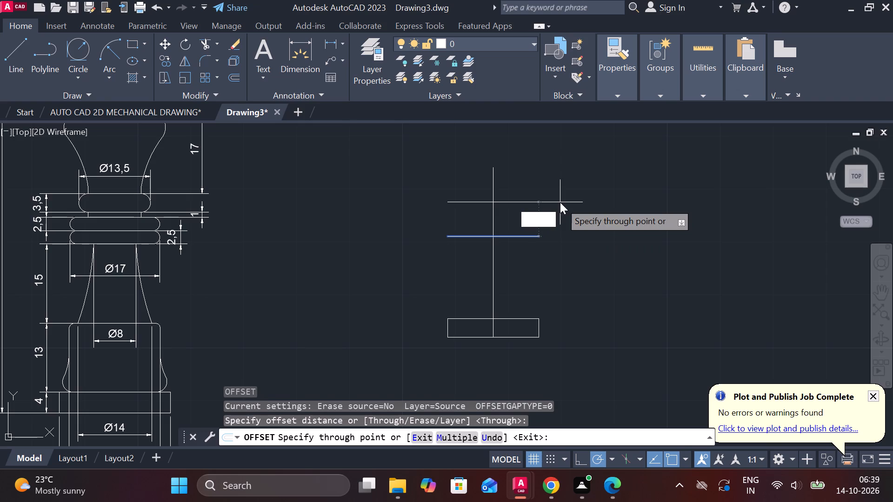
key(space)
key(Escape)
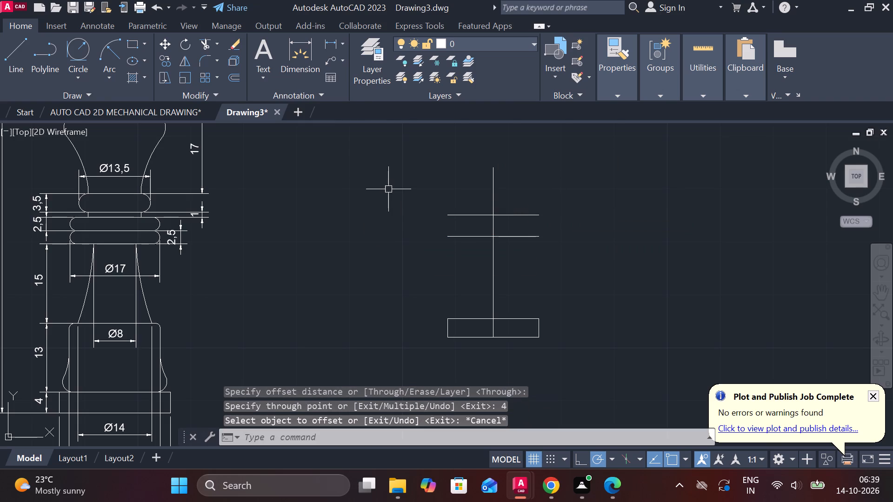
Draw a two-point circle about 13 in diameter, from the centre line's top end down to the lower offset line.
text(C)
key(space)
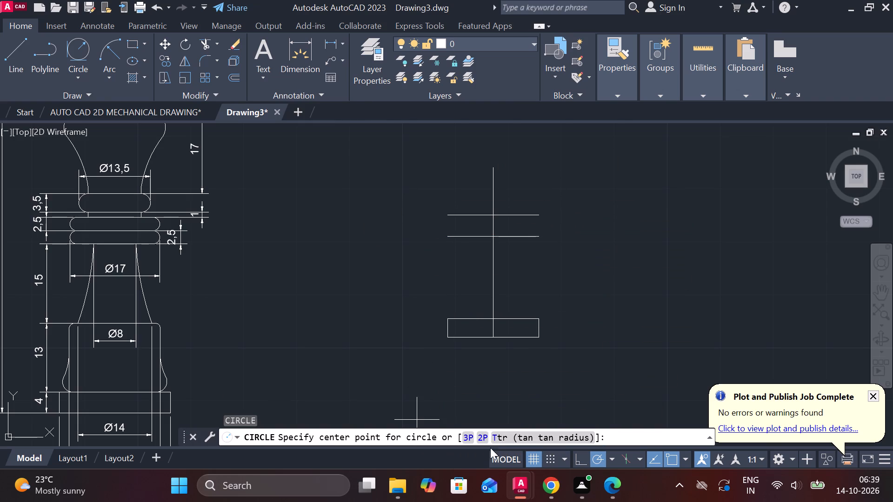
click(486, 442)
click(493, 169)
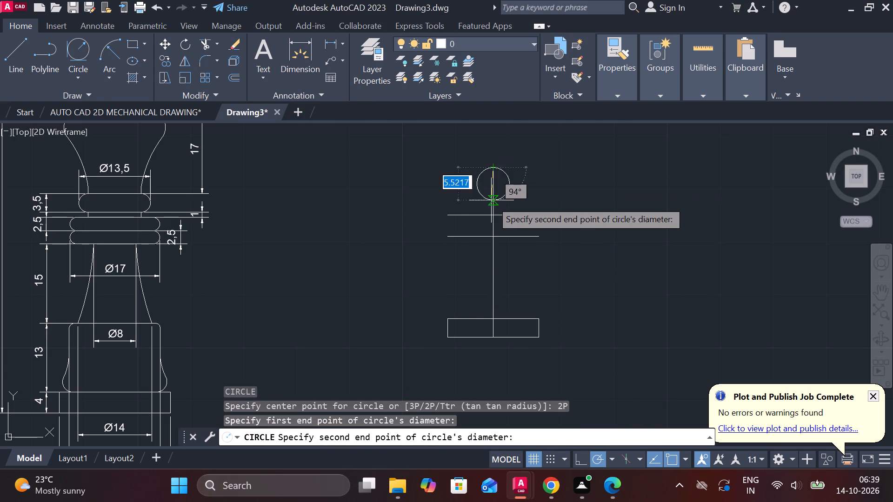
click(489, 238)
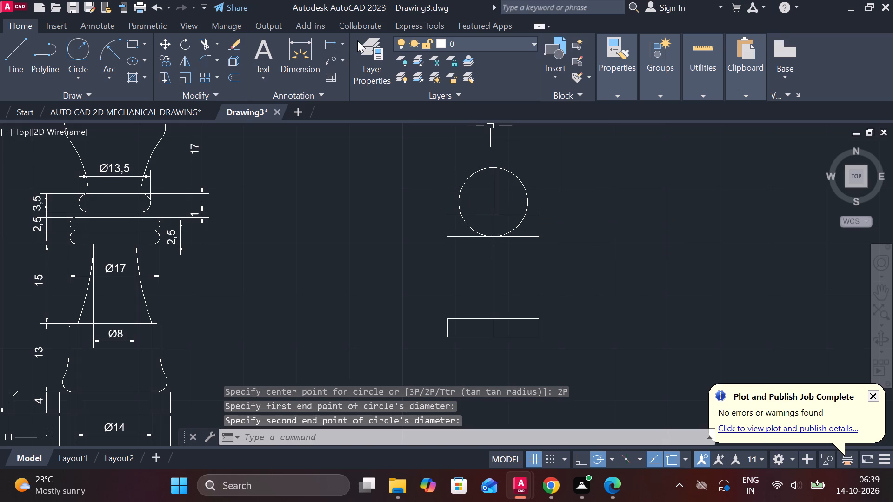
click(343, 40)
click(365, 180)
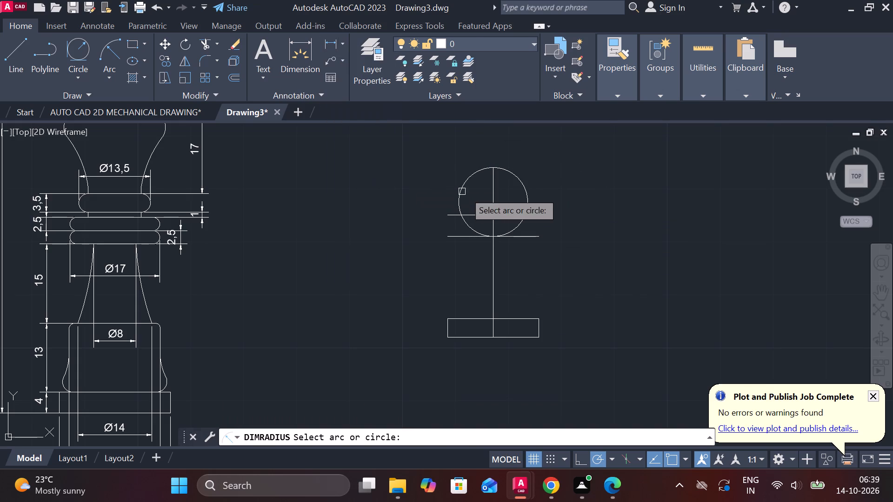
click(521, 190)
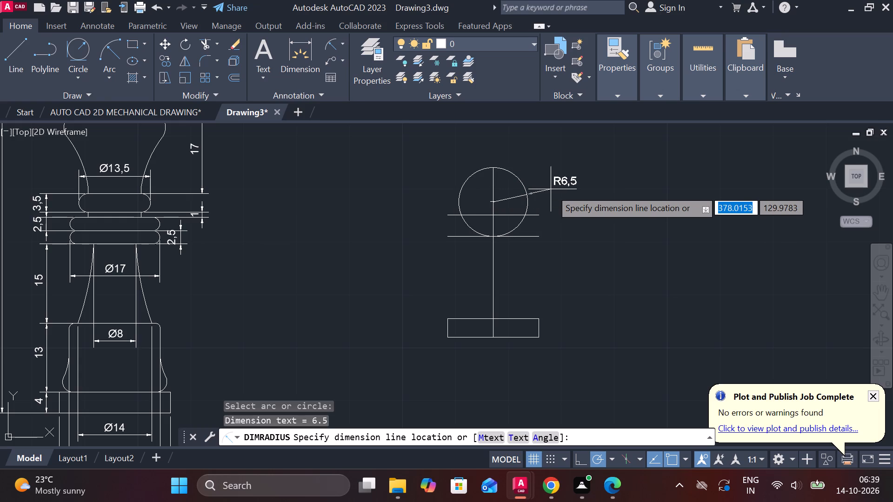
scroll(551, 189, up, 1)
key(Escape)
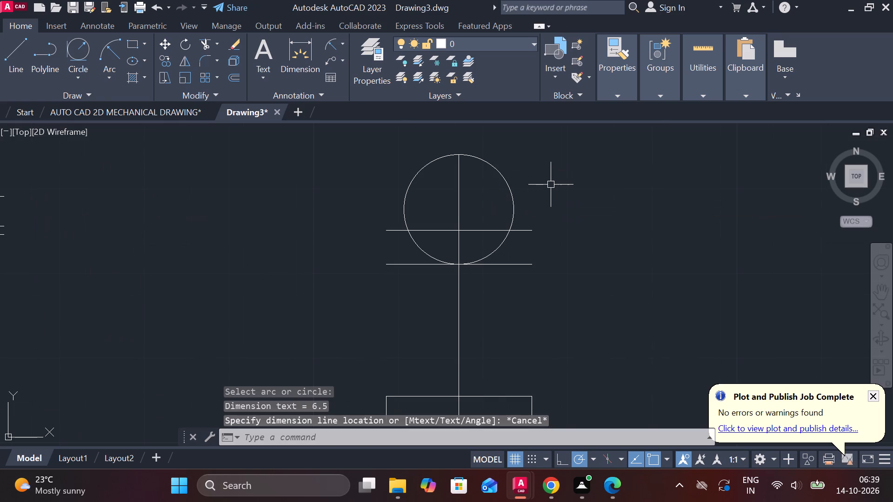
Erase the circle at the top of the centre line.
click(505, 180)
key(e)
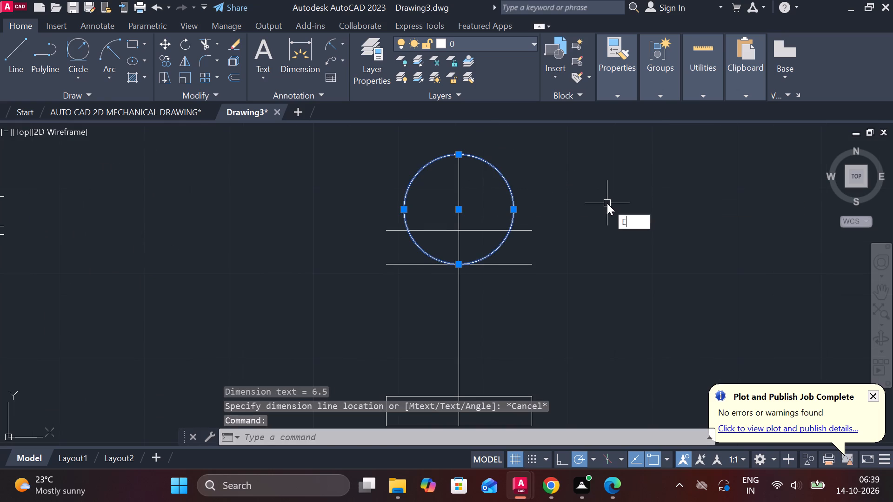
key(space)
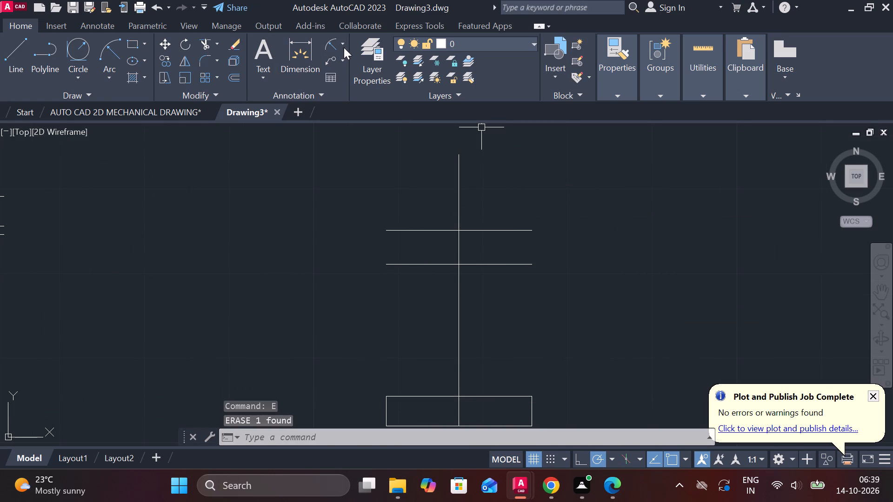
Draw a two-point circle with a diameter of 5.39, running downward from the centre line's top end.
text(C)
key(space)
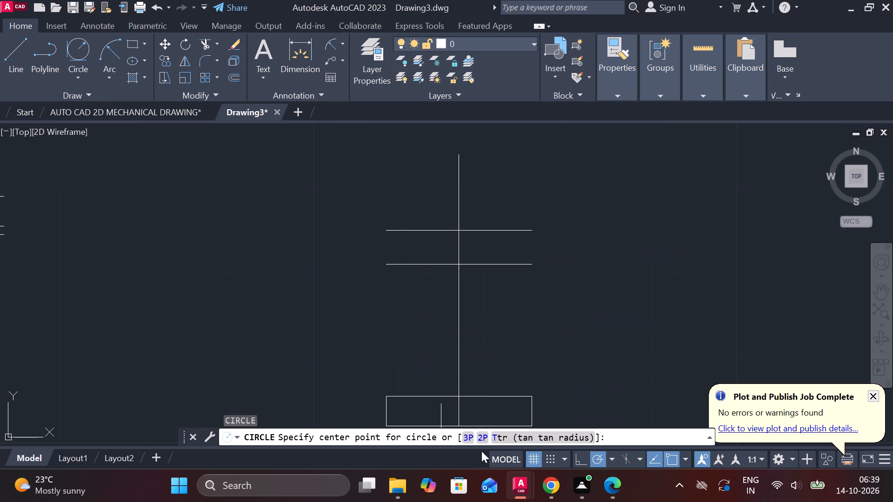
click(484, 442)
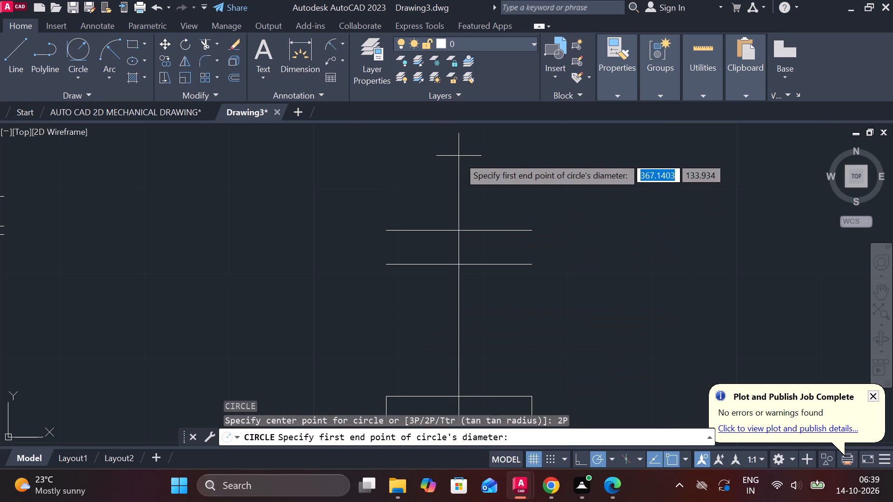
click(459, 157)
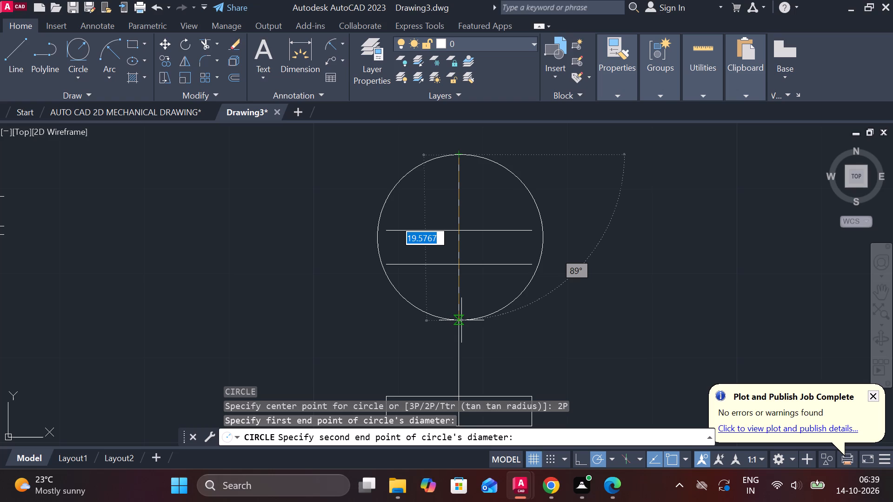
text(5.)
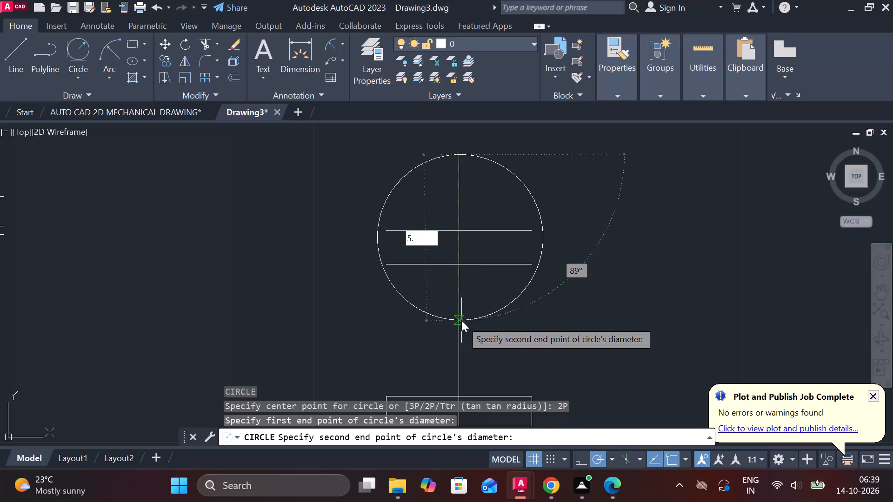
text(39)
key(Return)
Check the radius of the circle at the centre line's top end with a radius dimension.
scroll(461, 265, down, 1)
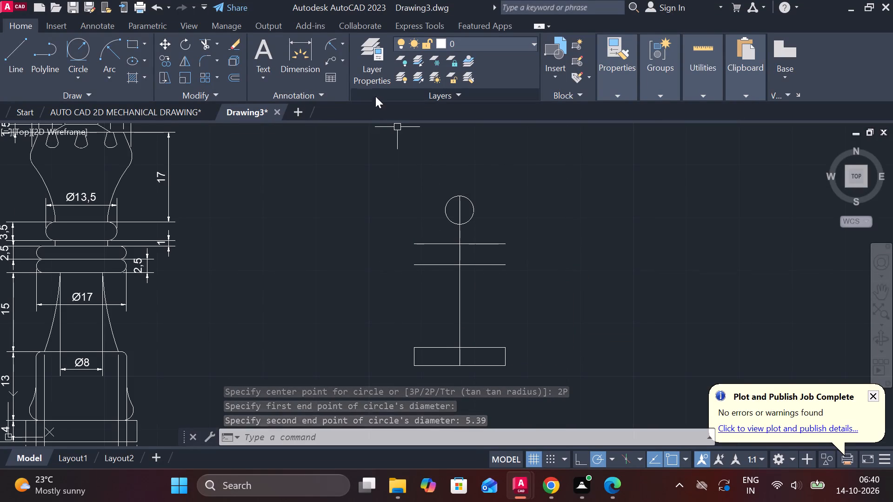
click(334, 49)
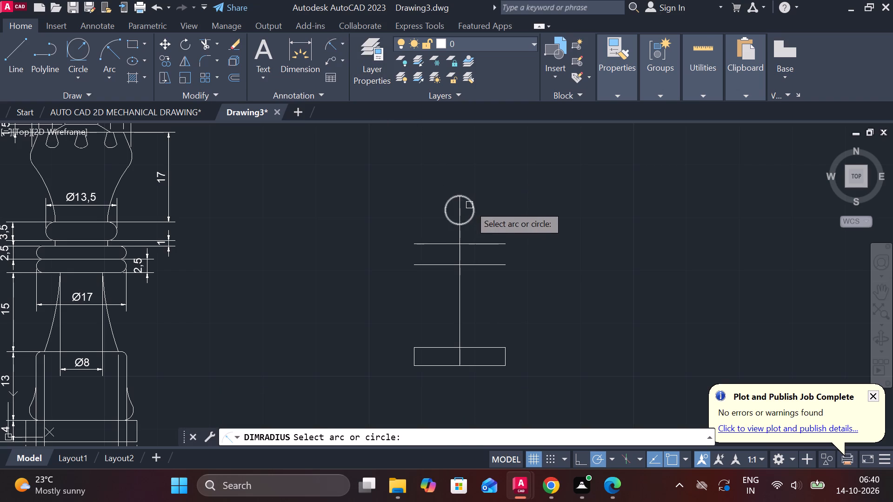
click(469, 205)
scroll(484, 202, up, 1)
key(Escape)
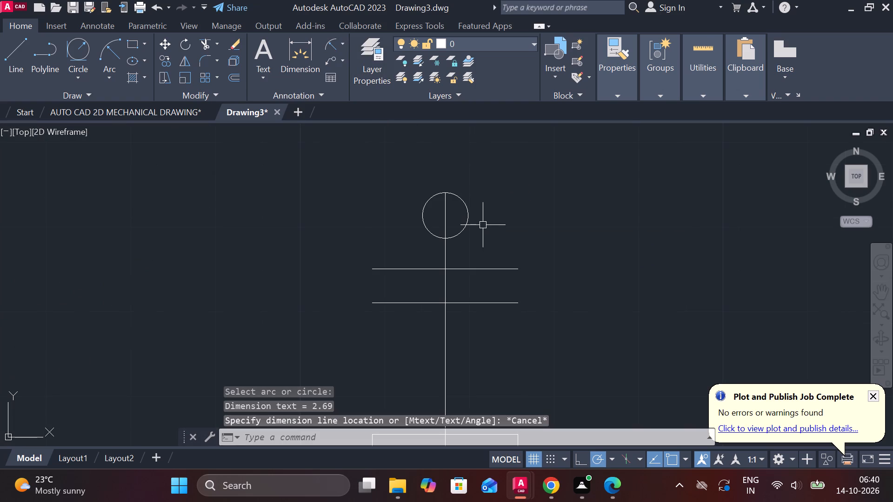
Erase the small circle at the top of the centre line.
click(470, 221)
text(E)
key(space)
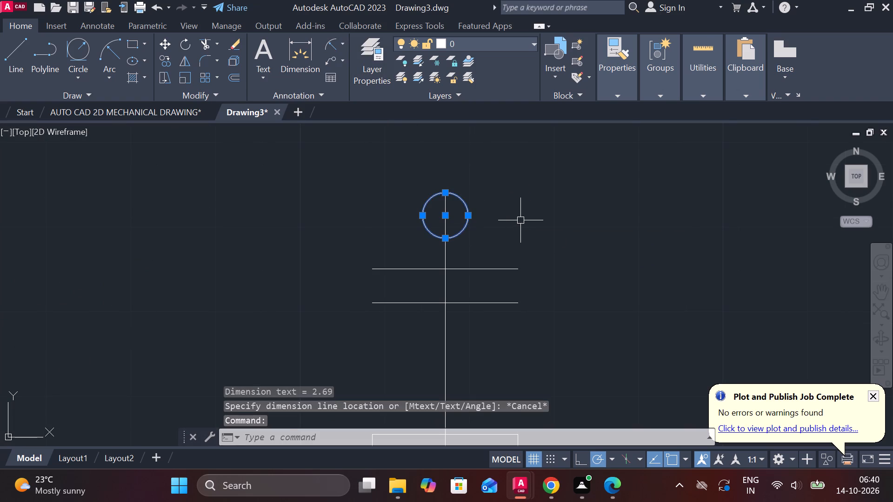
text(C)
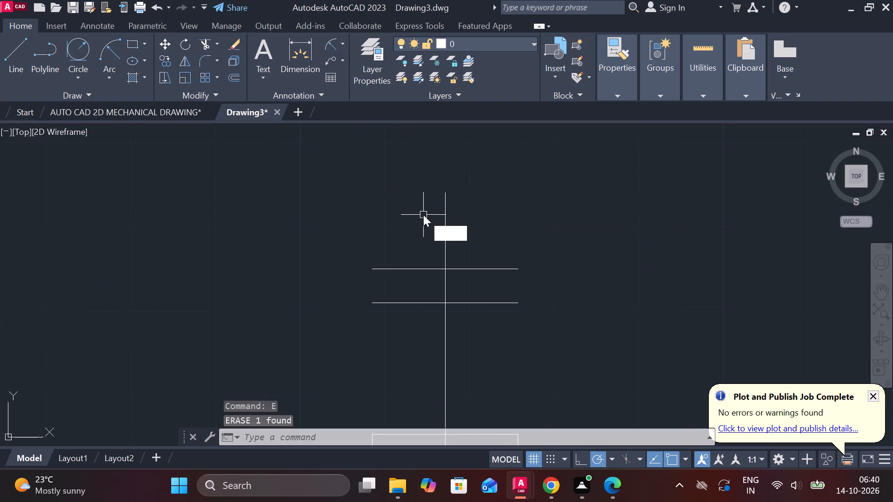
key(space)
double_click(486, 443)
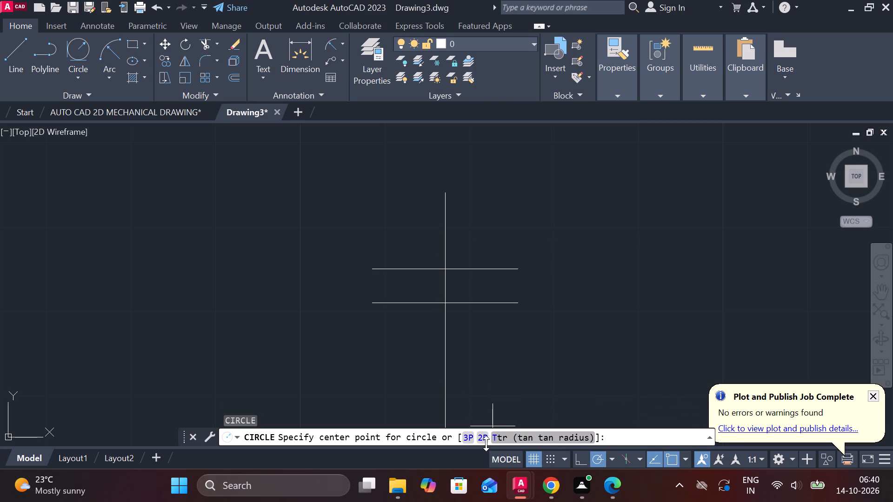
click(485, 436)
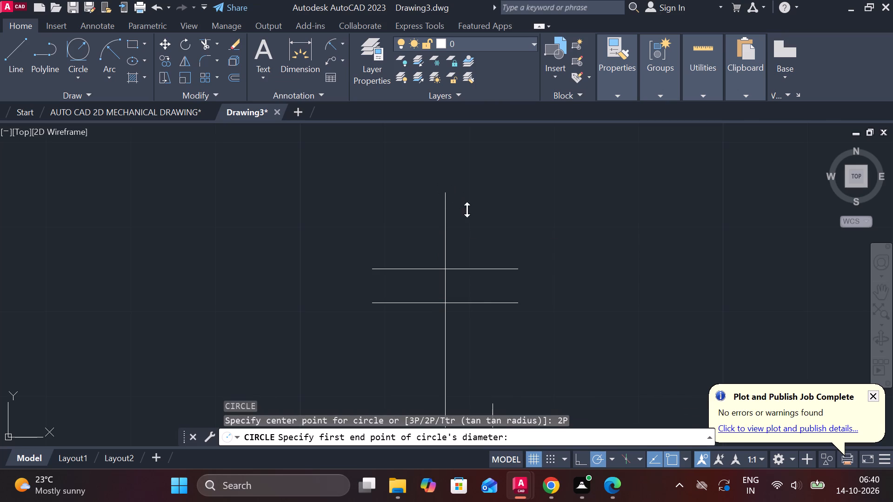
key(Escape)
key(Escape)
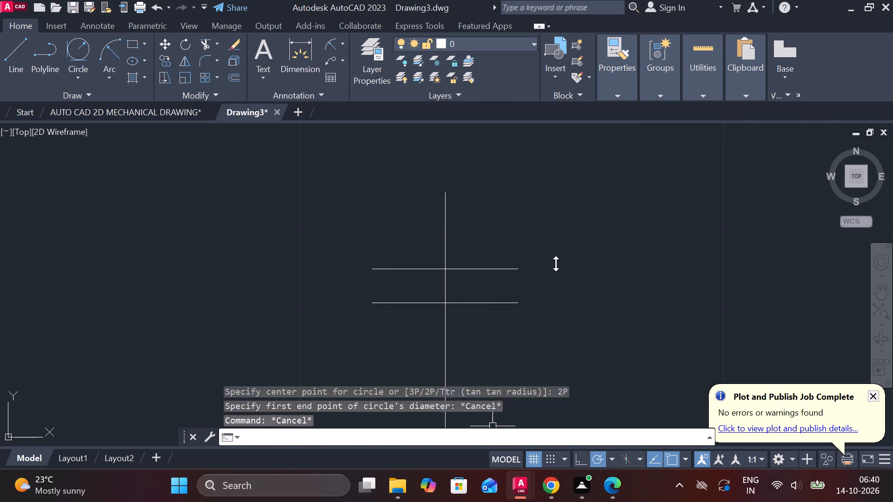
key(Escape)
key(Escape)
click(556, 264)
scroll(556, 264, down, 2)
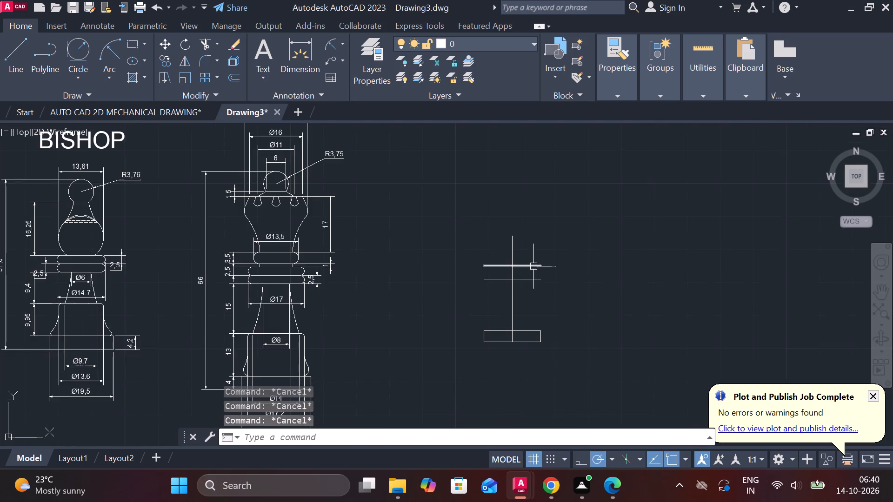
Draw a two-point circle with a diameter of 10.78, running downward along the centre line from its top end.
scroll(533, 266, up, 1)
text(C)
key(space)
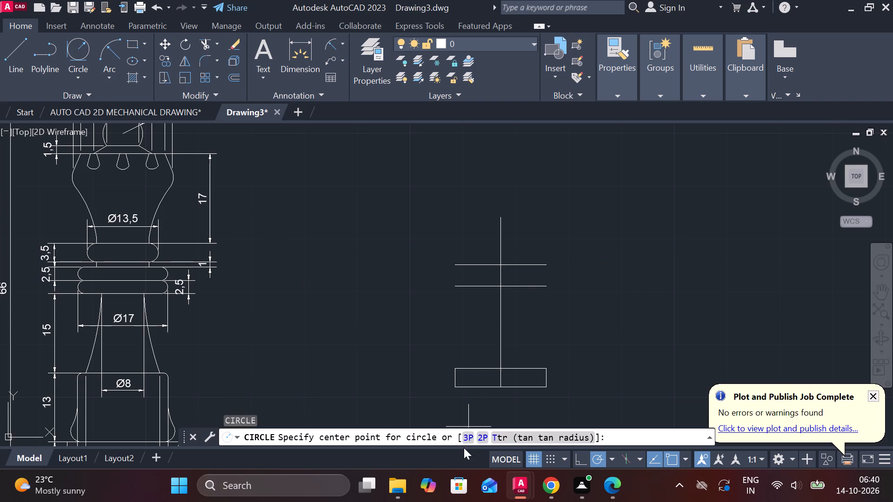
click(480, 437)
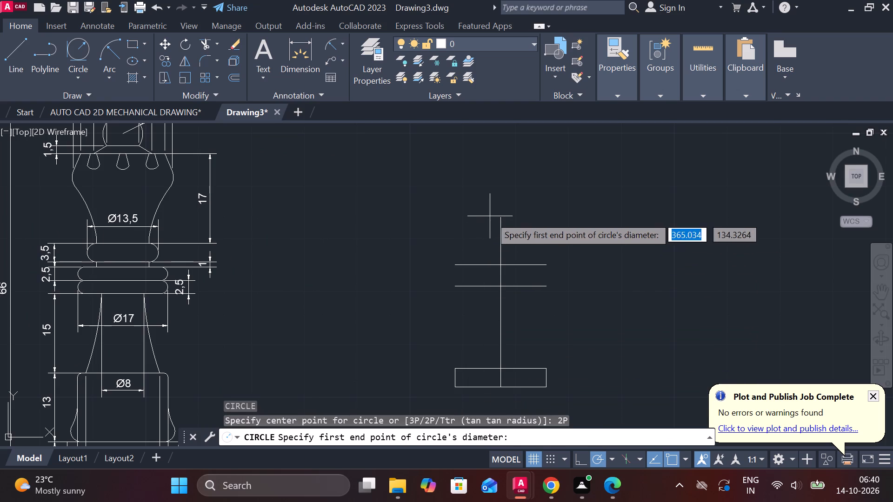
click(500, 216)
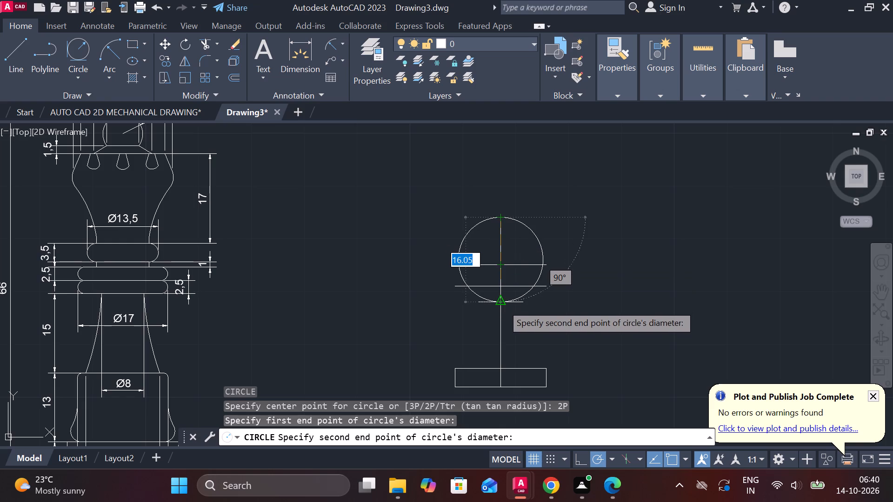
text(10.)
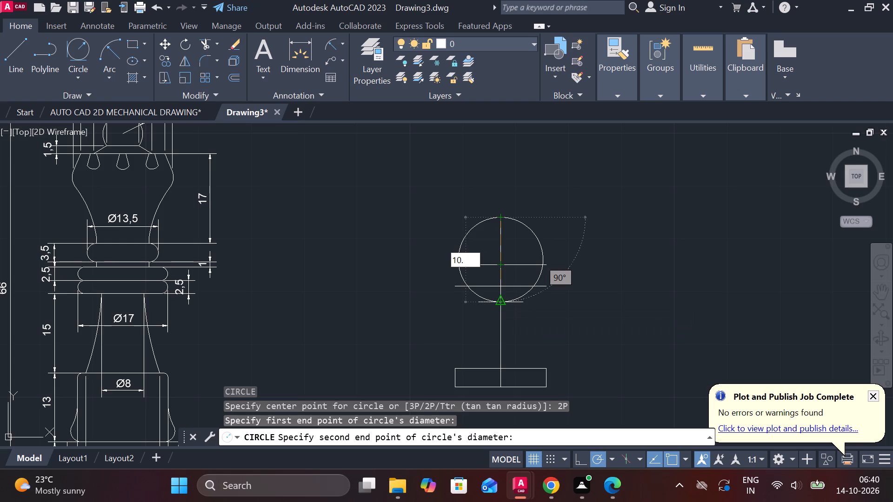
text(78)
key(Return)
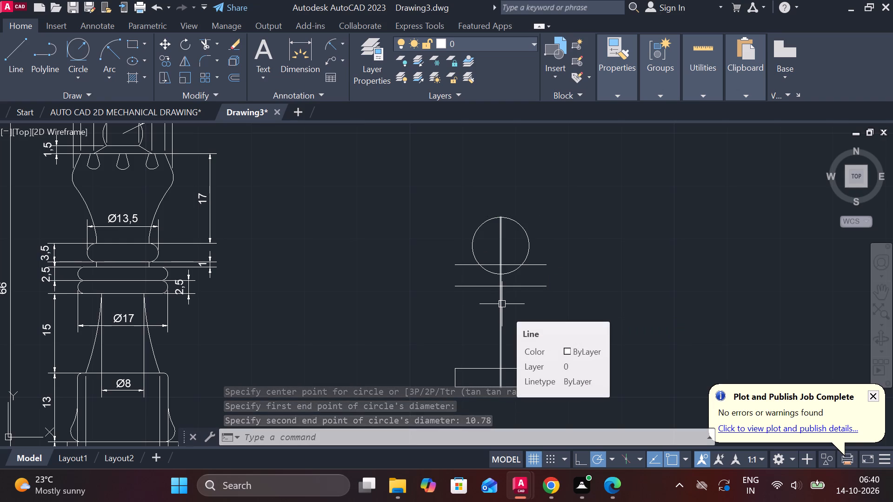
Trim the circle's part below the upper horizontal line and that line's two ends outside the circle.
scroll(521, 272, up, 2)
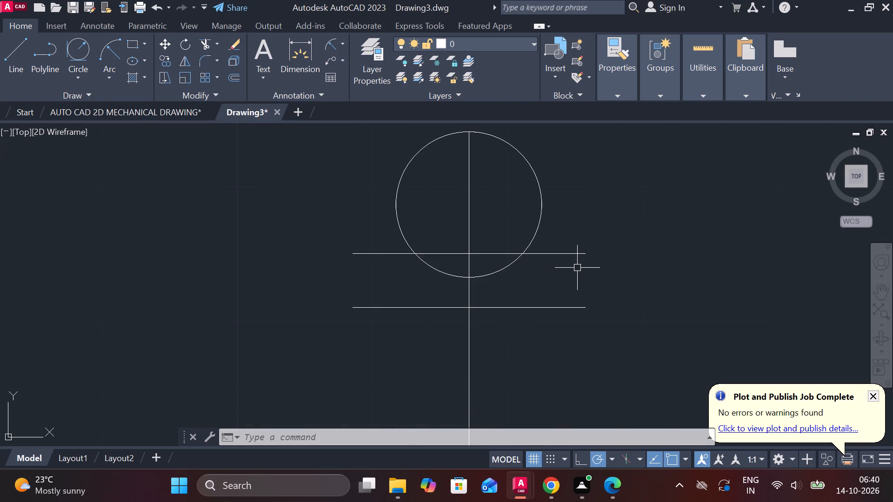
text(TR)
key(space)
click(540, 255)
click(507, 270)
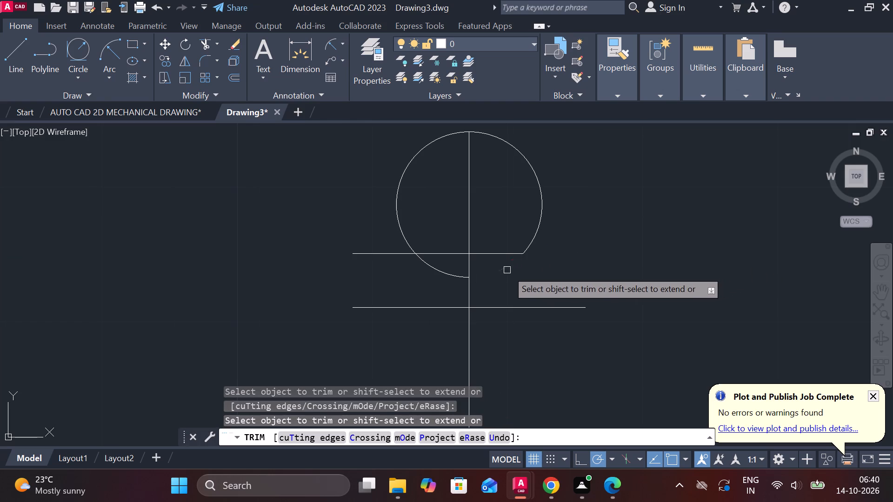
click(453, 280)
click(389, 254)
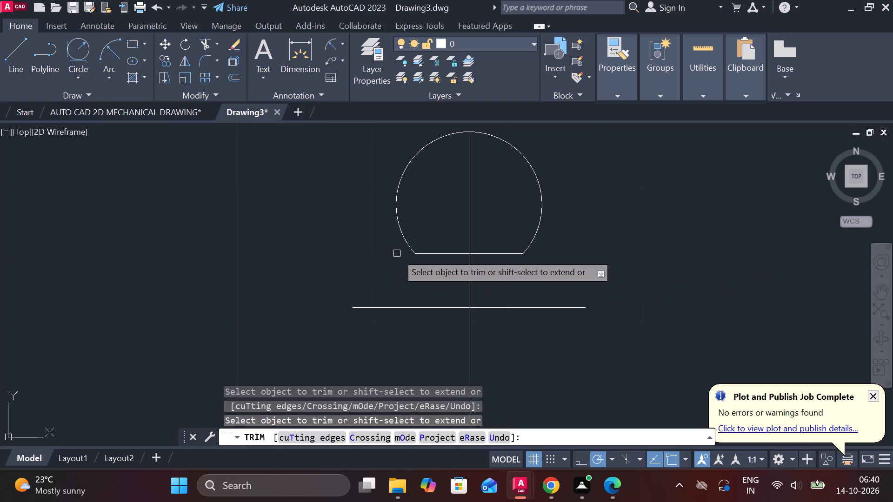
middle_click(571, 261)
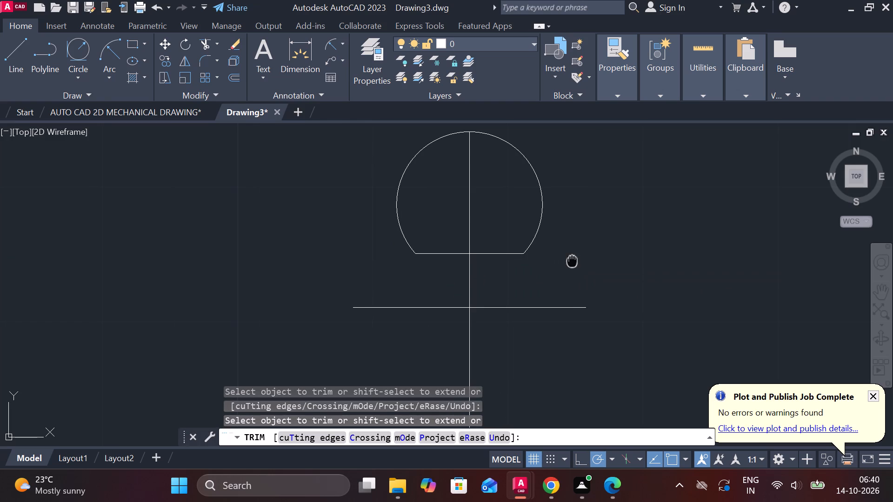
key(Escape)
Offset the vertical centre line by 6.75 to both sides.
scroll(579, 263, down, 1)
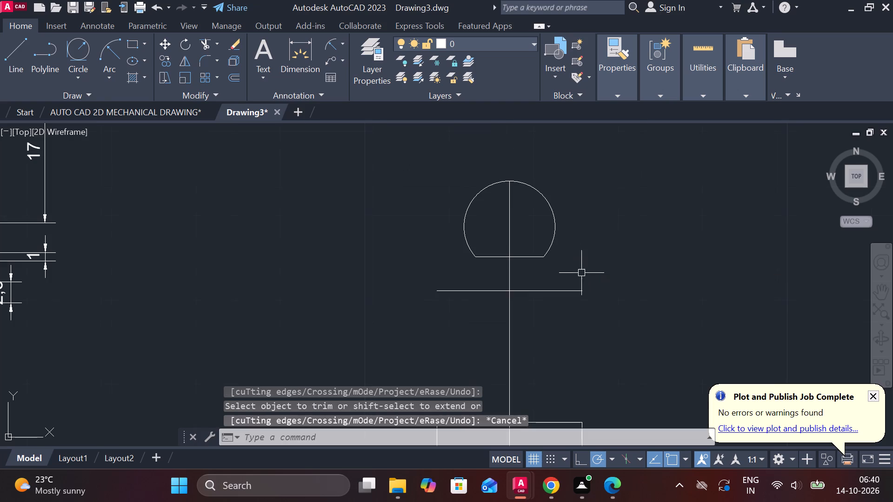
click(511, 311)
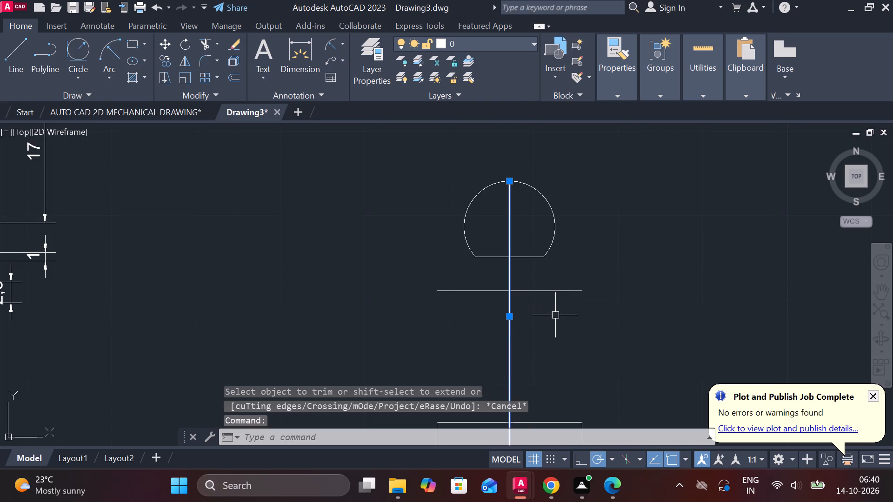
key(o)
key(Return)
key(Return)
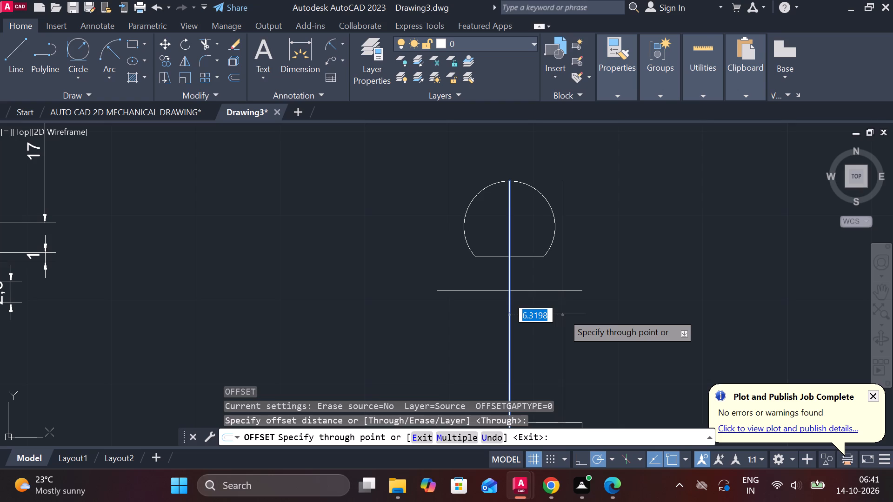
text(6.76)
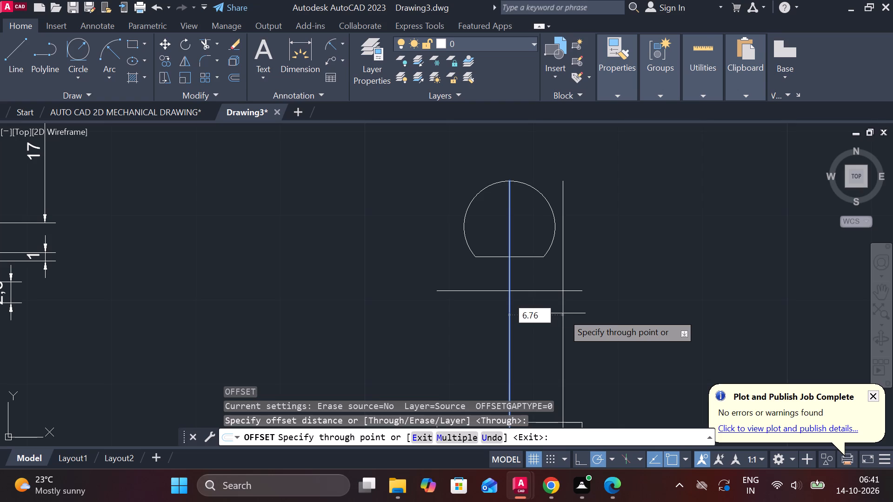
key(BackSpace)
key(5)
key(Return)
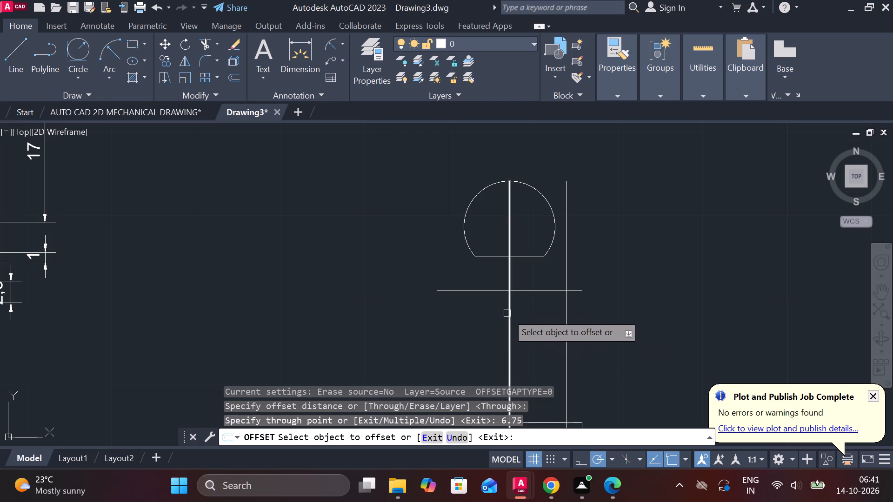
click(508, 314)
text(6.)
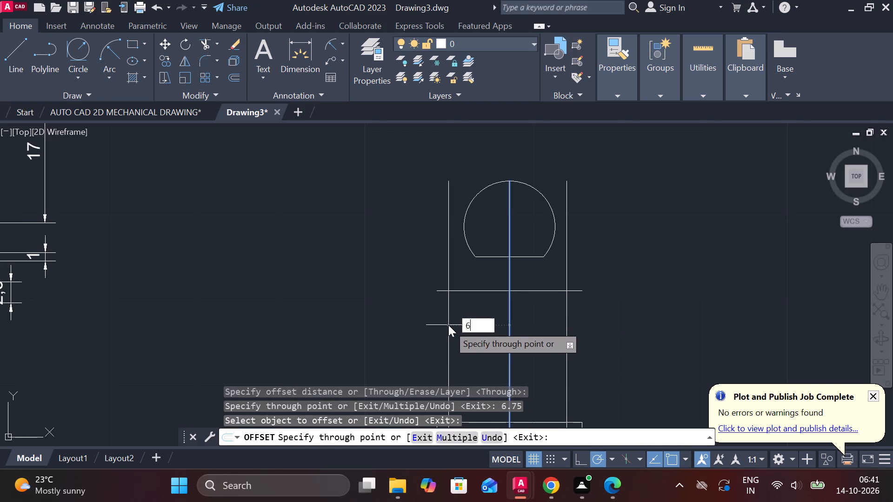
key(7)
key(5)
key(Return)
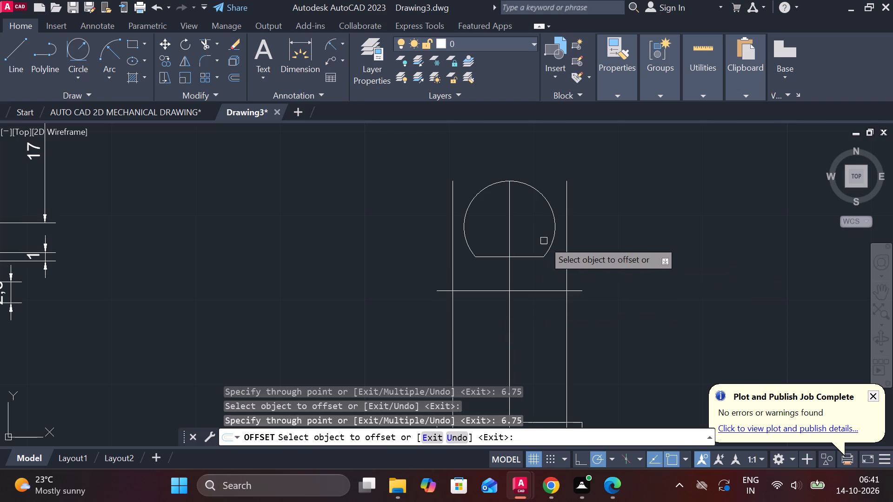
key(Escape)
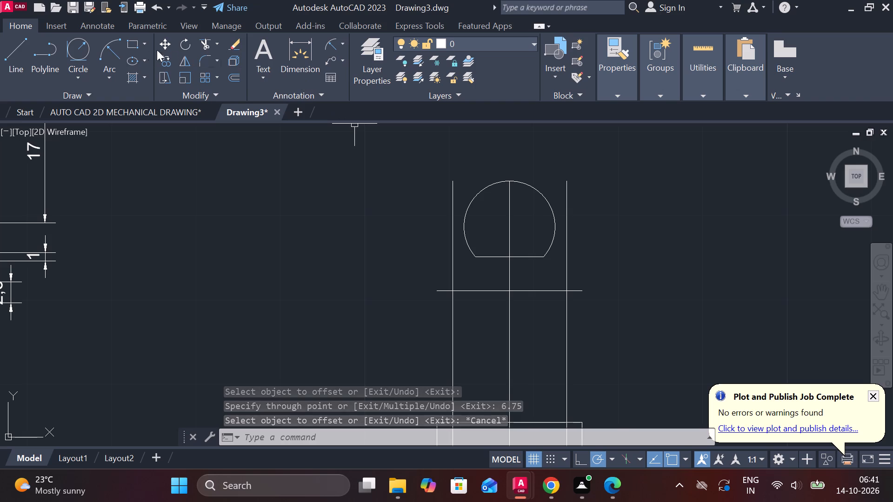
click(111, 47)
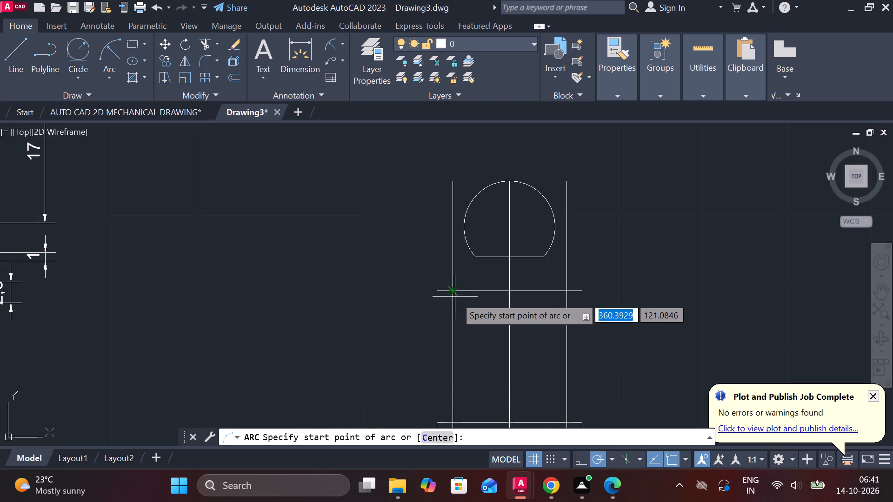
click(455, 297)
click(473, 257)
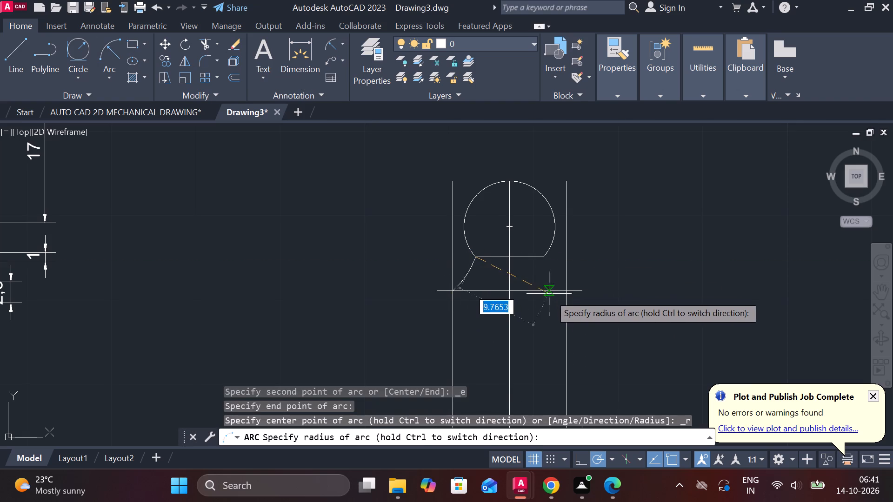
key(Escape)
Draw a three-point arc from the head chord's left end through the left offset line's lower-horizontal intersection, ending on that offset line about 6.15 below.
key(space)
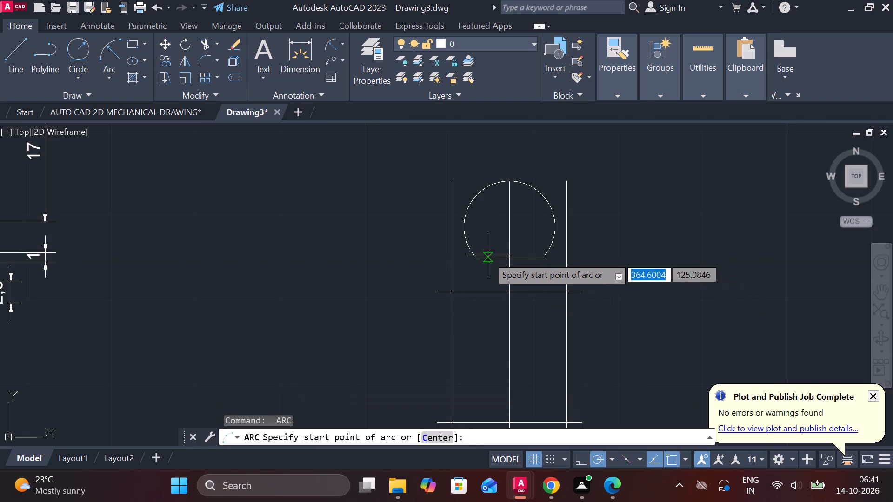
click(480, 258)
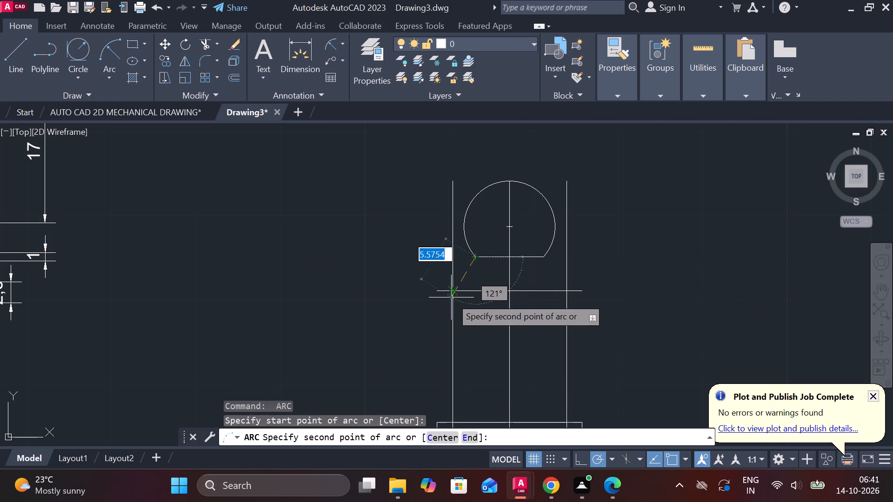
click(451, 297)
scroll(472, 344, up, 2)
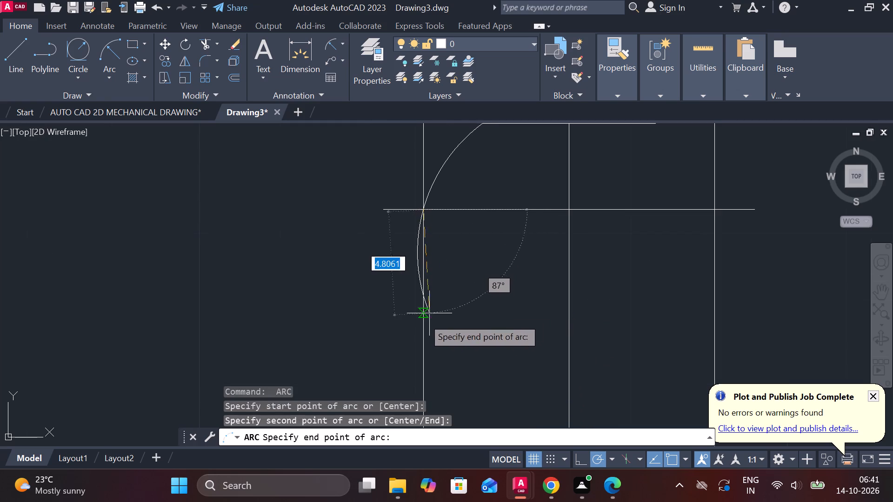
middle_drag(481, 261, 466, 350)
middle_drag(424, 387, 433, 330)
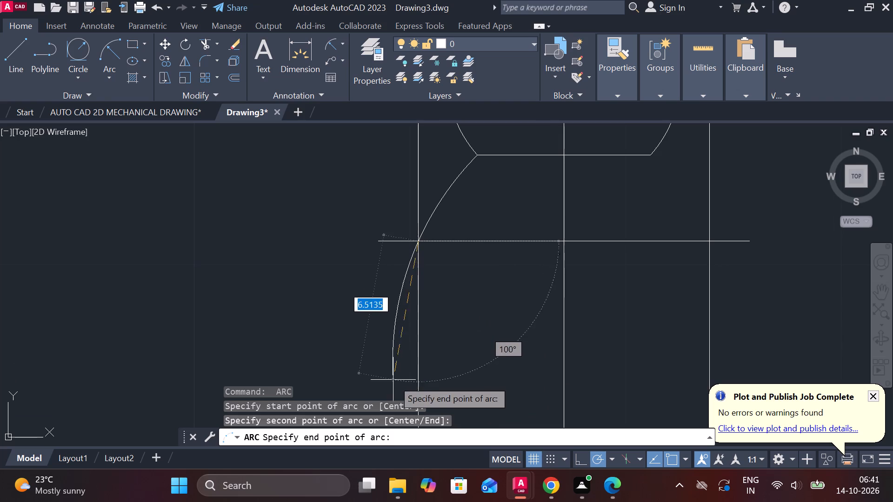
click(418, 374)
key(Escape)
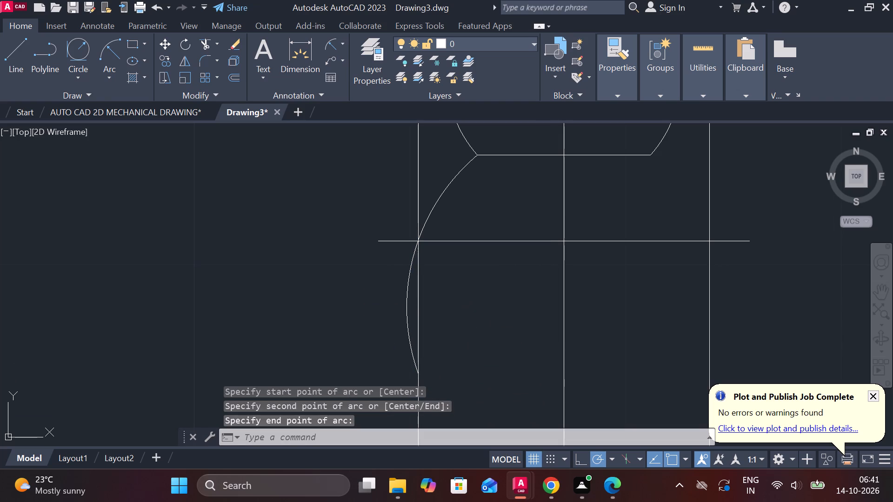
Trim the arc's part below the lower horizontal line.
text(TR)
key(space)
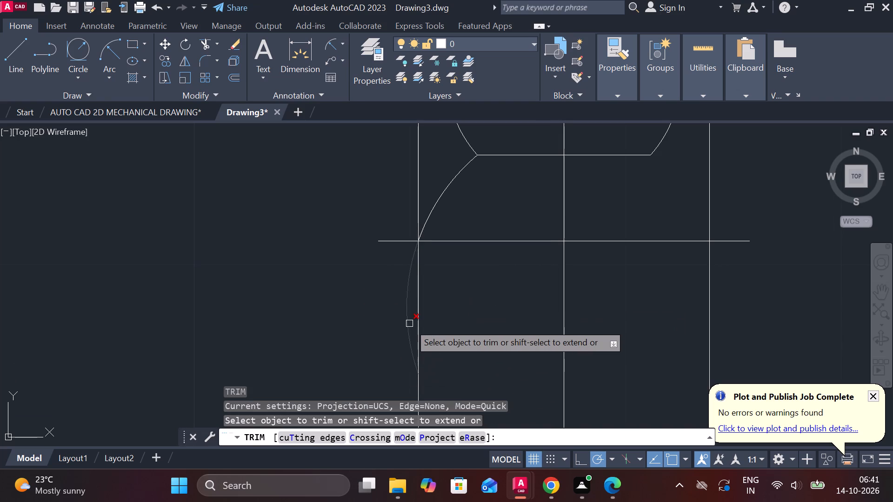
click(409, 324)
middle_drag(466, 263, 440, 335)
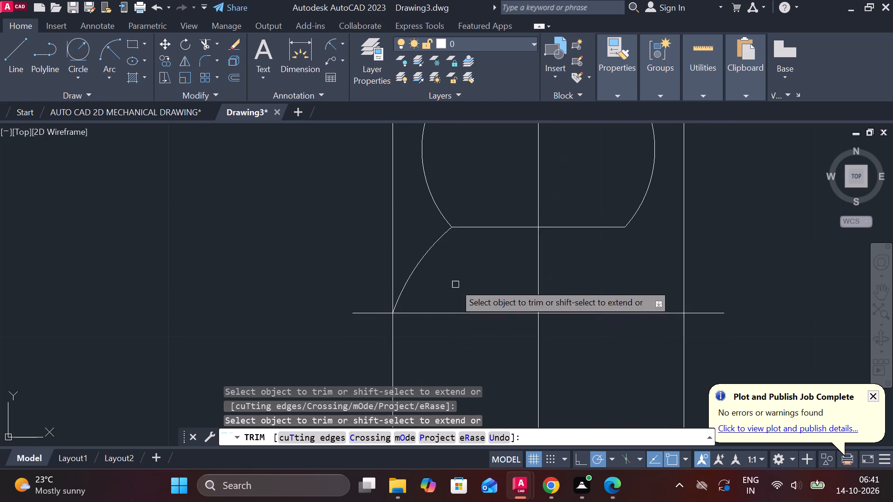
key(Escape)
Mirror the left collar arc about the vertical centre line, keeping the original.
click(427, 258)
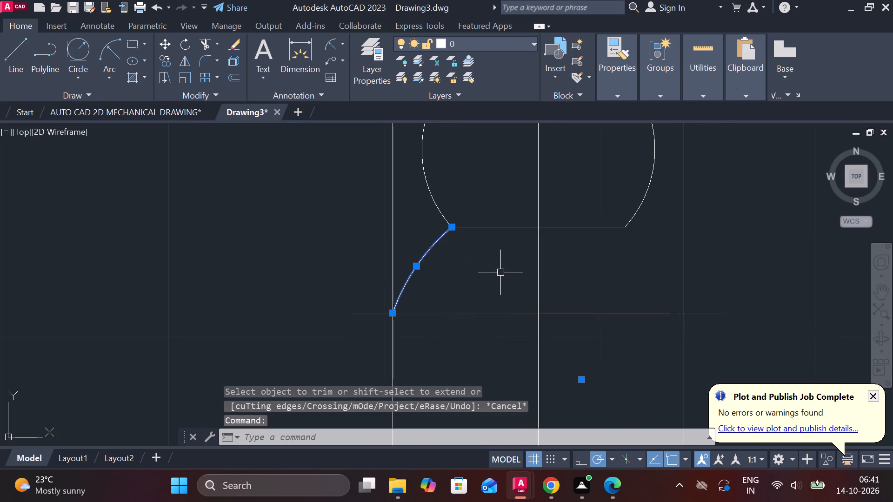
text(MI)
key(Return)
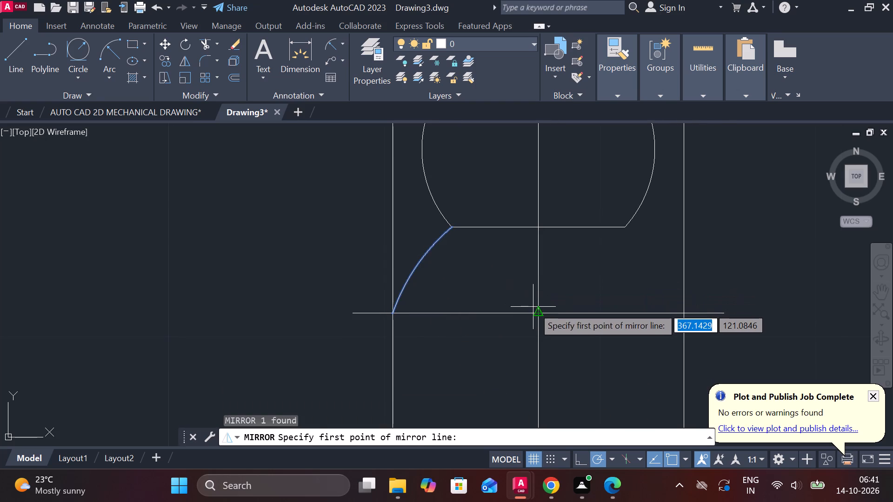
click(533, 307)
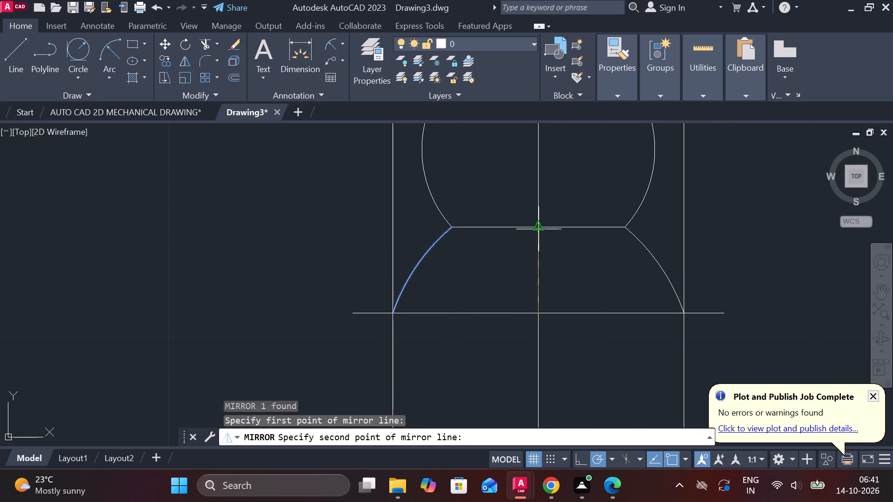
click(539, 229)
drag(577, 276, 539, 229)
scroll(563, 229, down, 2)
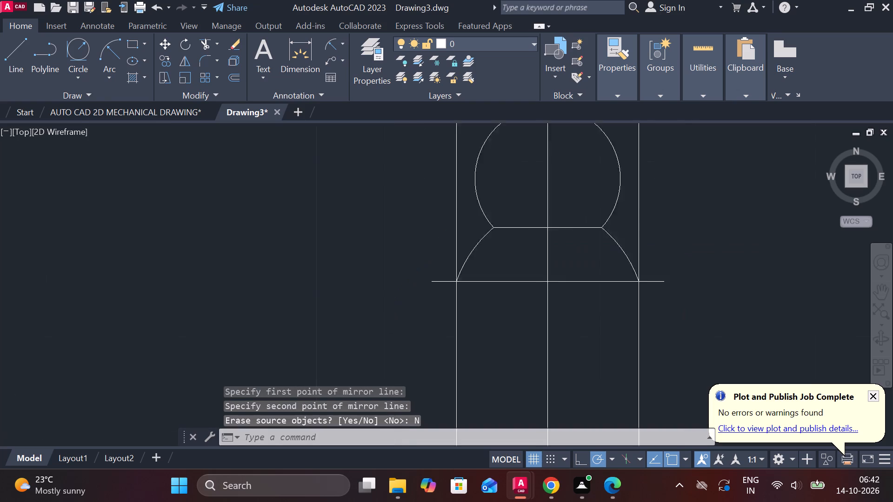
middle_drag(645, 229, 631, 229)
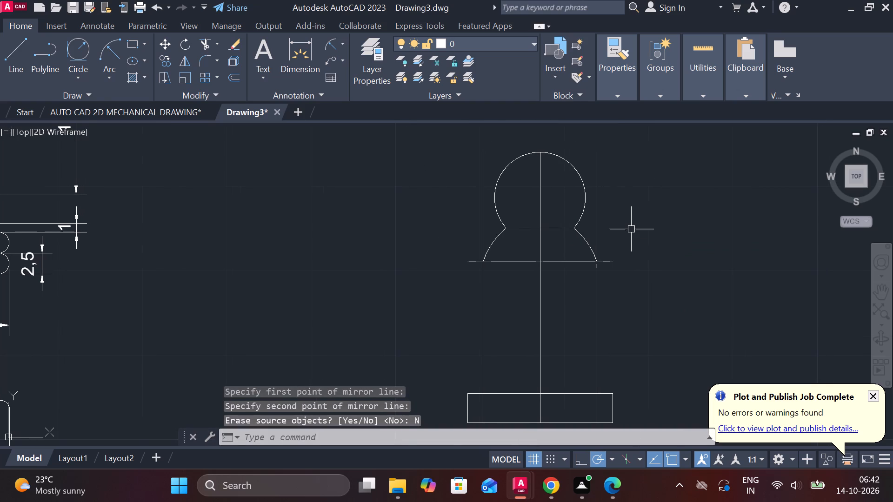
key(Escape)
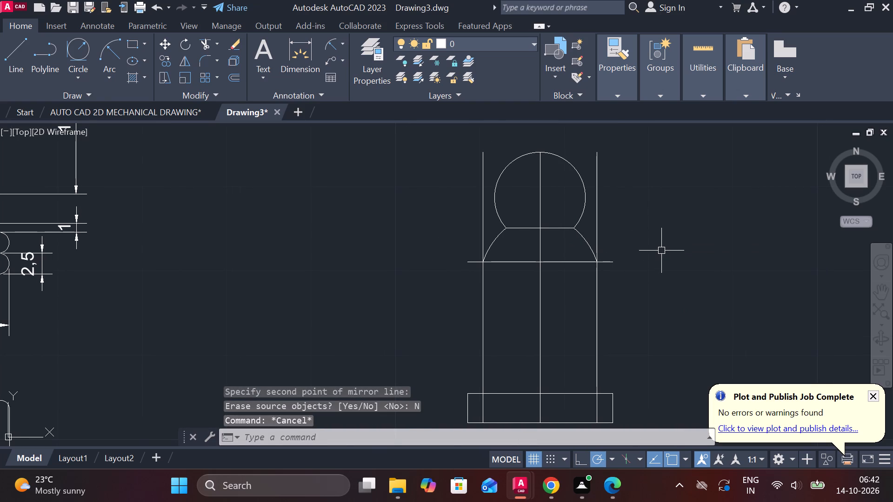
Trim both 6.75 offset lines above the base rectangle and the lower horizontal line's ends outside the collar arcs.
text(TR)
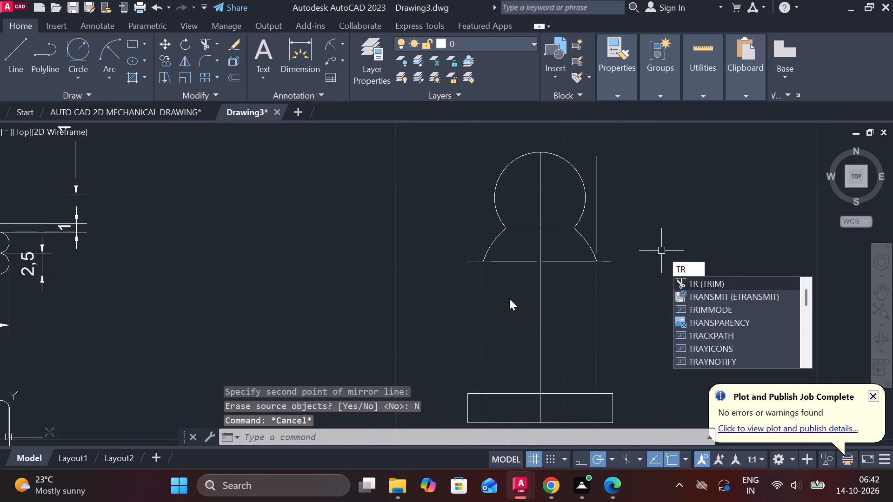
key(space)
drag(510, 296, 449, 300)
drag(614, 292, 582, 292)
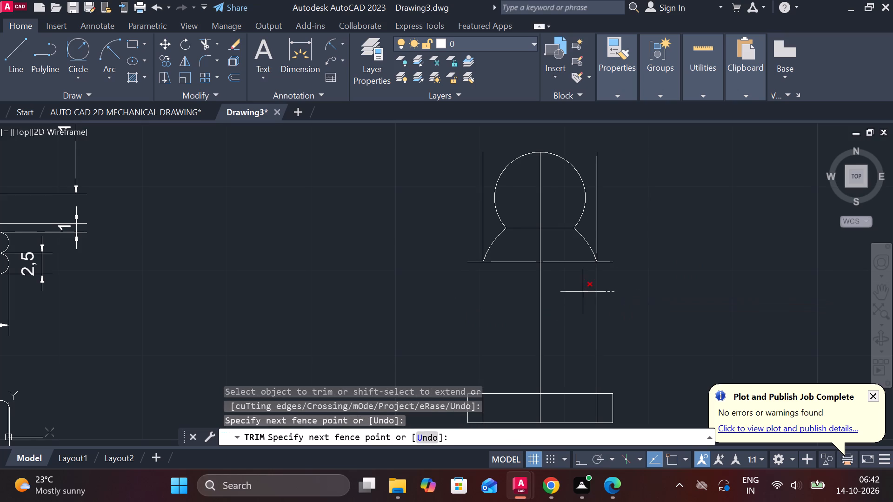
drag(582, 292, 580, 292)
click(595, 211)
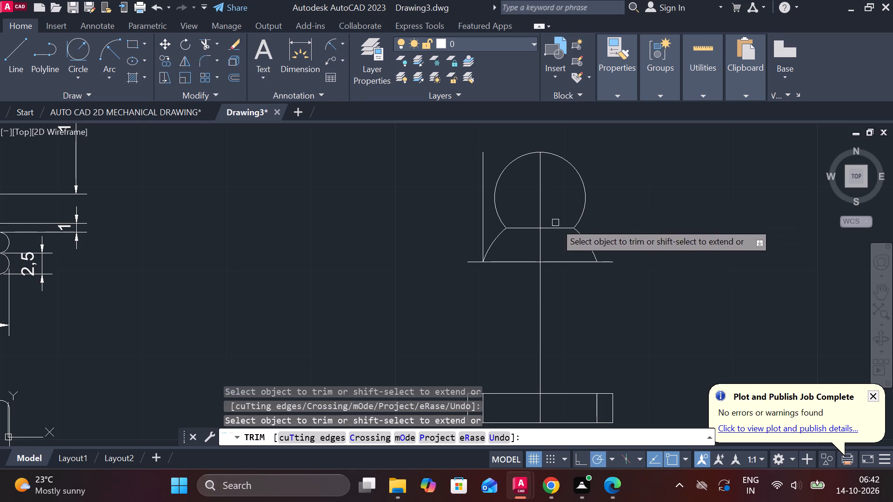
click(480, 205)
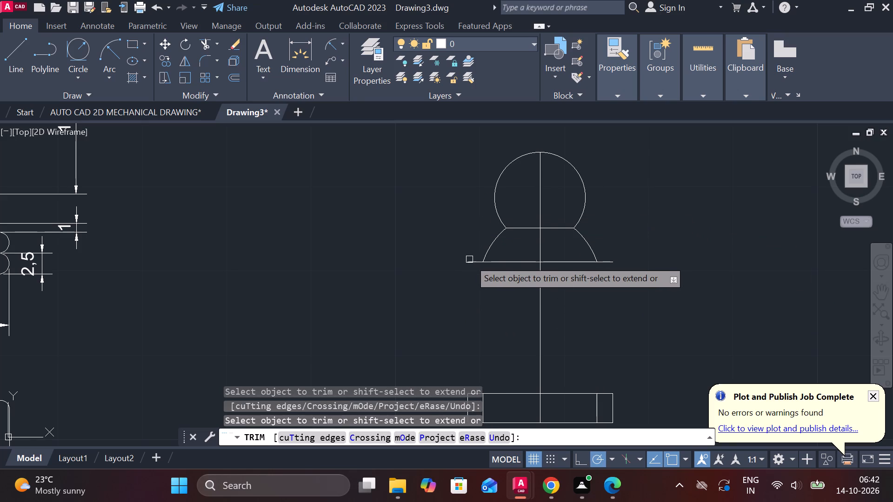
click(469, 259)
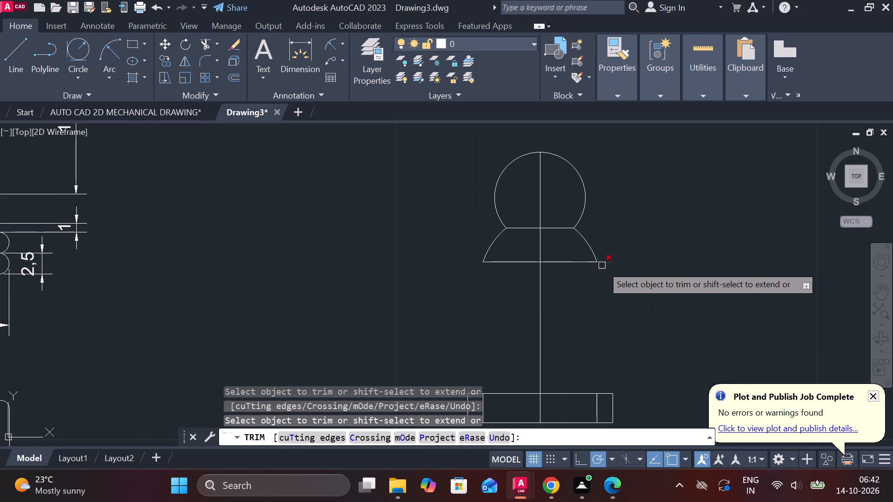
click(602, 265)
scroll(652, 271, down, 1)
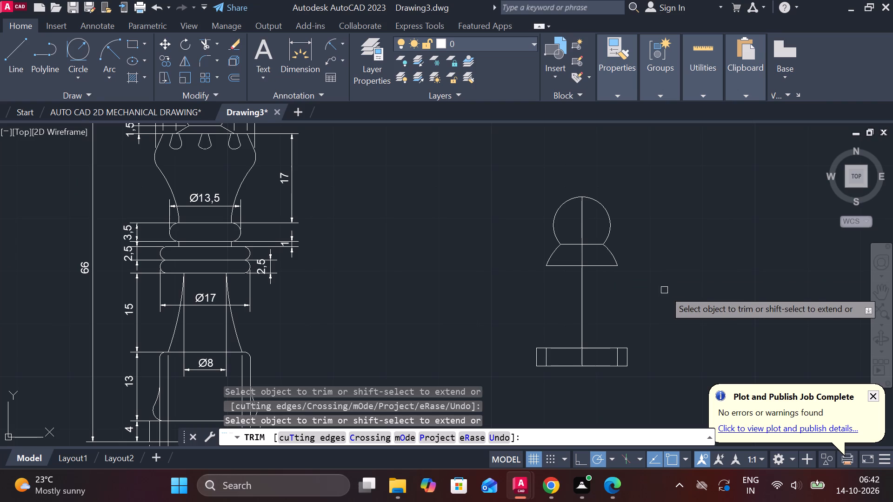
middle_drag(647, 293, 606, 260)
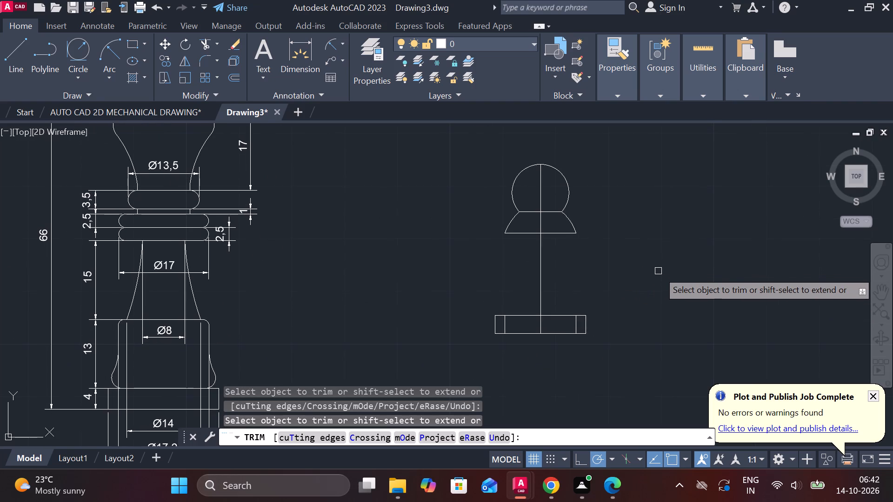
key(Escape)
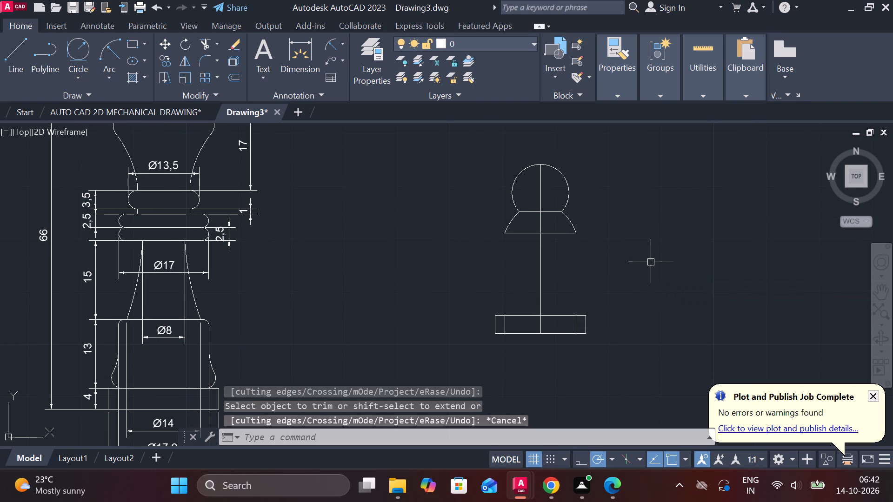
Offset the vertical centre line by 3.5 to both sides.
click(537, 243)
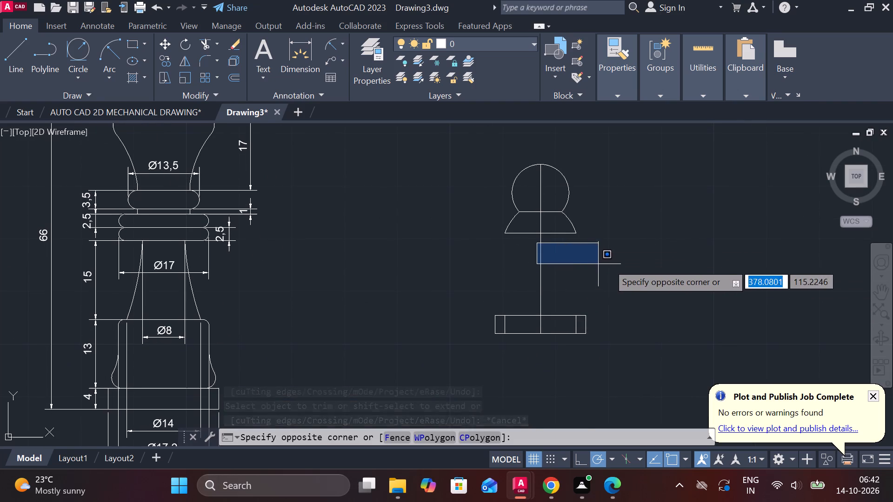
key(Escape)
click(542, 268)
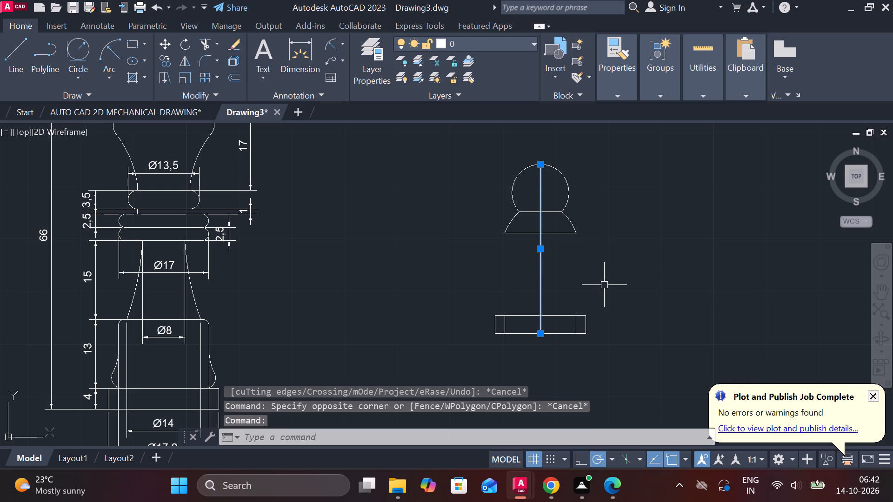
key(o)
key(Return)
key(Return)
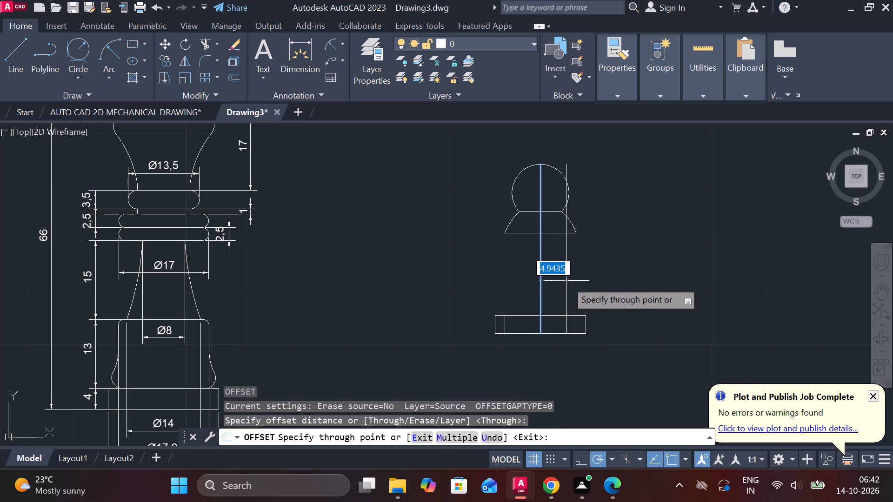
key(5)
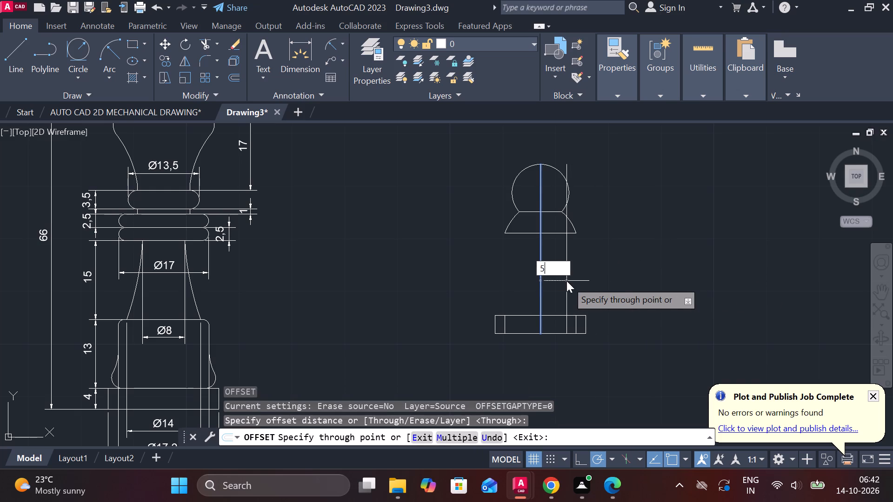
key(BackSpace)
text(3.5)
key(Return)
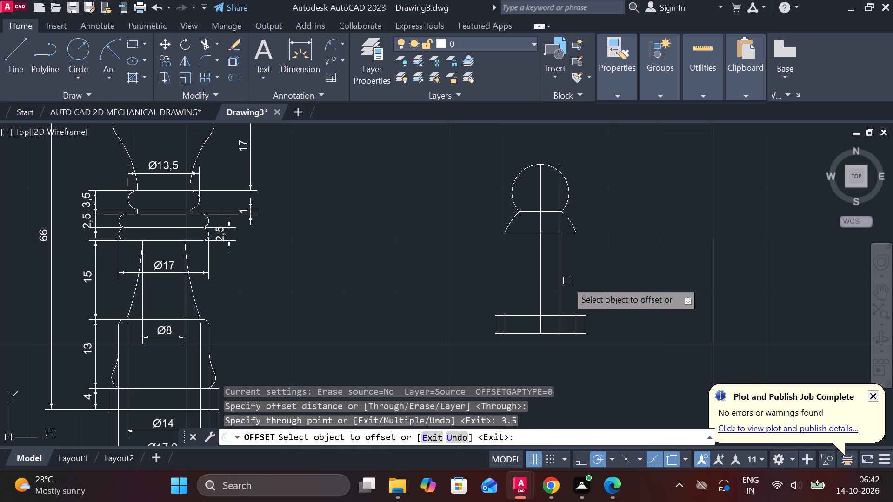
double_click(541, 258)
text(3.5)
key(Return)
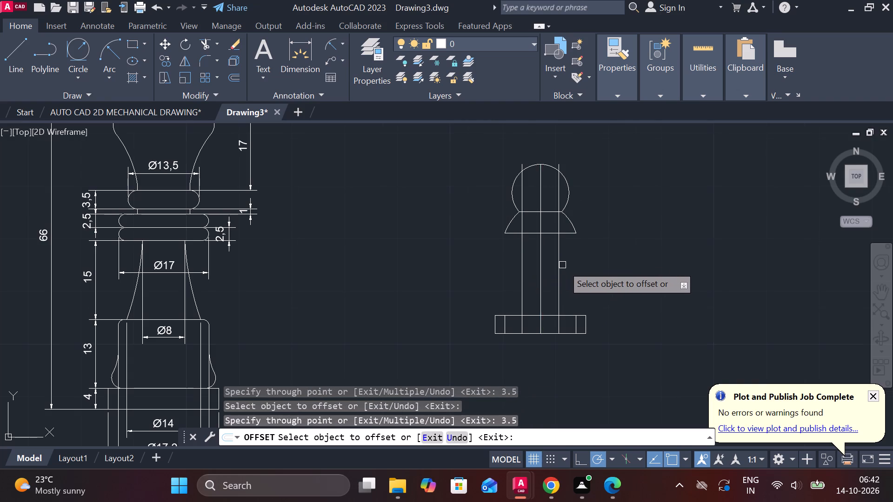
scroll(562, 265, up, 1)
scroll(606, 265, down, 1)
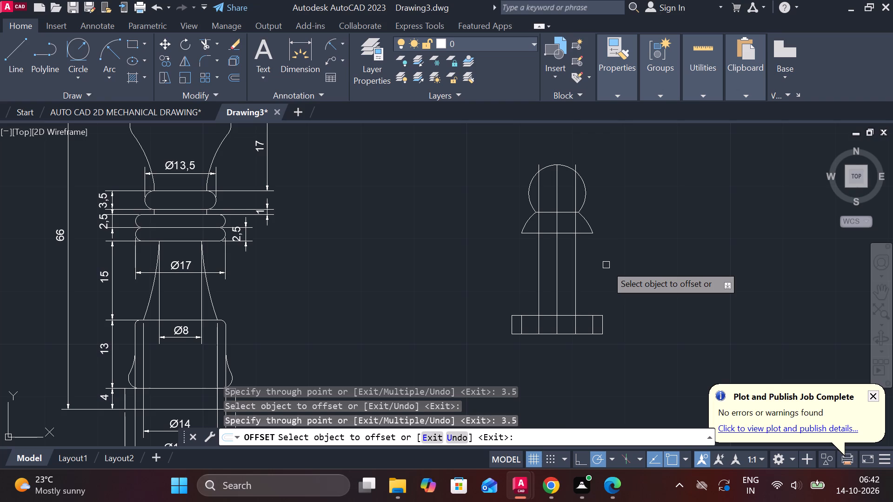
key(Escape)
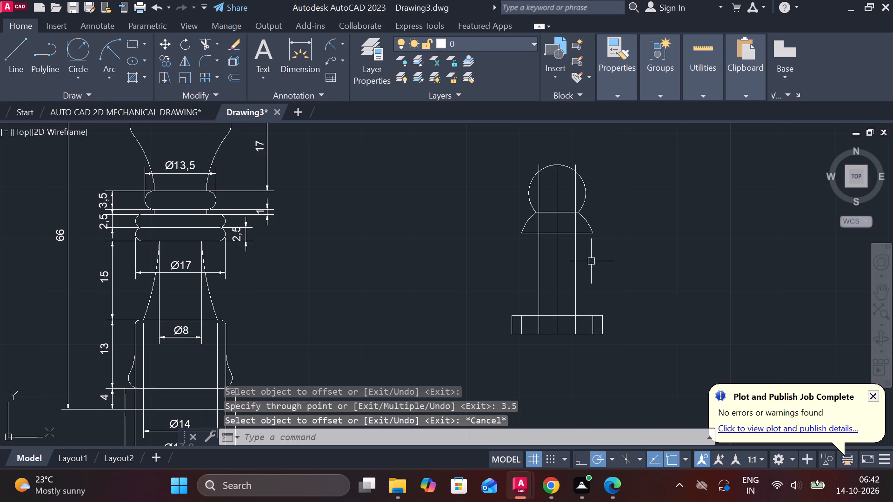
Draw a two-point circle of diameter 5.1 from the base rectangle's upper-left corner to the left stem line.
scroll(505, 311, up, 1)
middle_click(505, 311)
middle_drag(506, 304, 483, 301)
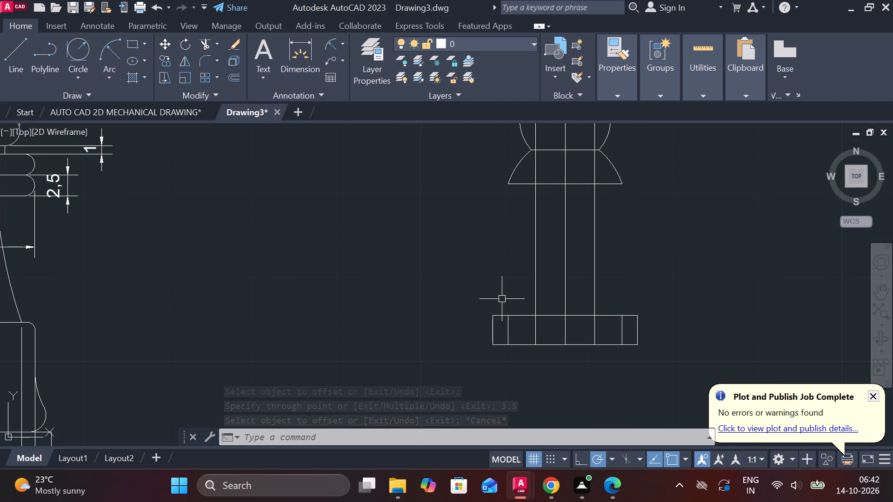
text(C)
key(space)
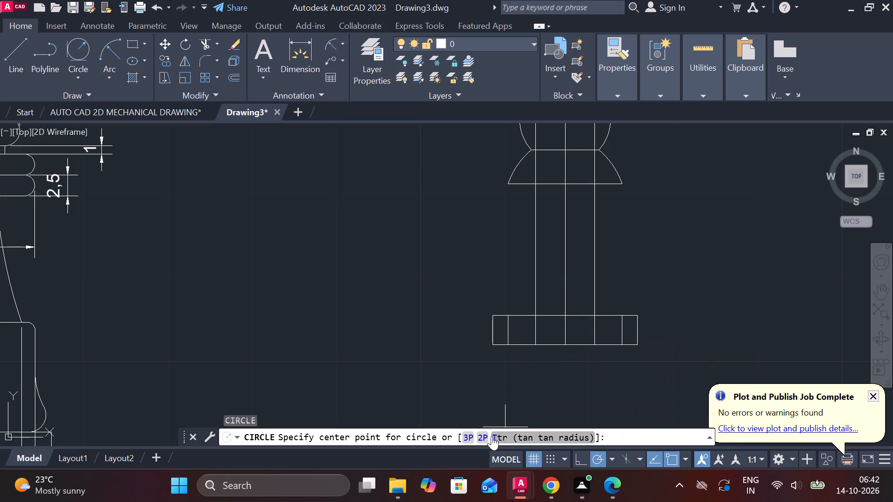
click(488, 435)
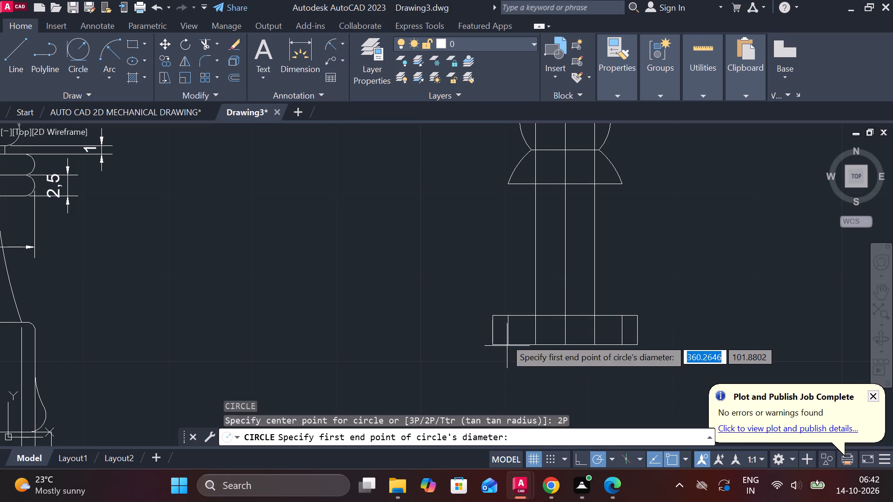
scroll(495, 324, up, 2)
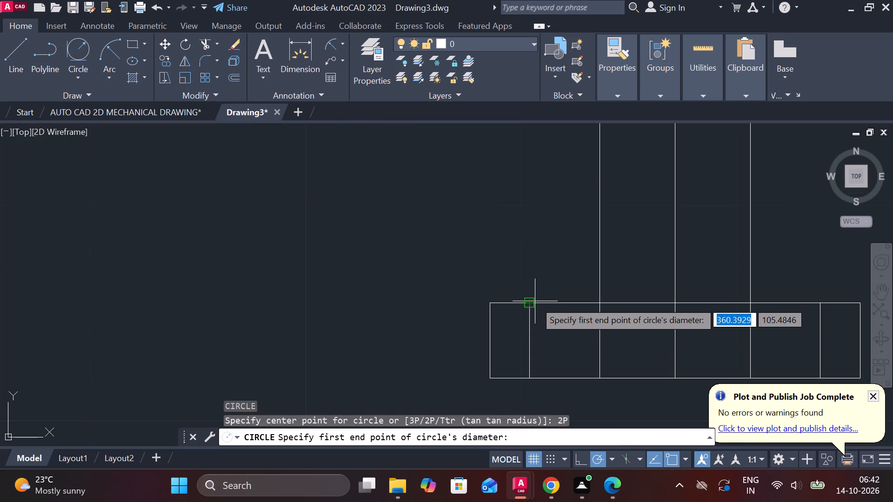
click(498, 302)
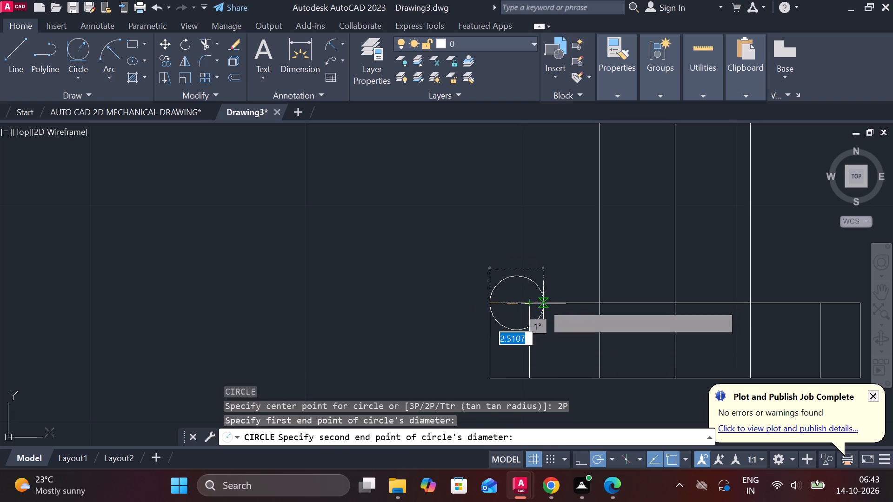
scroll(534, 302, down, 2)
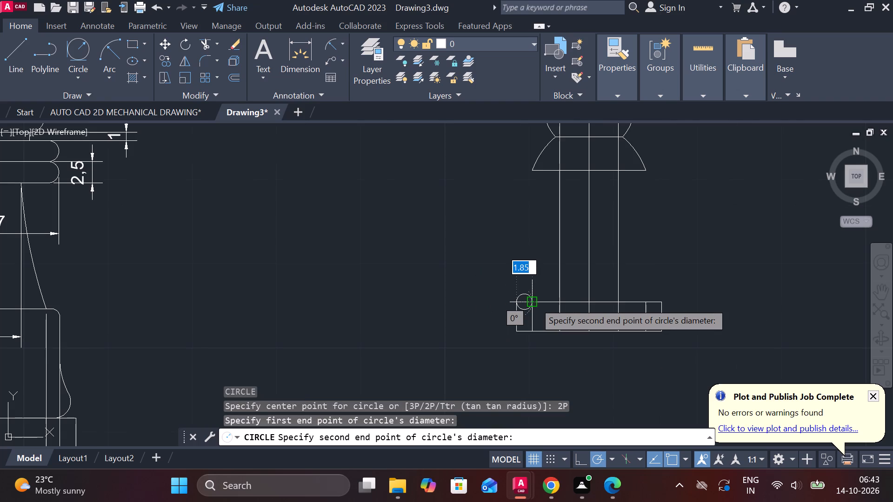
click(557, 304)
key(Escape)
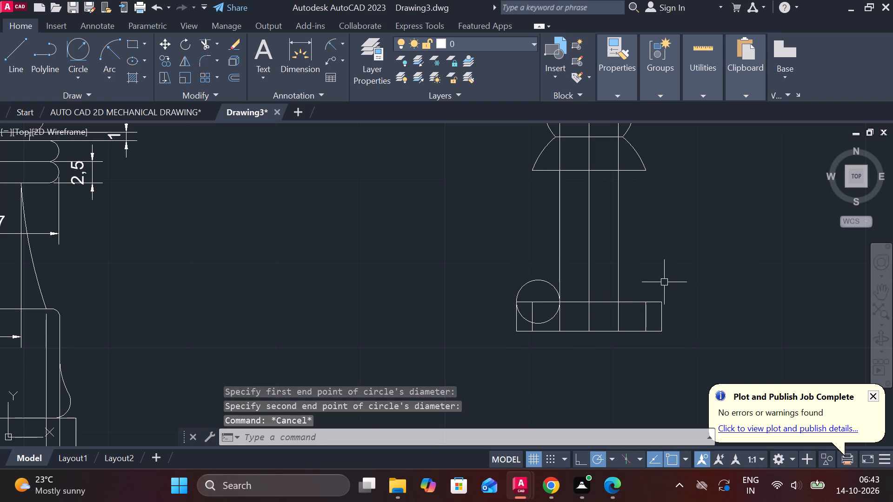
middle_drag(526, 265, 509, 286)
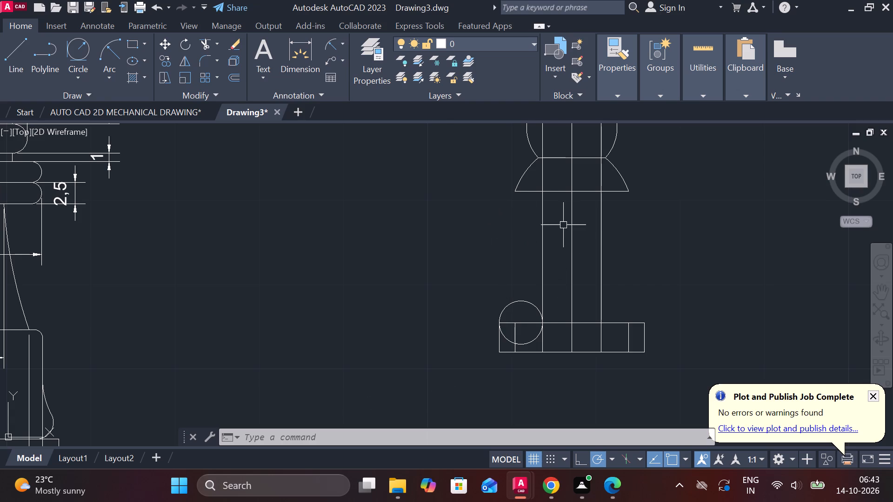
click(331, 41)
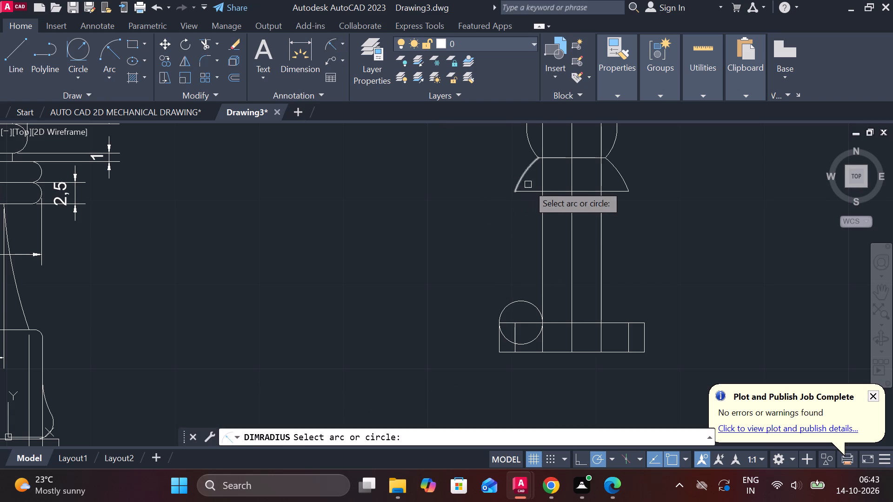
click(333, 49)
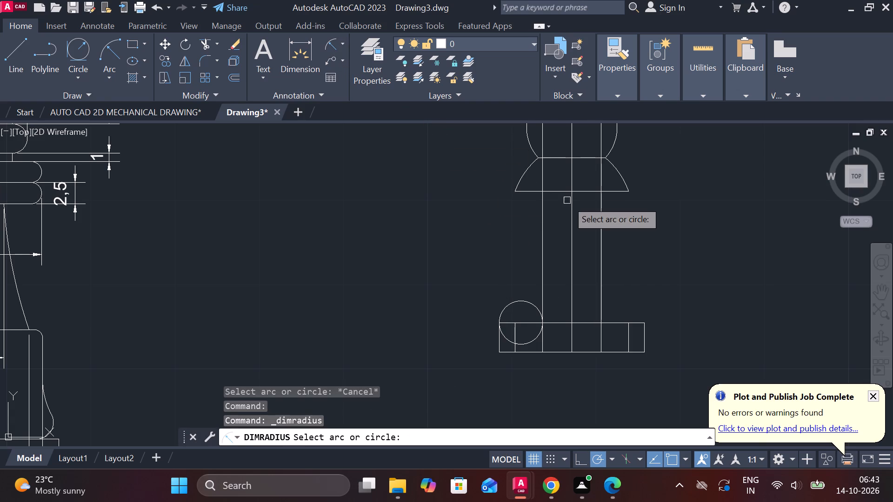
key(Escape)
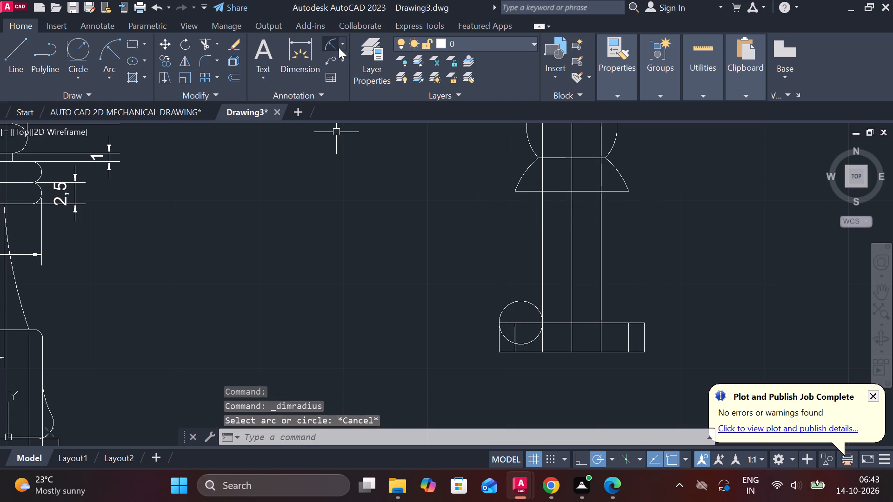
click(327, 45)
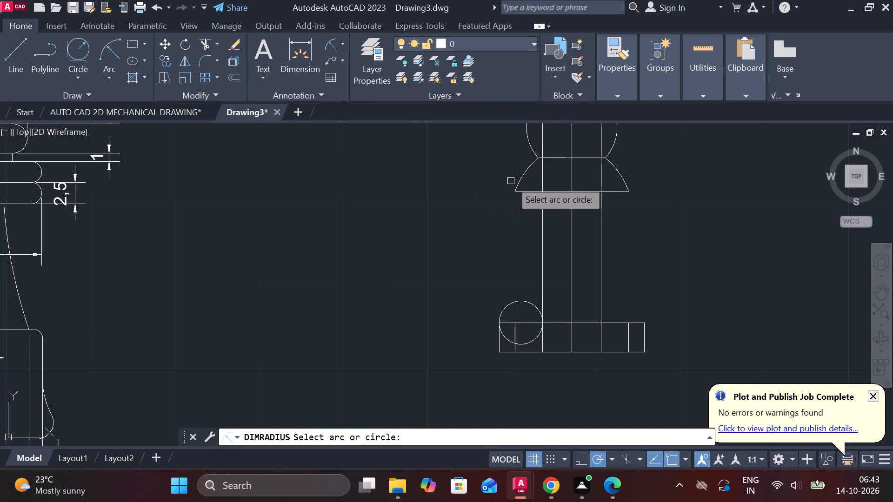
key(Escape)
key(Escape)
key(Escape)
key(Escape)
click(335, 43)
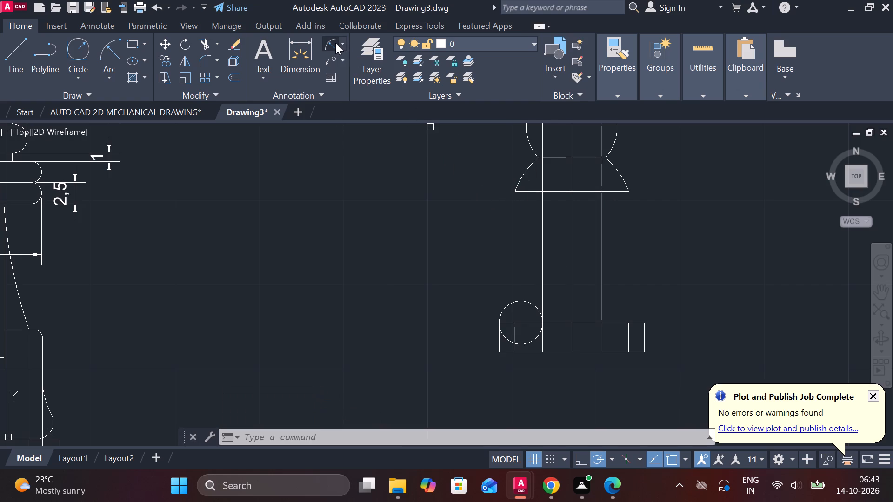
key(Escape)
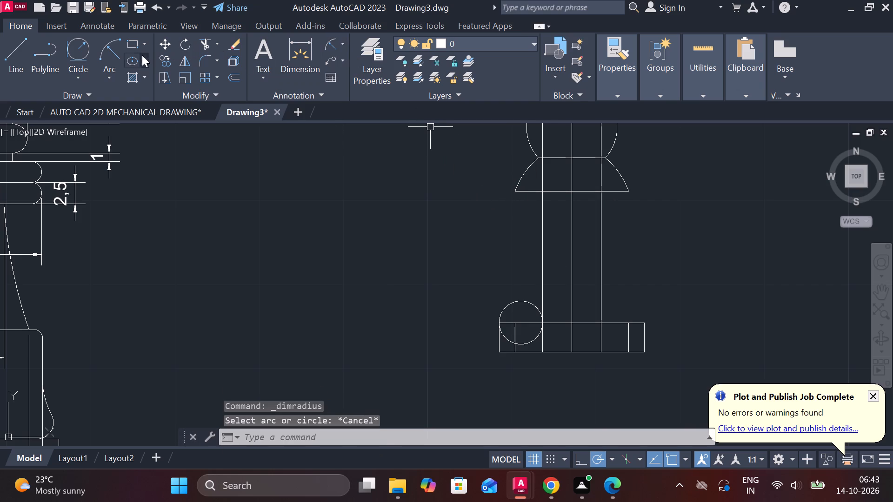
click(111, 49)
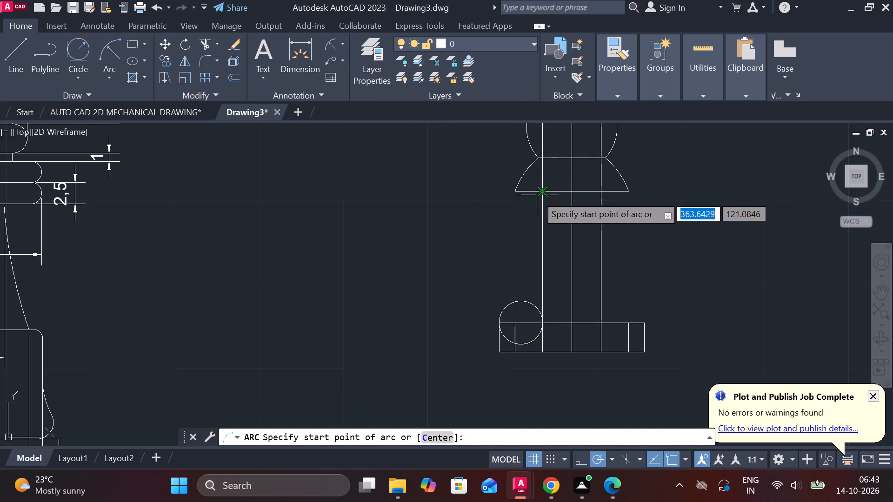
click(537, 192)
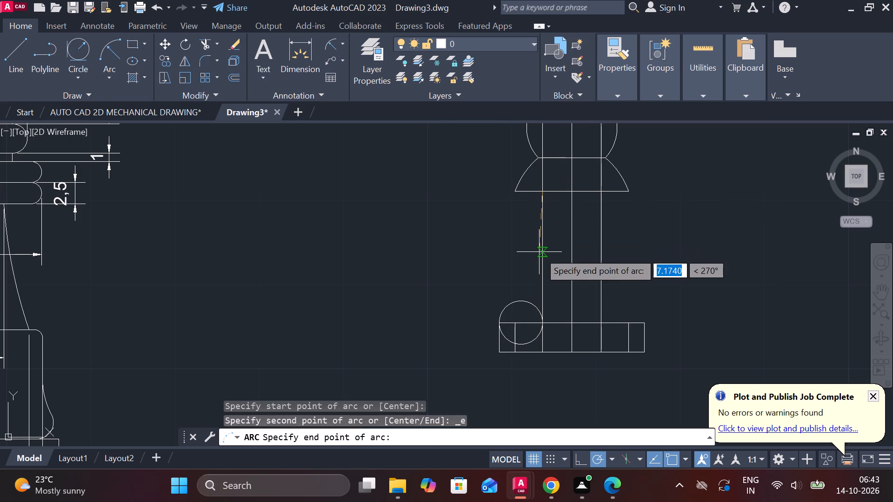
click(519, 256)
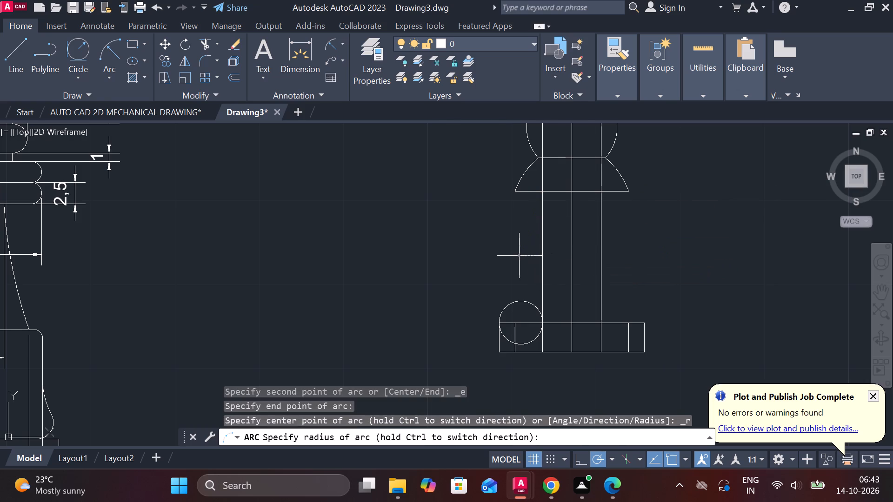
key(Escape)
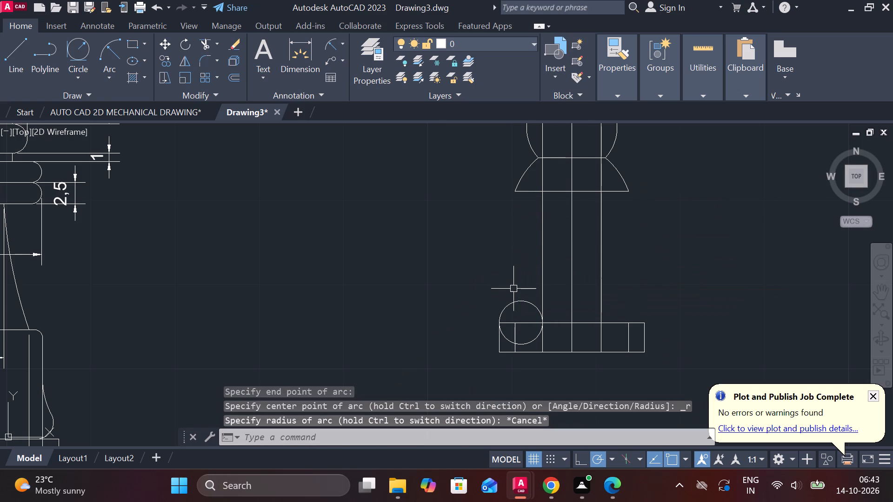
Draw a three-point arc from left of the stem through the left stem line's crossing with the collar's lower edge, ending at the collar's upper edge.
key(space)
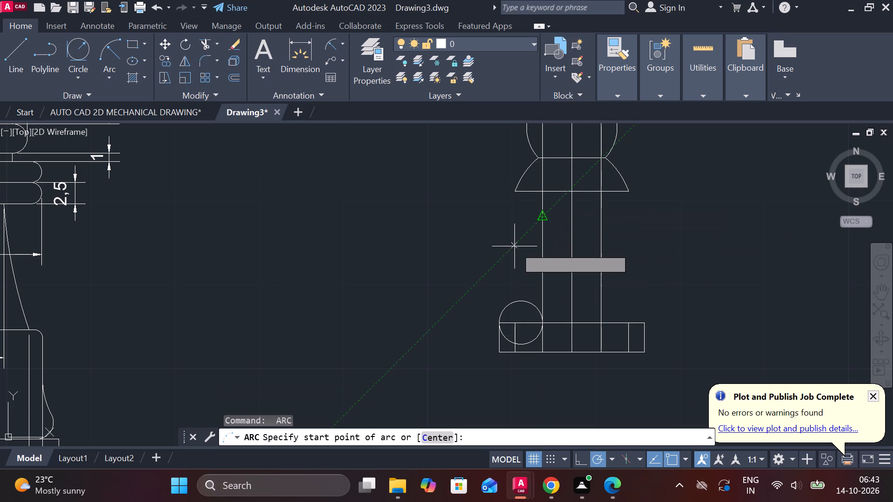
click(513, 257)
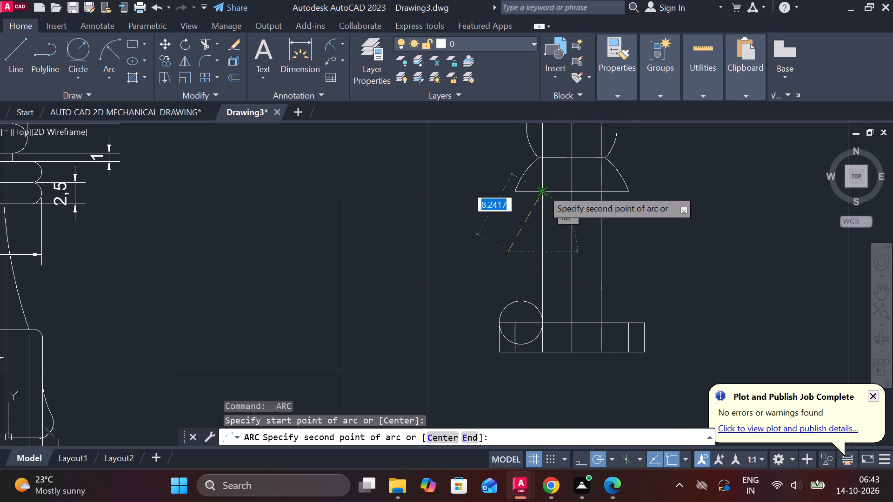
click(542, 191)
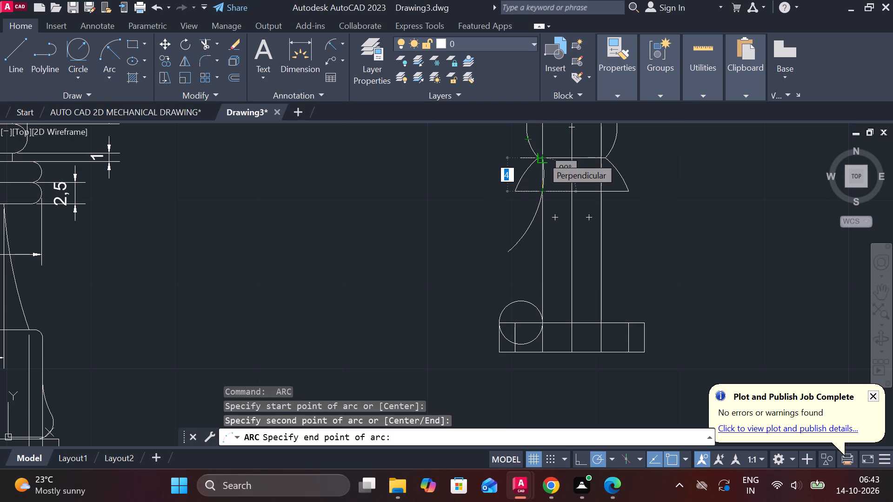
click(542, 157)
key(Escape)
Trim the new stem arc's part above the collar's lower horizontal line.
scroll(554, 222, up, 1)
middle_drag(554, 222, 557, 223)
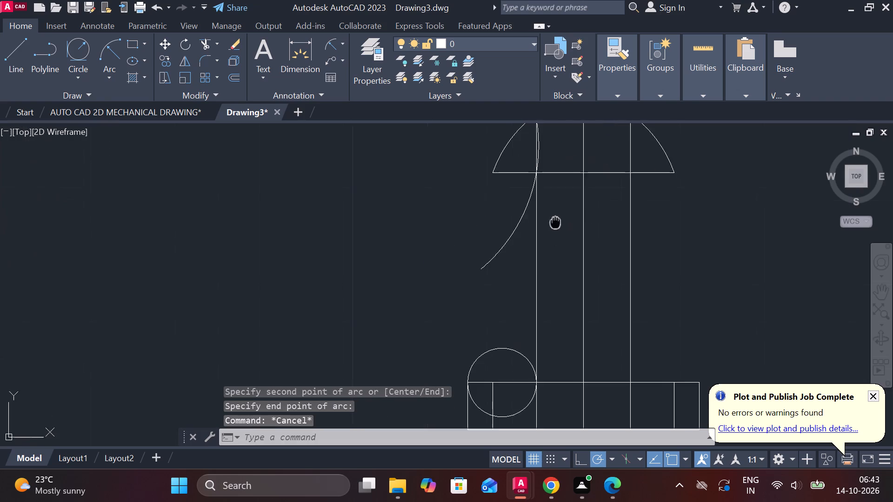
middle_drag(557, 223, 546, 296)
key(t)
text(R)
key(space)
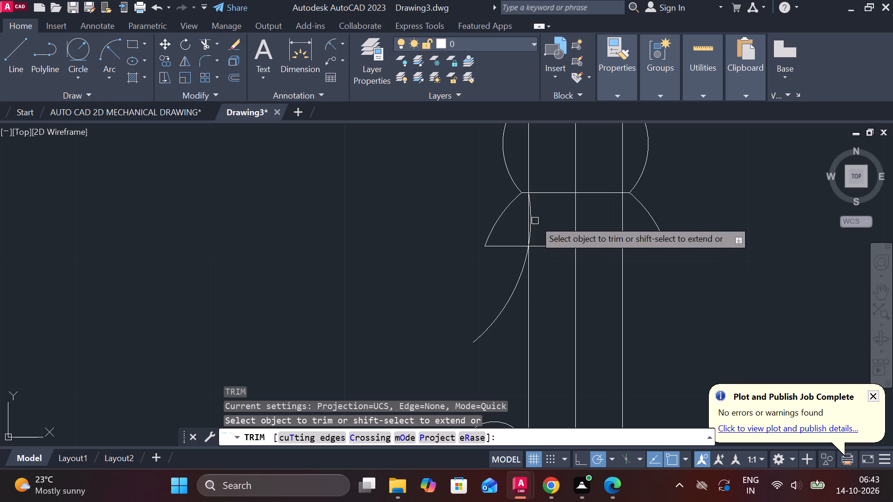
click(533, 214)
scroll(403, 330, down, 1)
middle_drag(403, 330, 440, 312)
key(Escape)
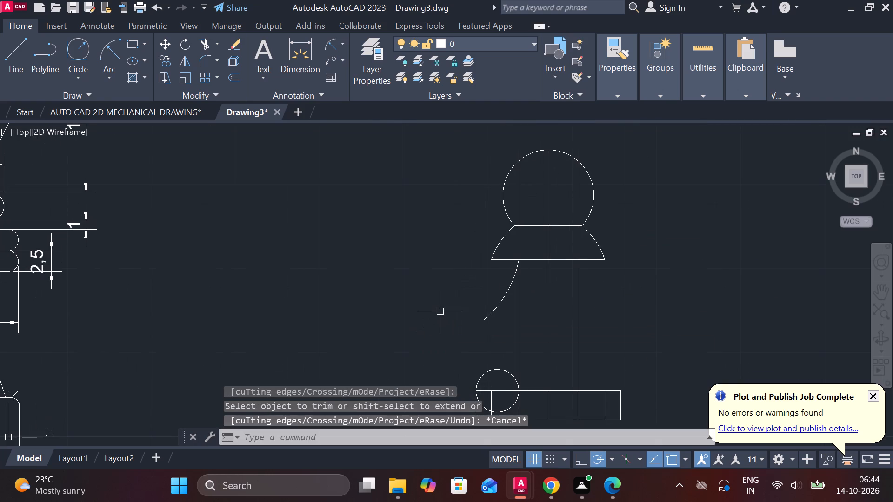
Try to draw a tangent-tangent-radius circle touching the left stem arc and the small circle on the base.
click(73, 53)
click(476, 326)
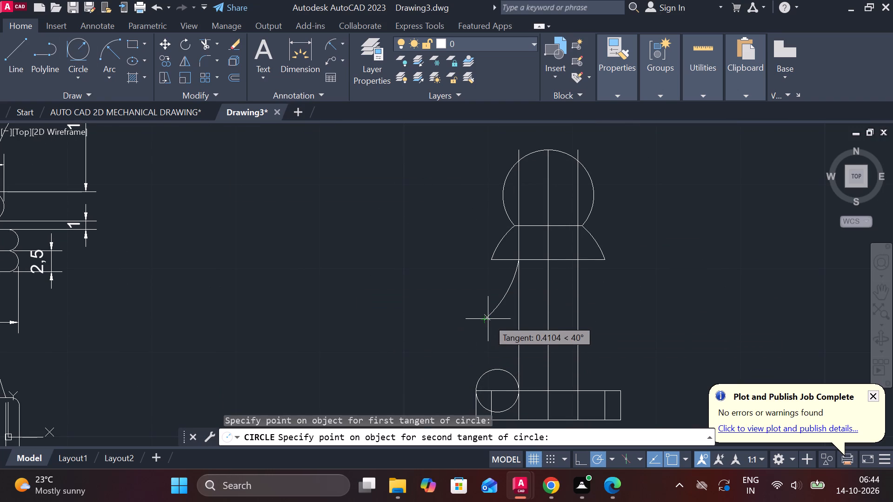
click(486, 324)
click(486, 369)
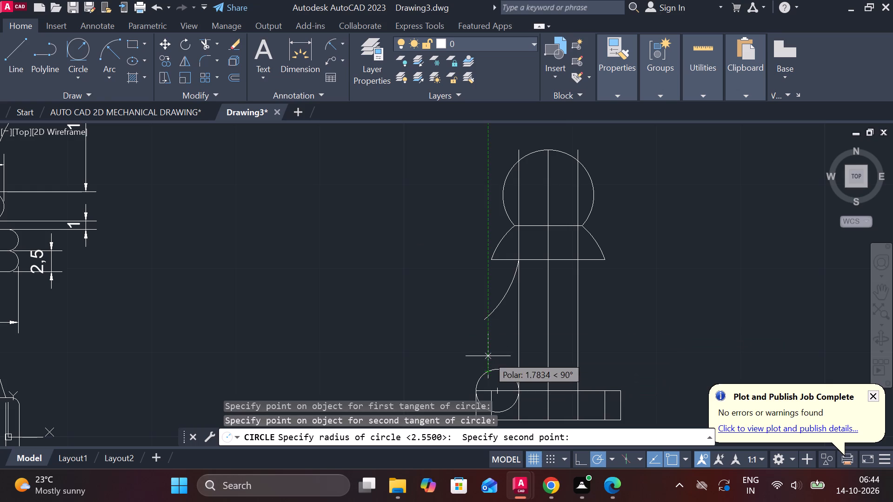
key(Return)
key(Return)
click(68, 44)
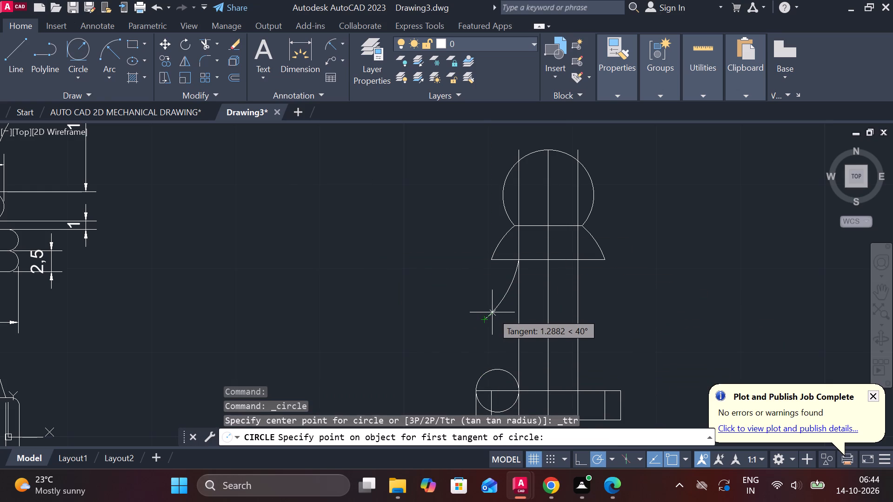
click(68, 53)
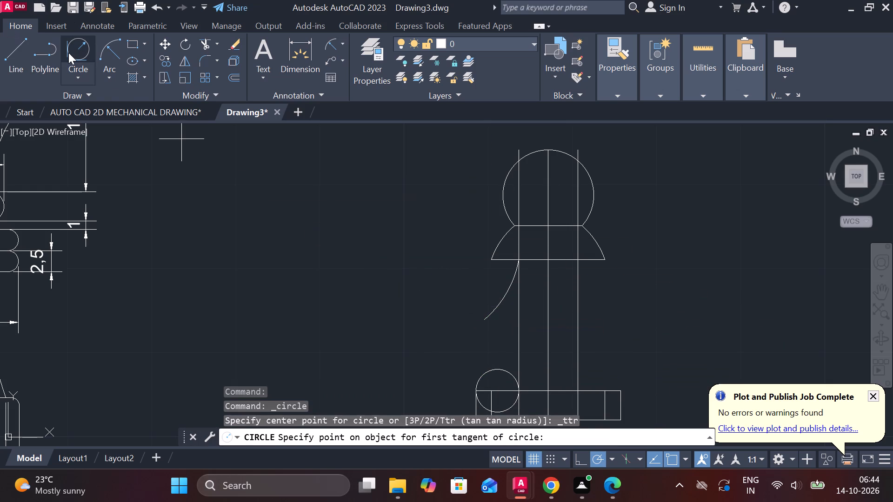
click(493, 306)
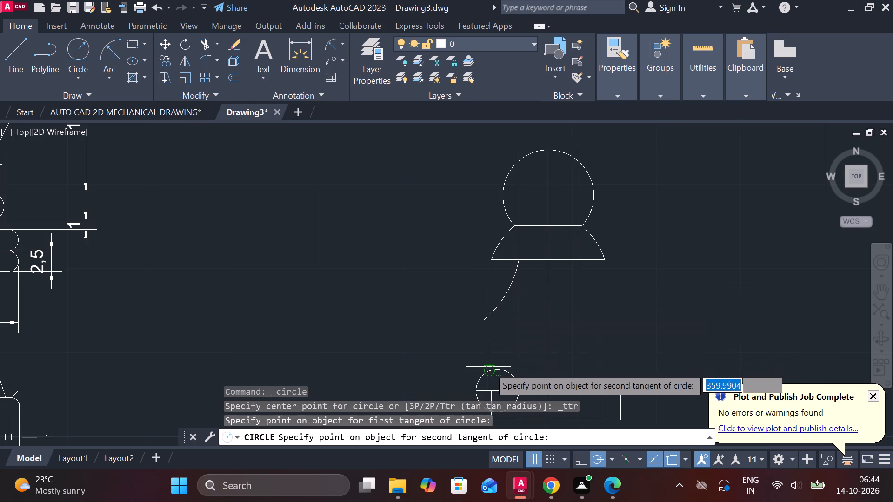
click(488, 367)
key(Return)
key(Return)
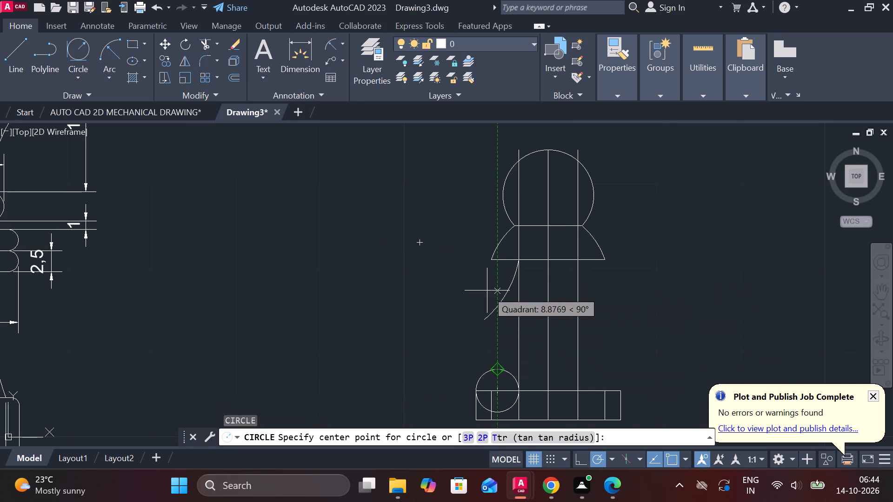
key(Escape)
Draw a small start-end-radius arc of radius about 1.6, curving down from the left stem arc's lower end.
click(100, 41)
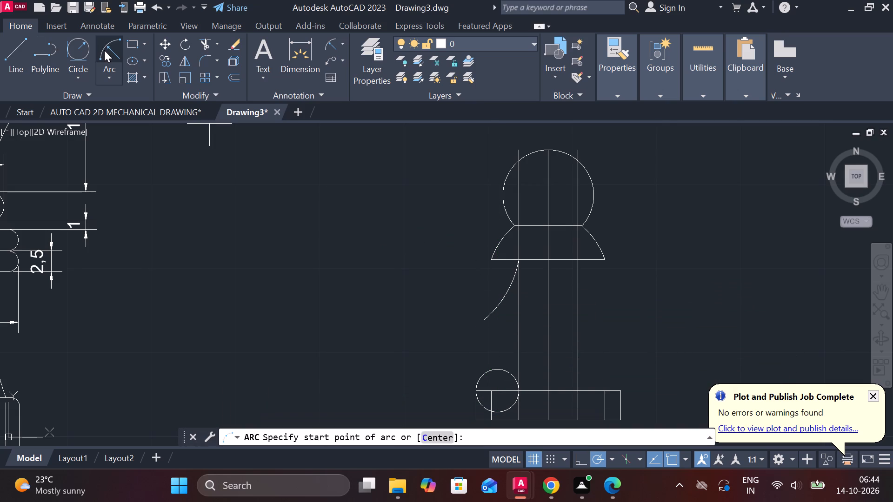
click(486, 327)
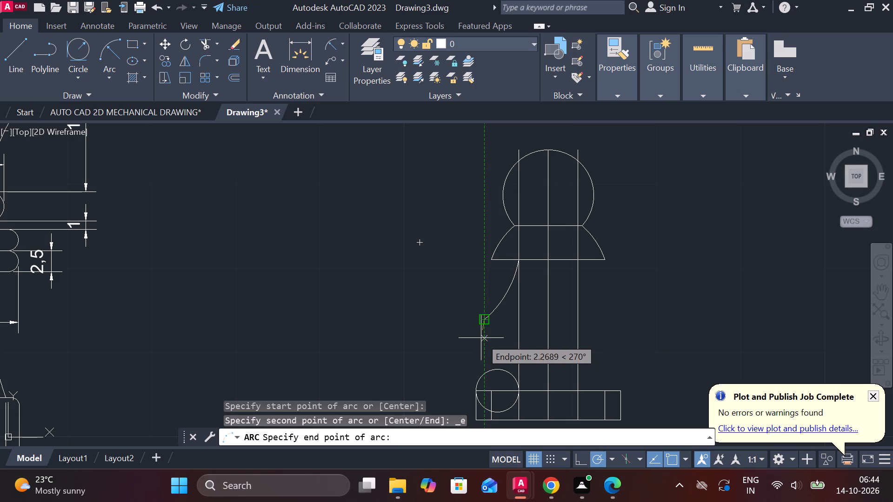
scroll(481, 338, up, 2)
click(483, 323)
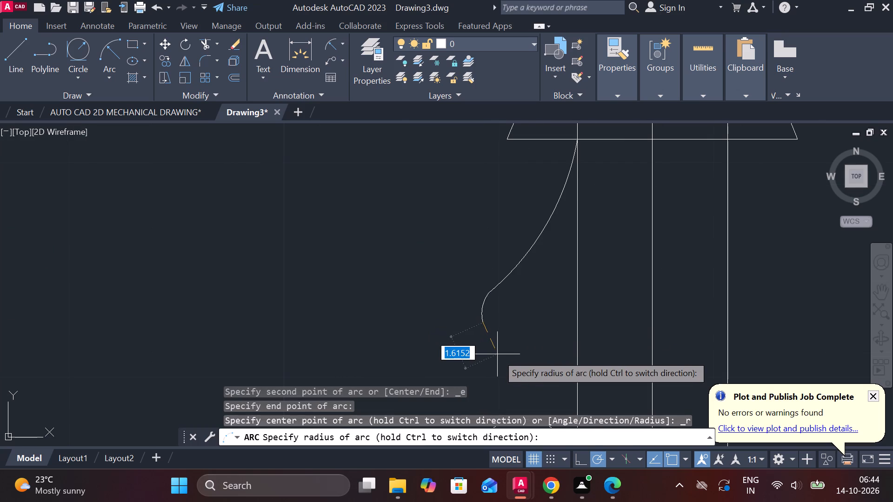
double_click(497, 354)
Draw a three-point arc from the small stem arc's lower end through the base circle's upper left, ending outside and left of the base.
scroll(511, 348, down, 1)
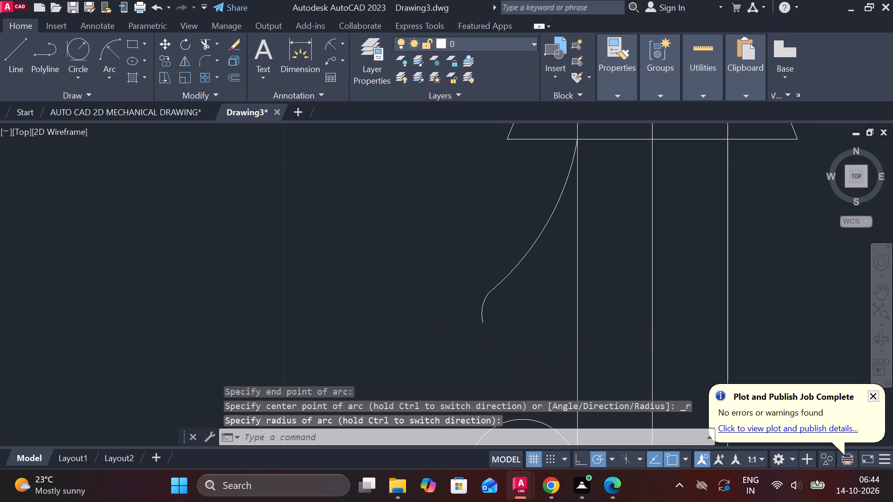
key(space)
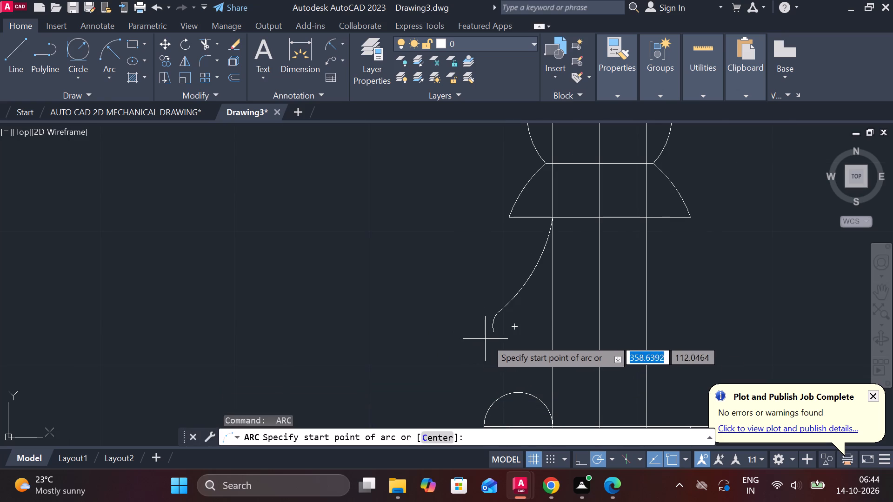
click(489, 339)
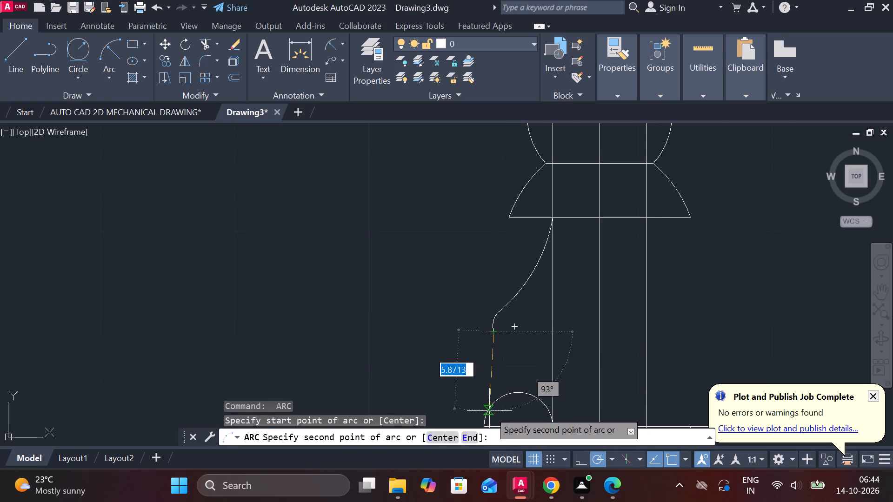
click(489, 411)
middle_drag(432, 394, 429, 313)
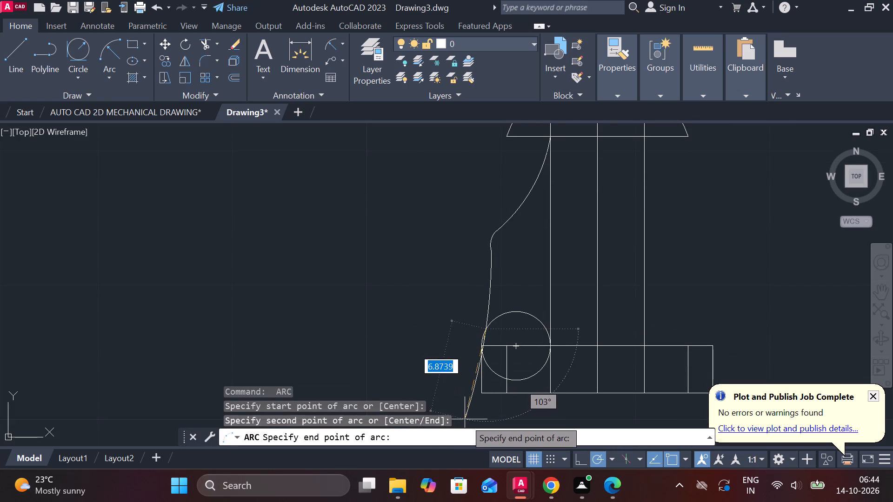
click(389, 377)
key(Escape)
Trim the new arc's tail outside the small base circle and the circle itself, keeping only its short left piece above the base.
text(TR)
key(space)
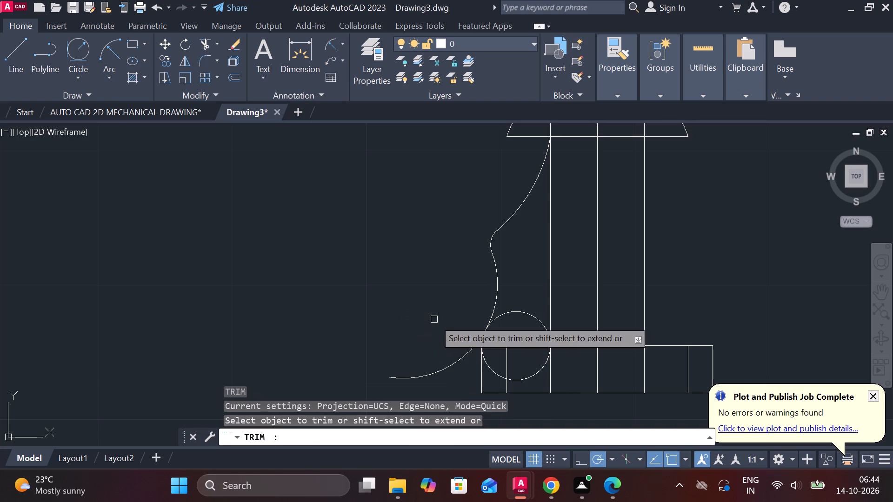
click(446, 370)
click(526, 314)
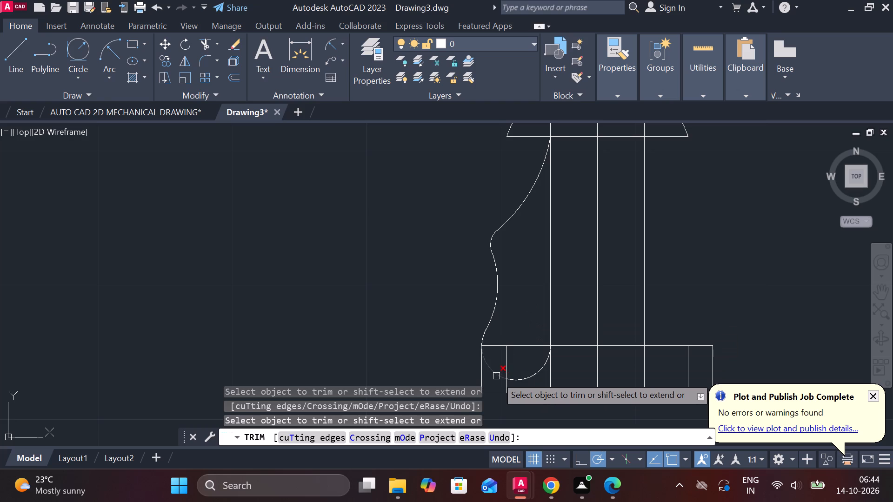
click(496, 376)
click(527, 376)
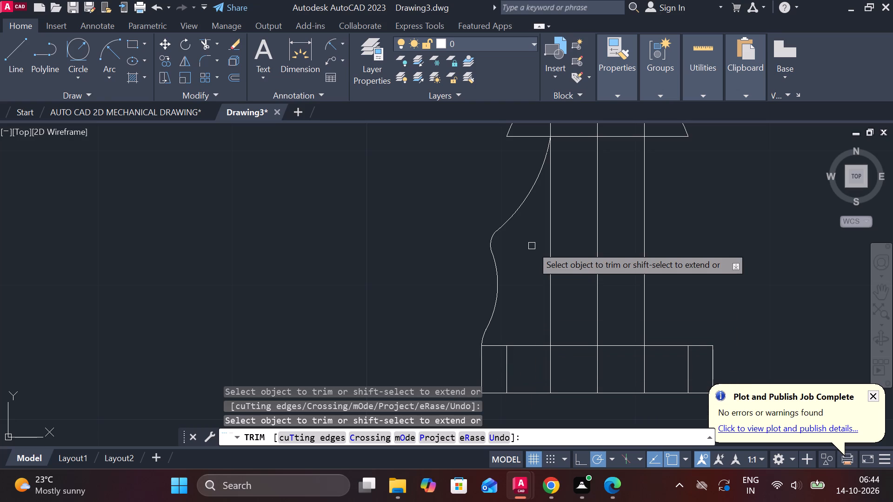
Trim the left stem line below the collar and the two vertical lines inside the base's left half.
click(551, 203)
middle_drag(552, 209, 533, 277)
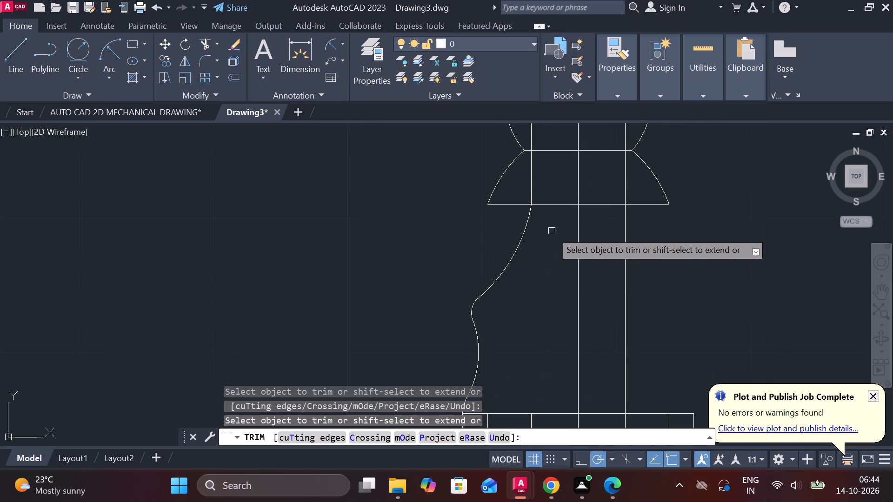
scroll(540, 305, down, 1)
click(510, 386)
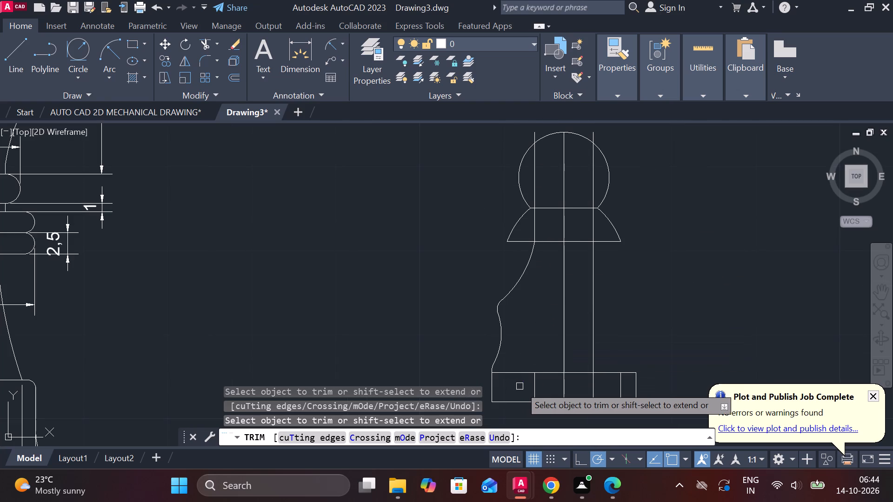
click(529, 386)
click(539, 384)
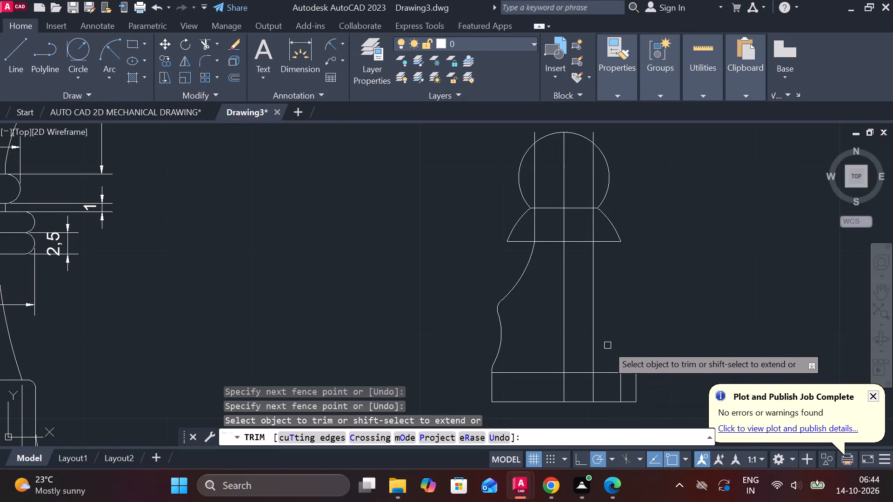
key(Escape)
Erase the remaining left vertical line through the head and collar and the full-height line right of the centre line.
click(590, 326)
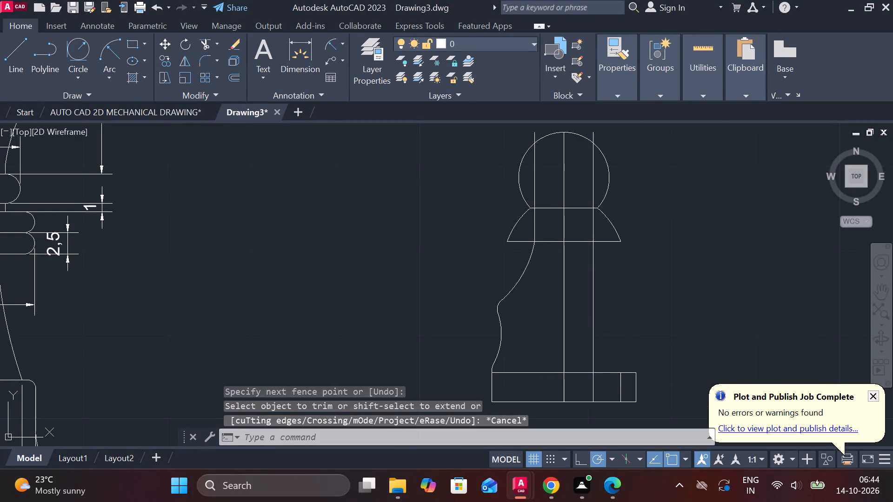
click(532, 181)
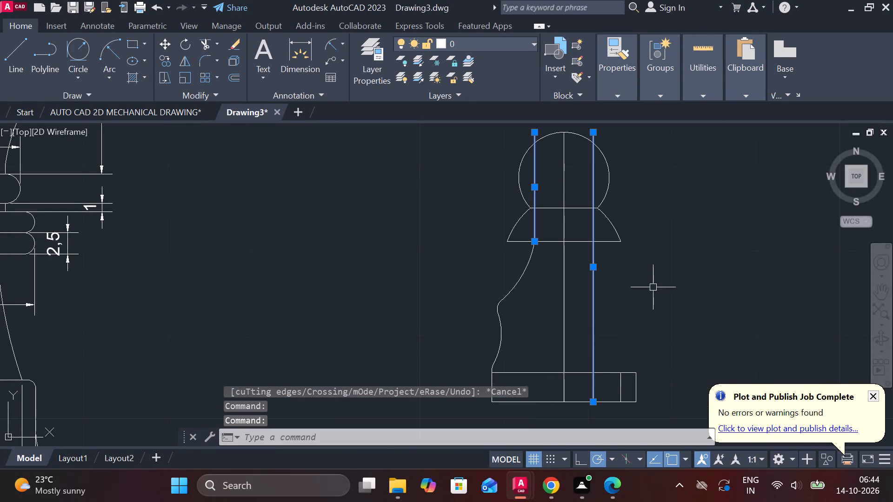
text(E)
key(space)
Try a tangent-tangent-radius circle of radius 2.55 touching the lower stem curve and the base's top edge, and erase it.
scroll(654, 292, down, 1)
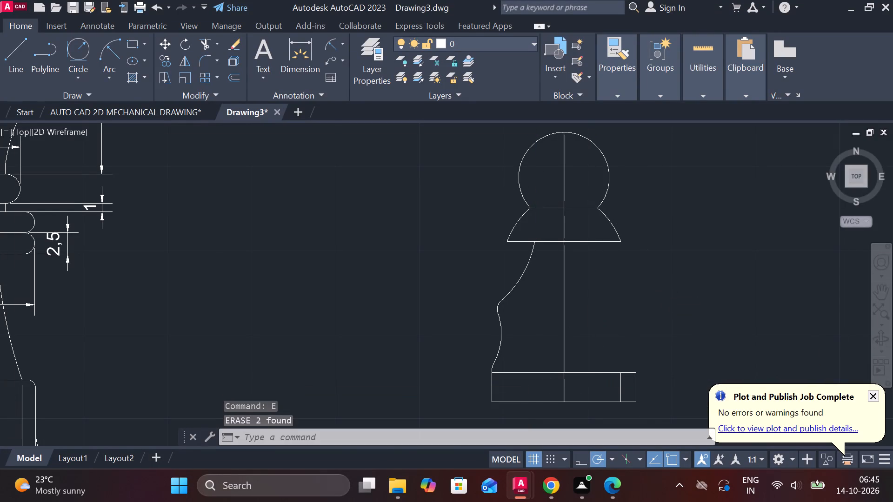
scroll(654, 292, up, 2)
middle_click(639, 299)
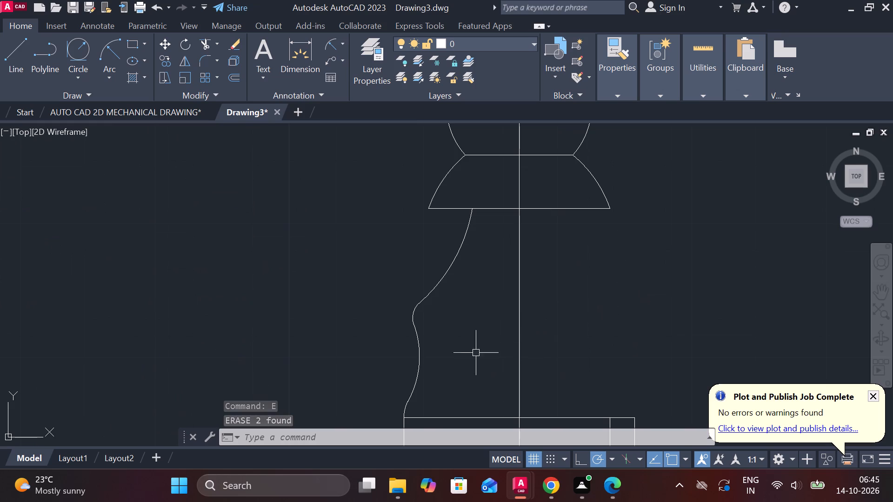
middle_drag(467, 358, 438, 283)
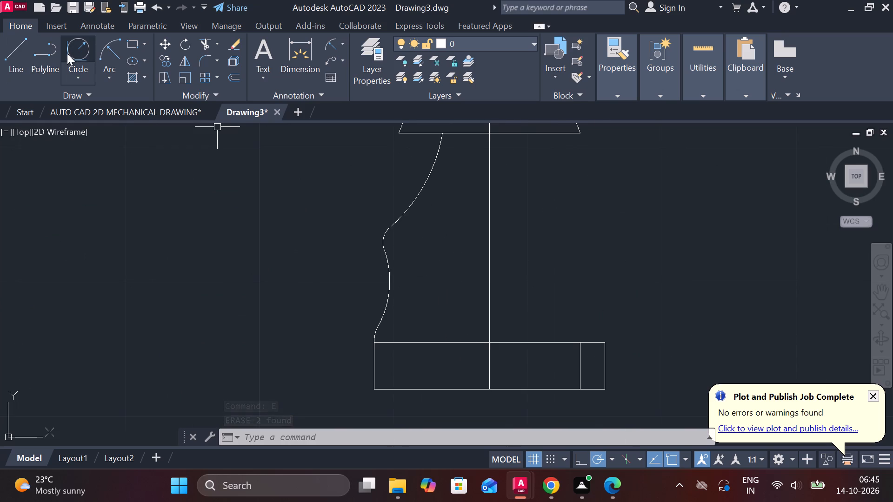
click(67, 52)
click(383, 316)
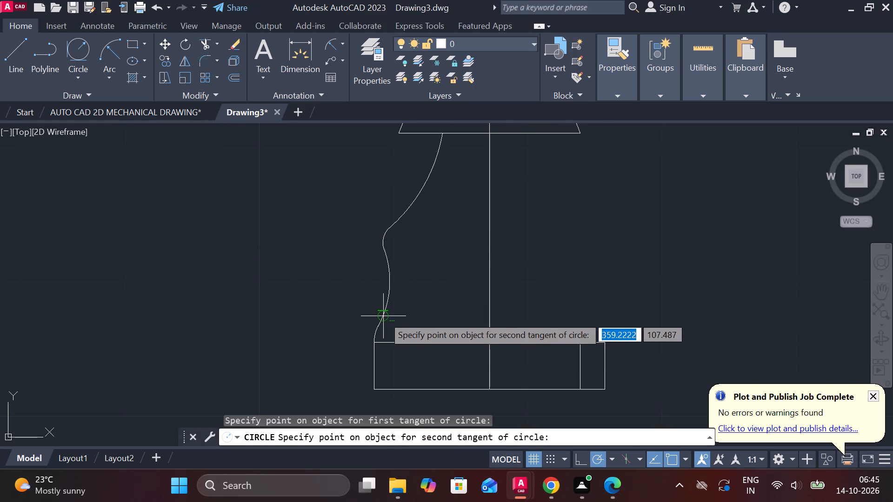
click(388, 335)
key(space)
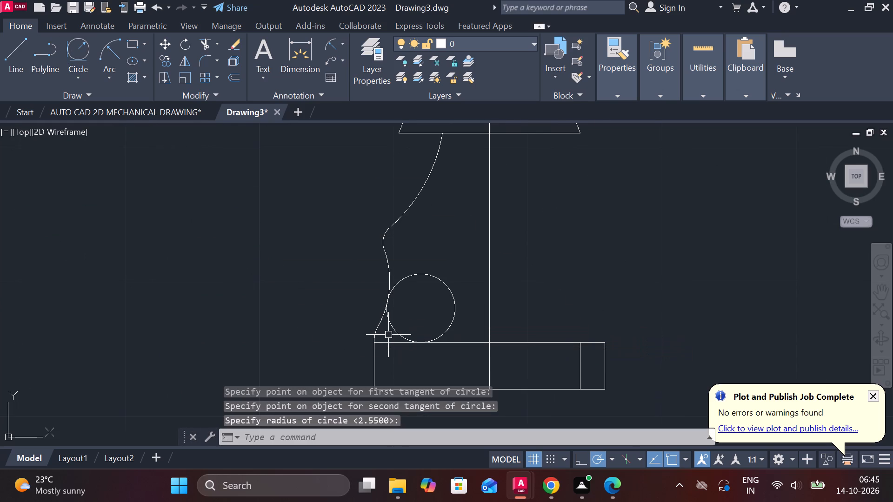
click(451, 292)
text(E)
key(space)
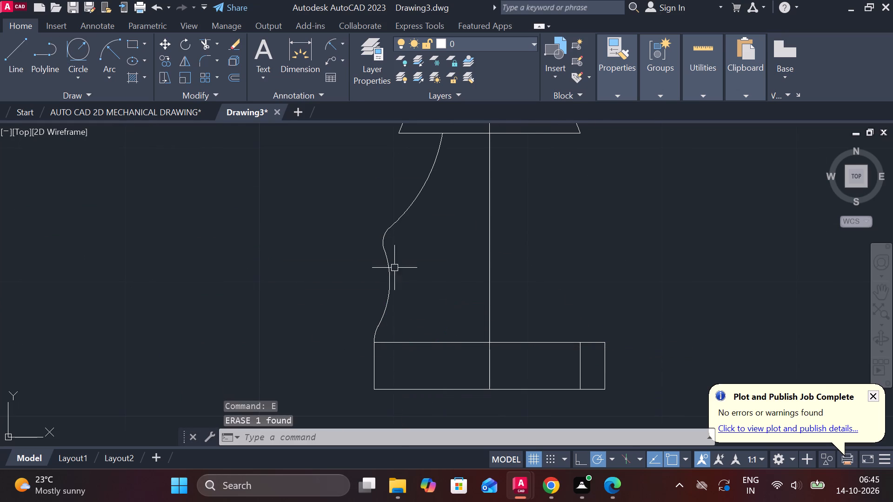
Draw a tangent-tangent-radius circle of radius 1 touching the lower stem arc and the base's top edge.
scroll(379, 322, up, 1)
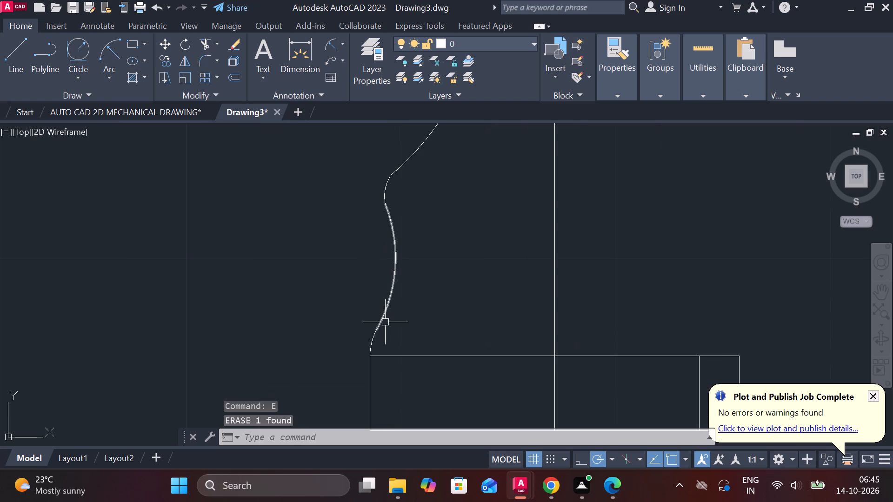
click(81, 55)
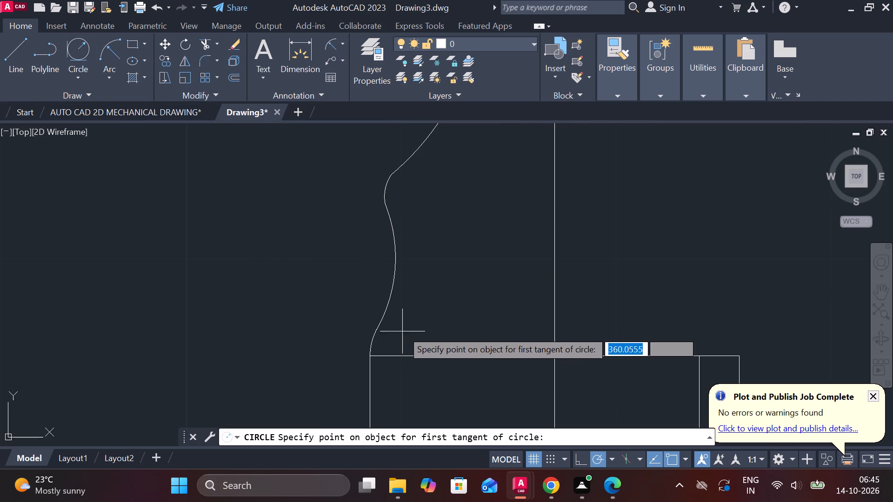
click(387, 318)
click(391, 357)
text(1)
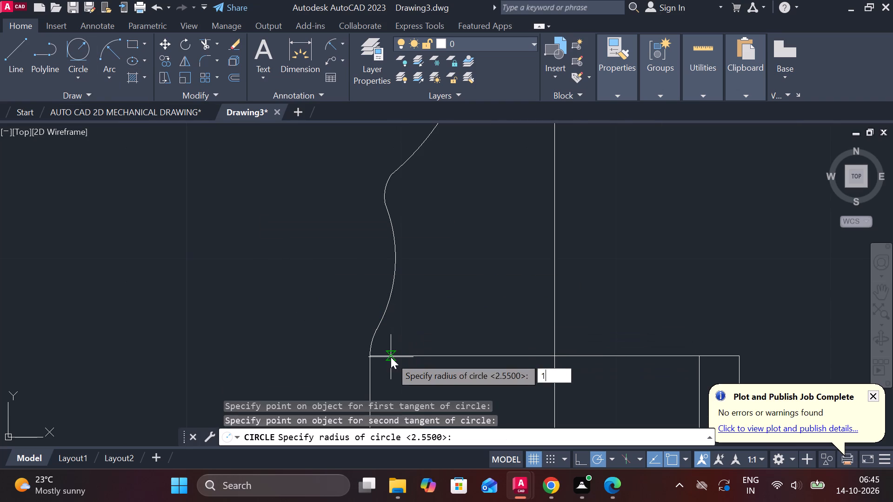
key(space)
key(Escape)
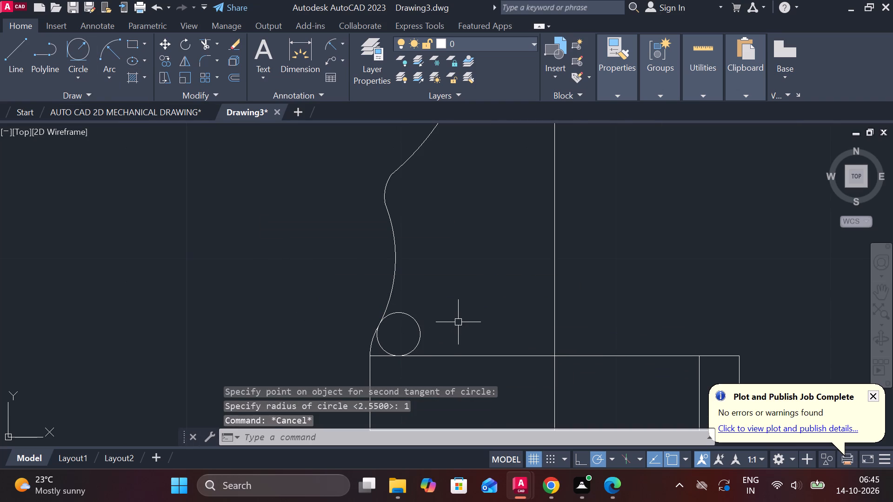
Trim the leftover short arc at the base corner, the radius 1 circle's right part and the stem arc's overhang past the circle.
text(TR)
key(space)
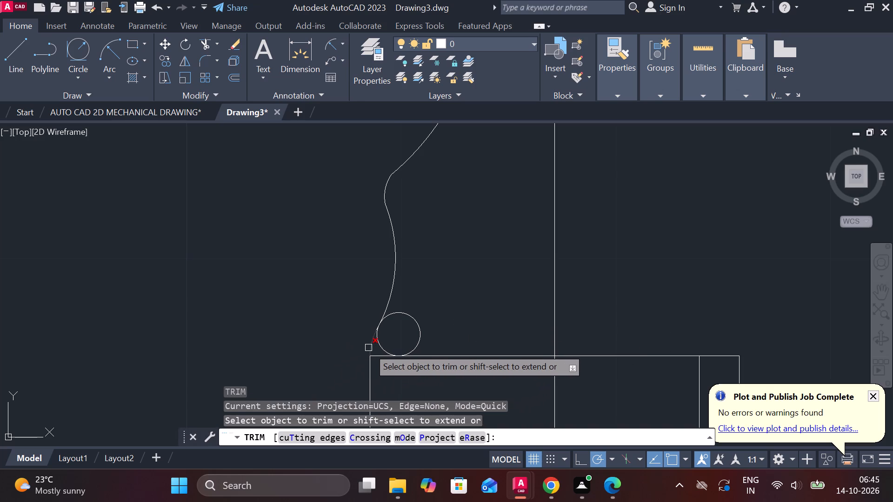
click(368, 348)
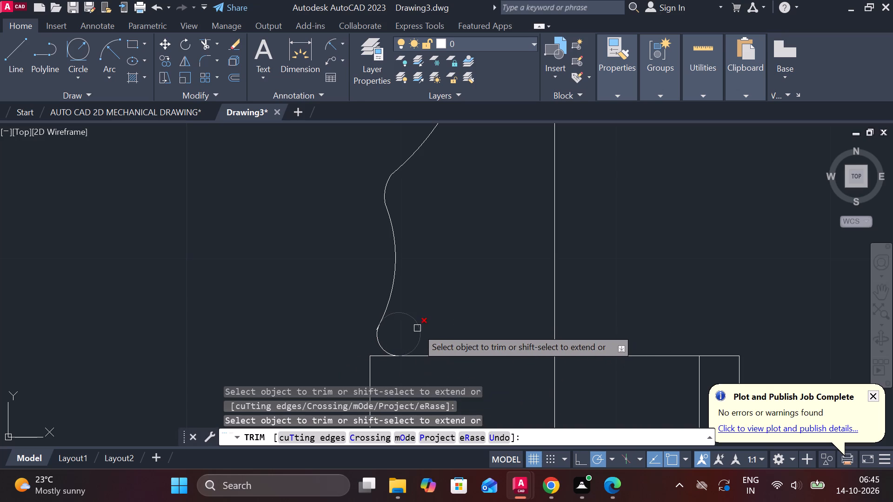
click(417, 328)
scroll(378, 334, up, 3)
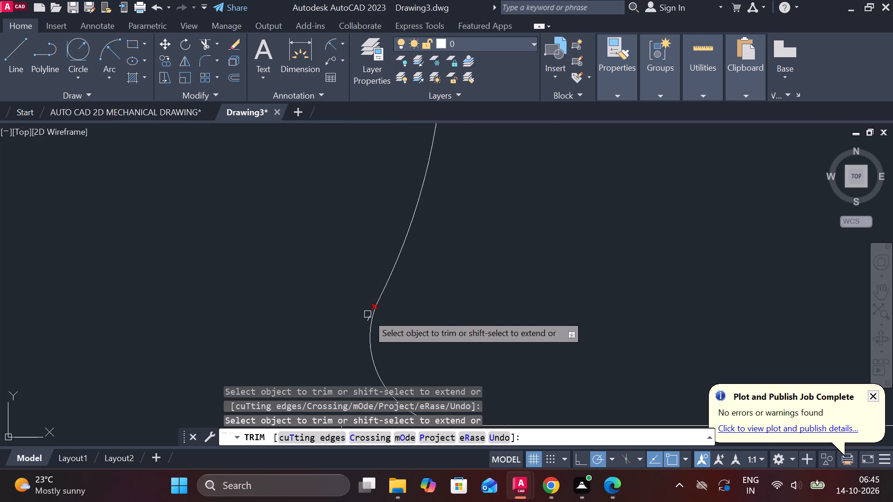
scroll(366, 314, up, 2)
click(370, 324)
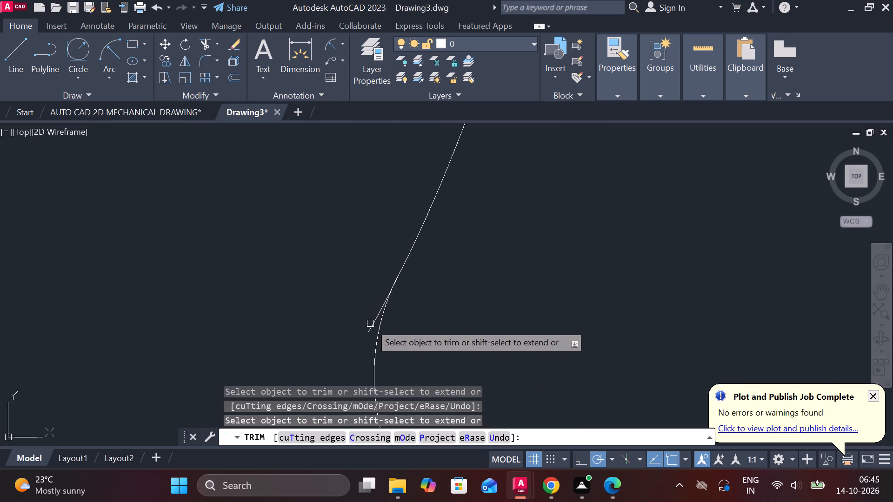
click(373, 321)
double_click(373, 324)
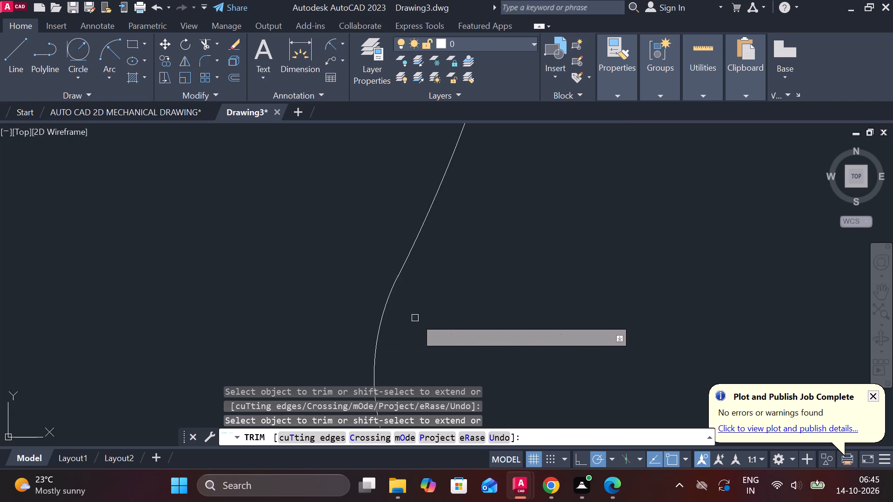
scroll(417, 318, down, 5)
middle_drag(530, 325, 453, 366)
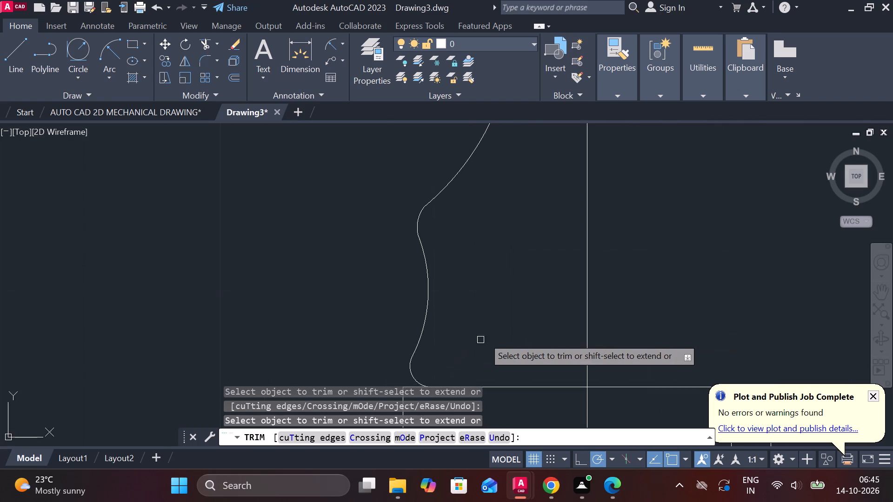
scroll(494, 321, down, 2)
key(Escape)
Join the four connected arcs of the left stem profile, from the collar to the base, into one polyline.
click(493, 254)
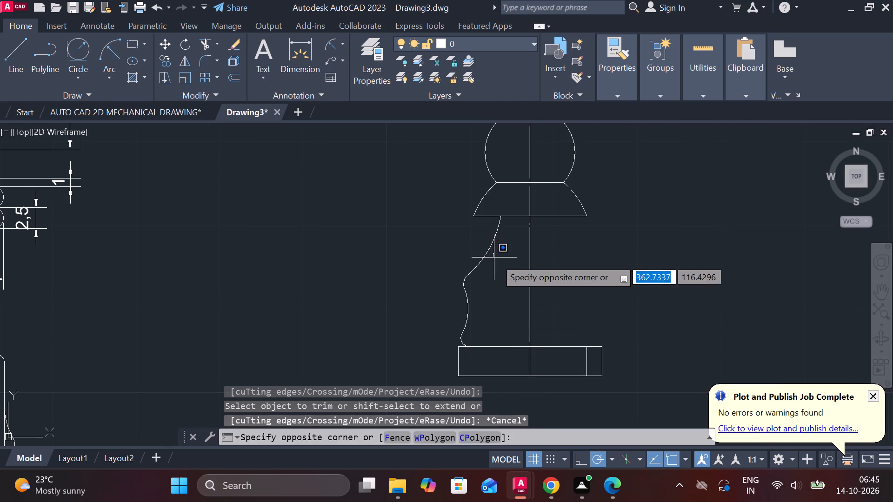
click(500, 259)
drag(514, 305, 505, 303)
click(432, 239)
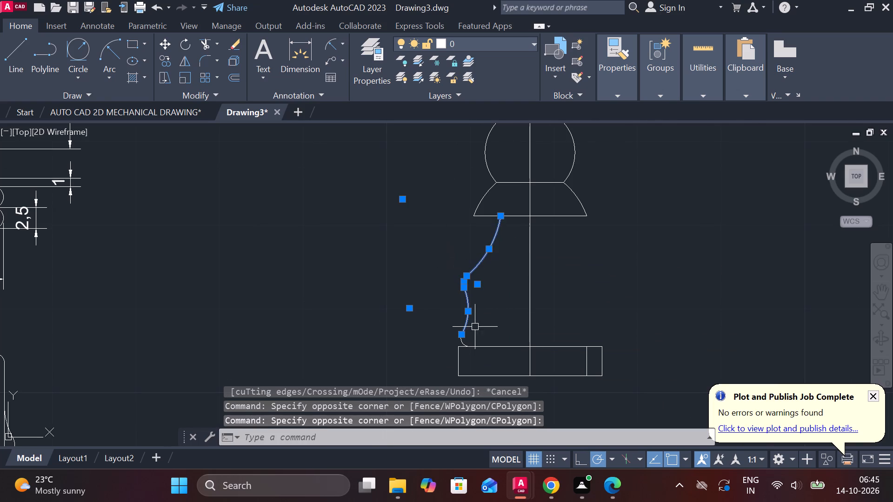
scroll(468, 328, up, 3)
middle_drag(485, 350, 462, 293)
scroll(482, 347, up, 1)
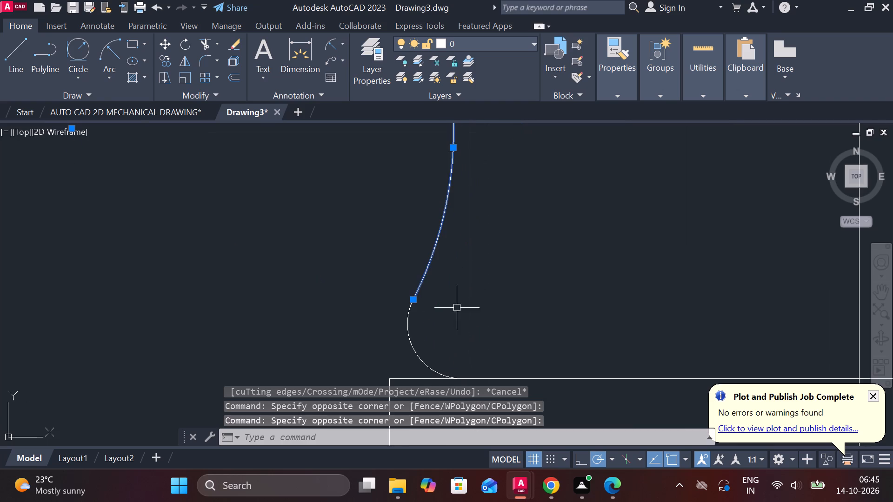
click(417, 352)
scroll(512, 276, down, 3)
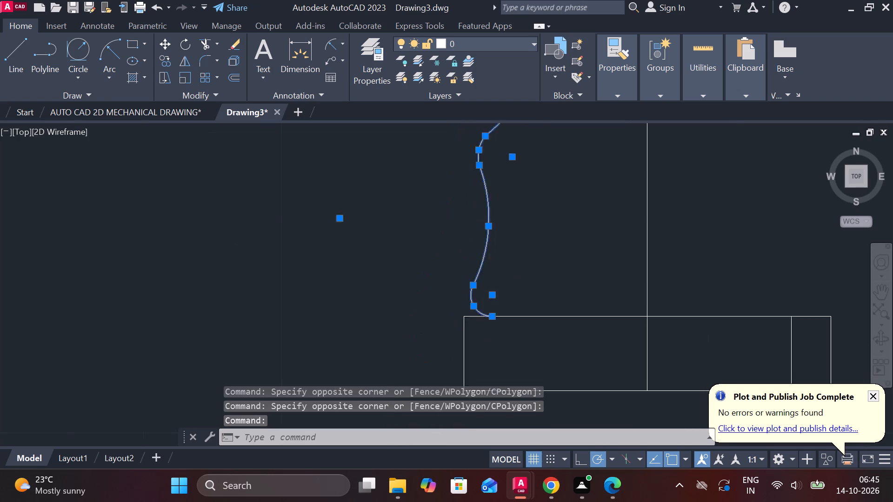
middle_drag(517, 259, 396, 319)
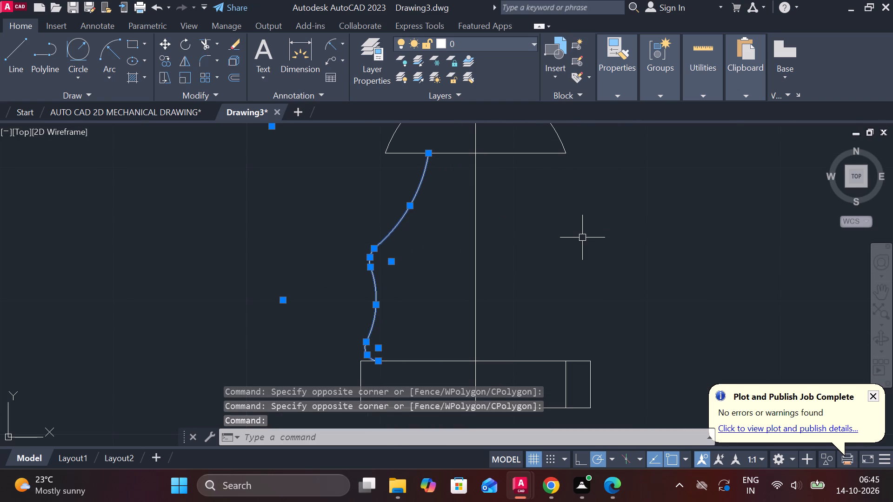
key(j)
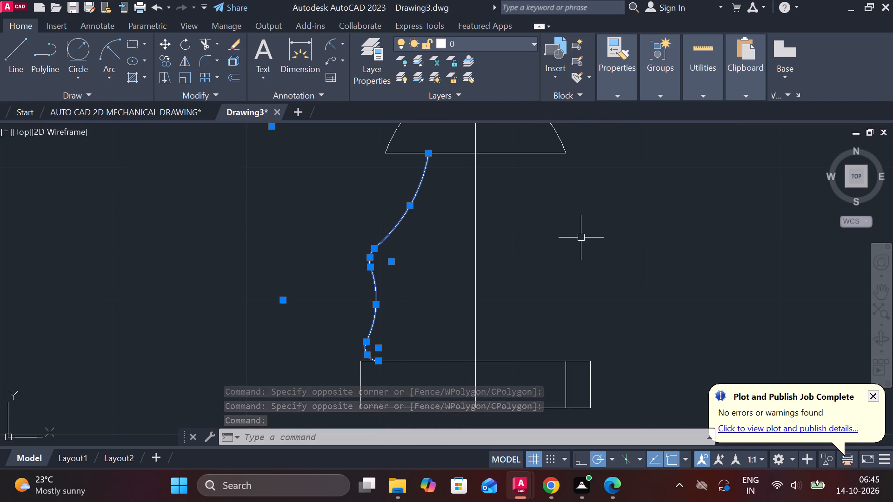
key(Return)
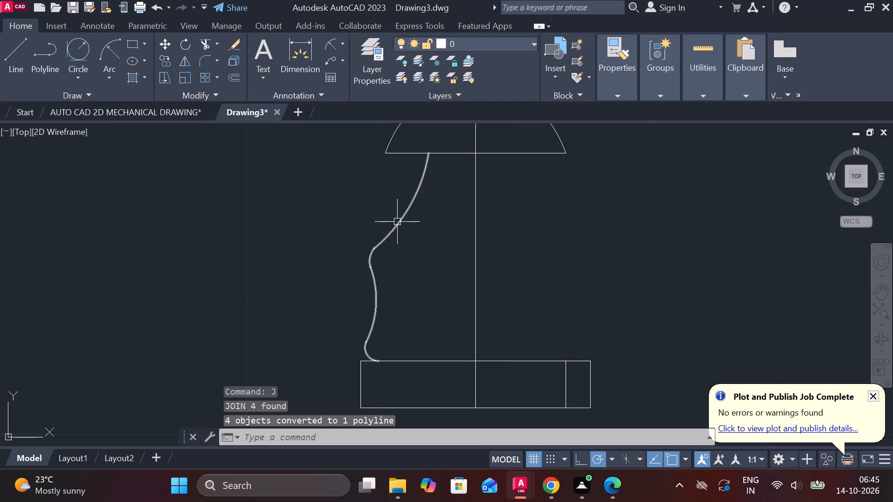
Mirror the joined left stem polyline about the piece's vertical centreline, keeping the original.
click(397, 222)
text(MI)
key(Return)
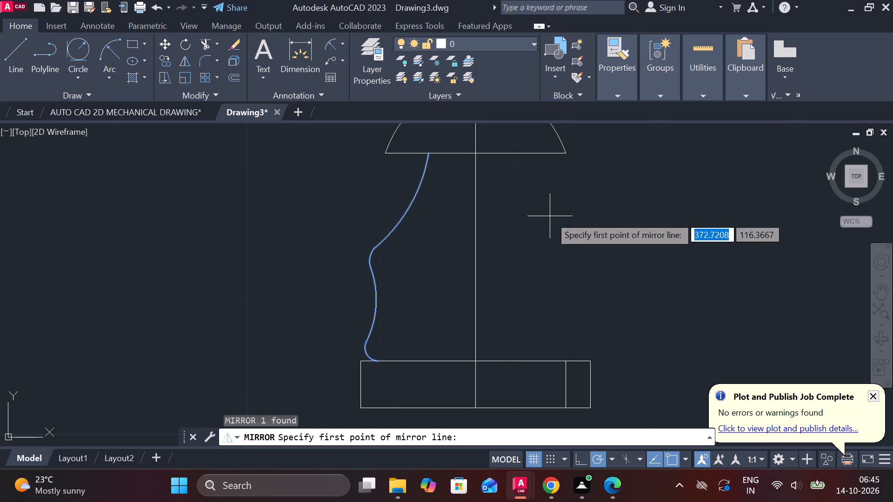
click(478, 359)
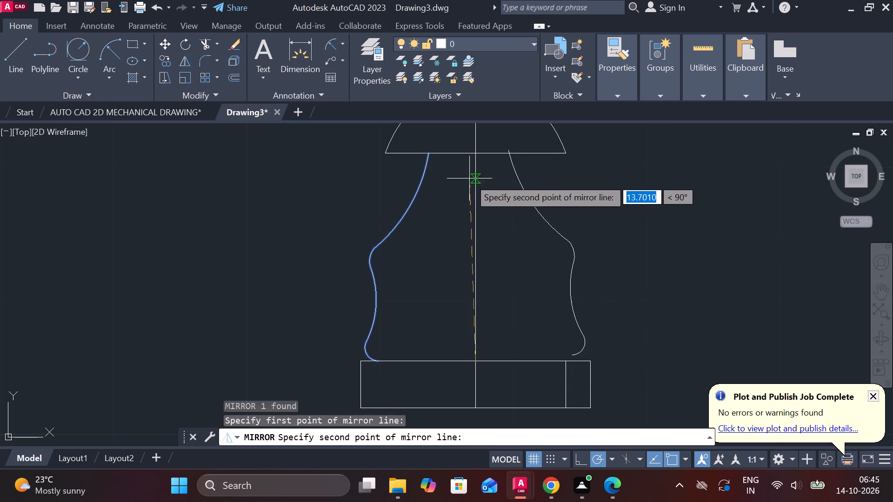
click(477, 153)
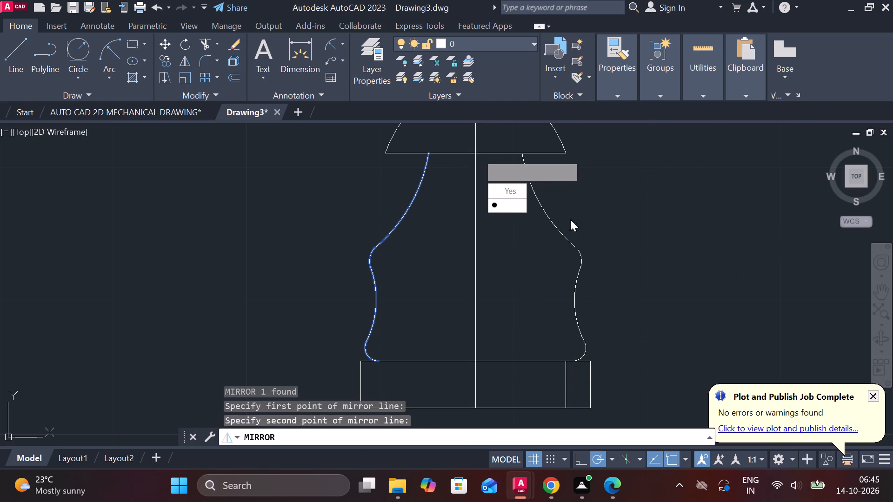
drag(505, 208, 477, 153)
Erase the leftover short vertical line inside the base and the piece's vertical centreline.
scroll(633, 213, down, 2)
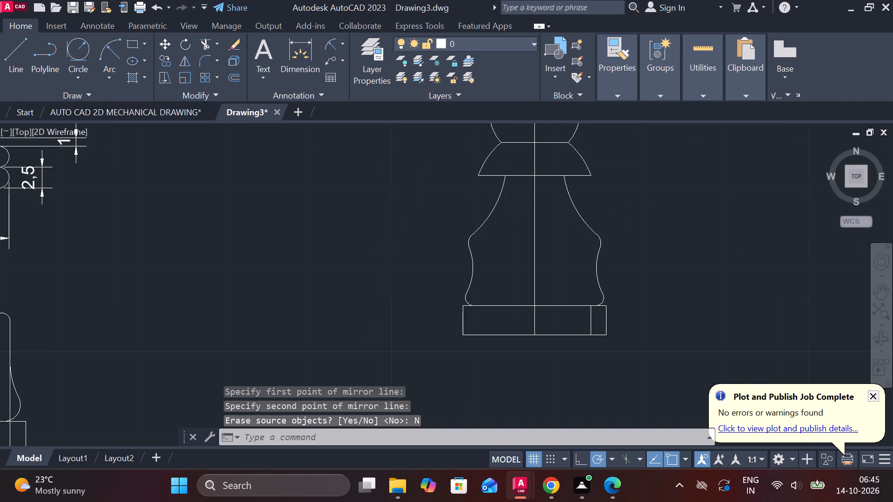
click(607, 286)
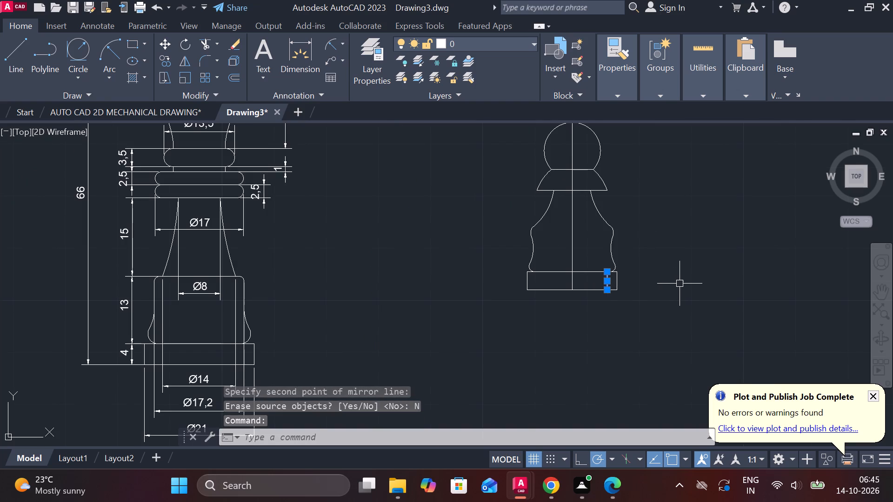
text(E)
key(space)
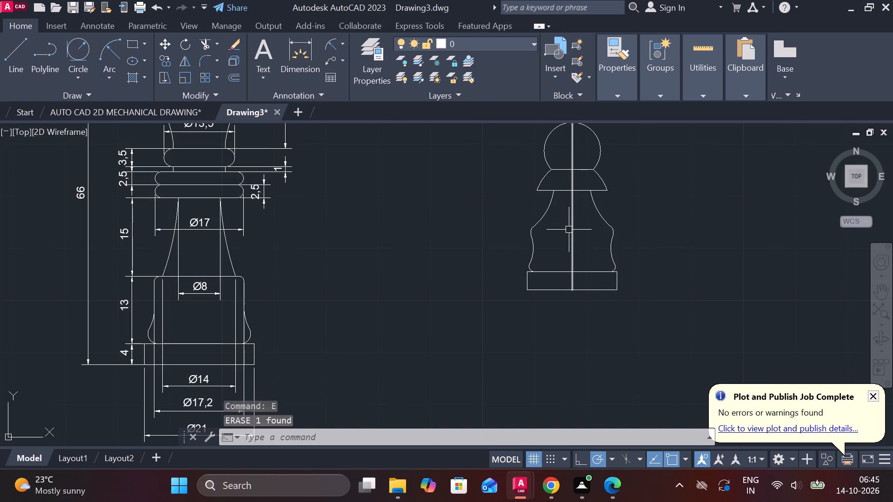
click(571, 227)
text(E)
key(space)
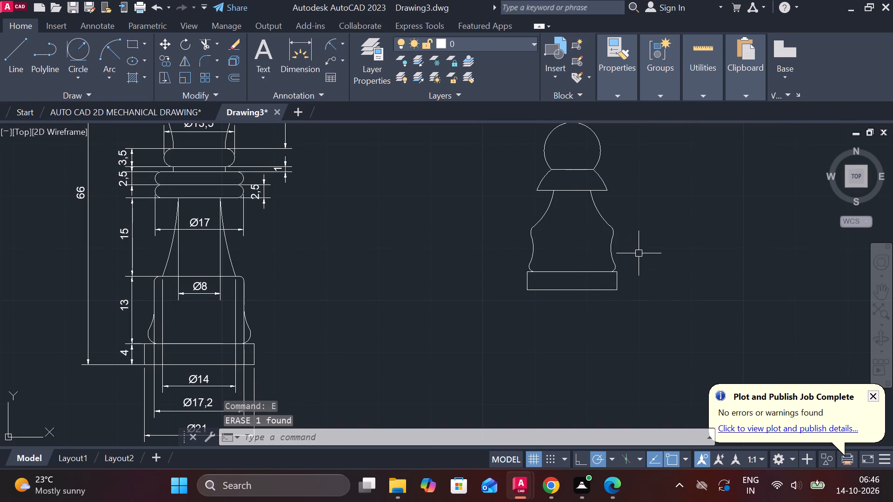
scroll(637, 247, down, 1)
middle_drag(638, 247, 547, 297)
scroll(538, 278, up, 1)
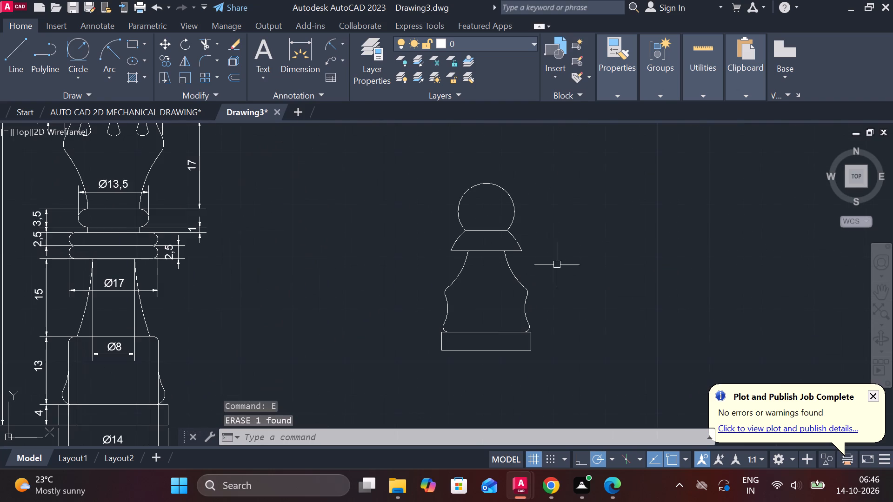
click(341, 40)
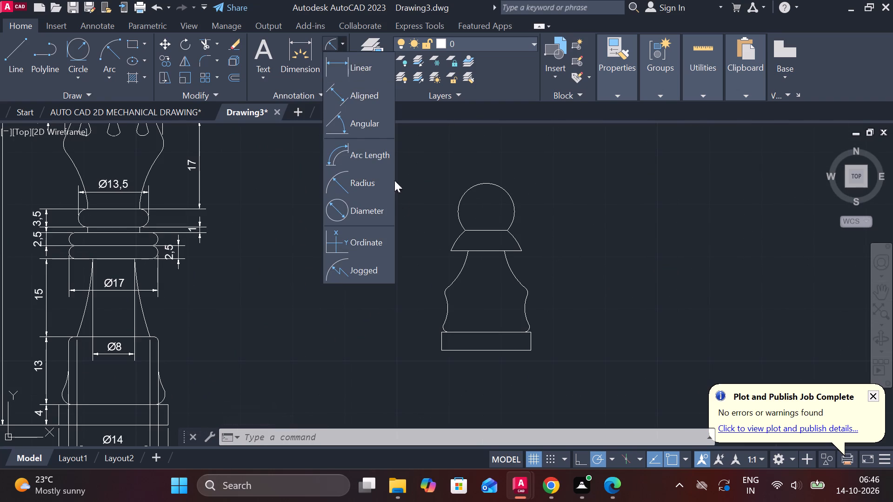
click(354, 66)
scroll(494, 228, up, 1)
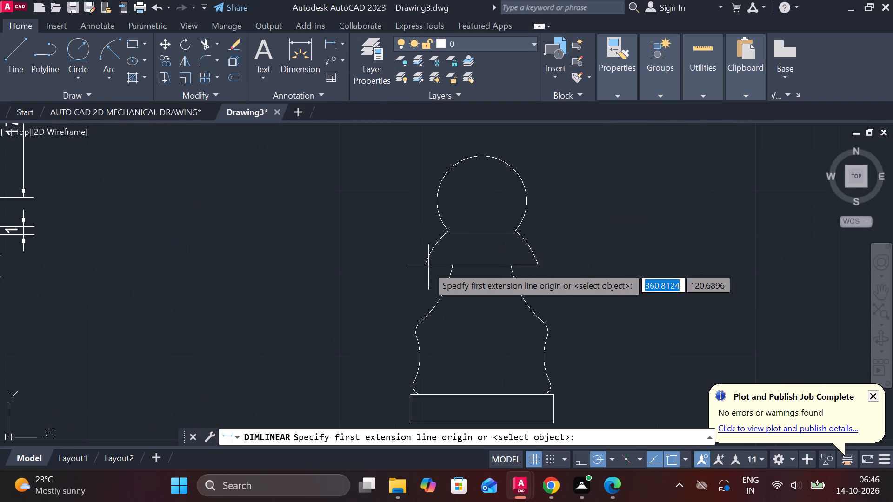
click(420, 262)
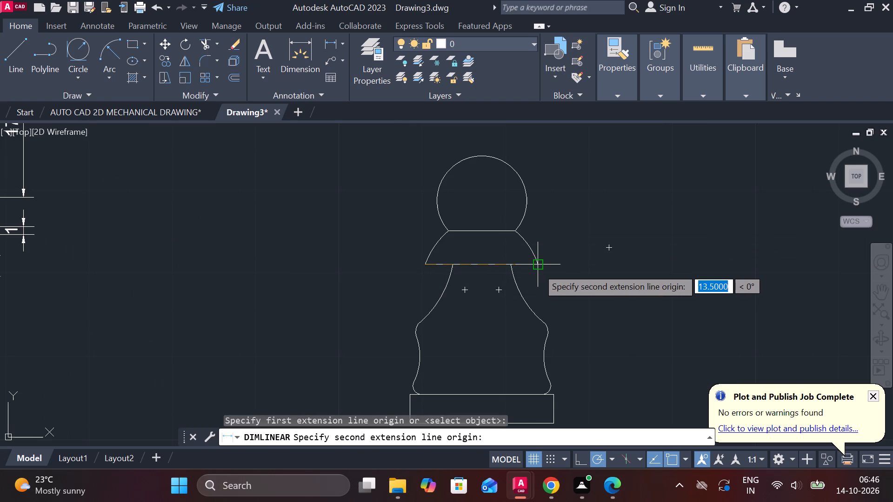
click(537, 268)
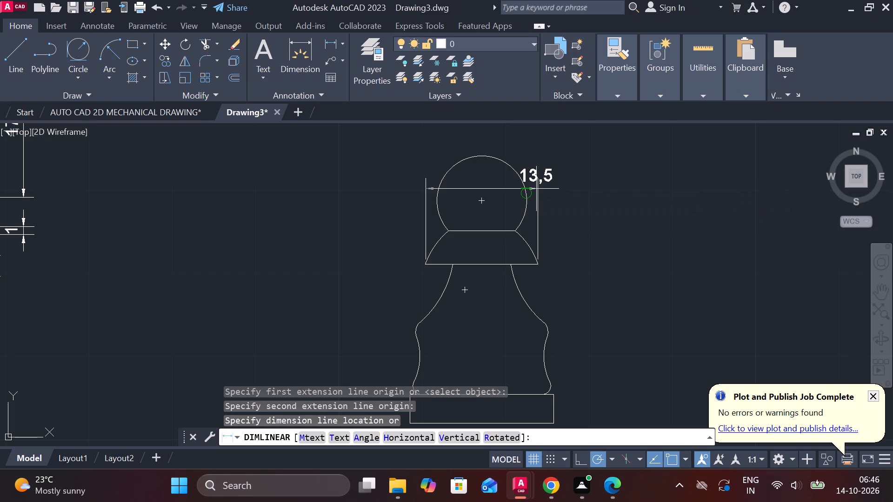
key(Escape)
Draw a vertical line from the midpoint of the collar's bottom edge up into the round head.
key(l)
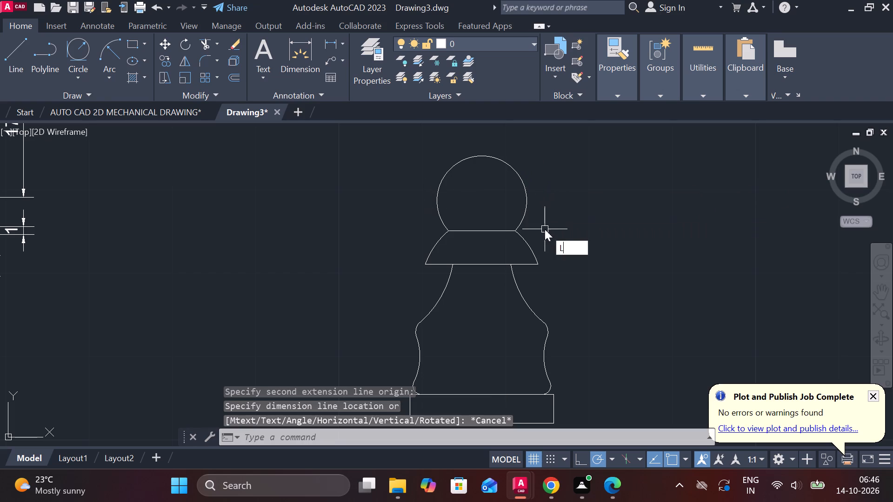
key(Return)
click(484, 266)
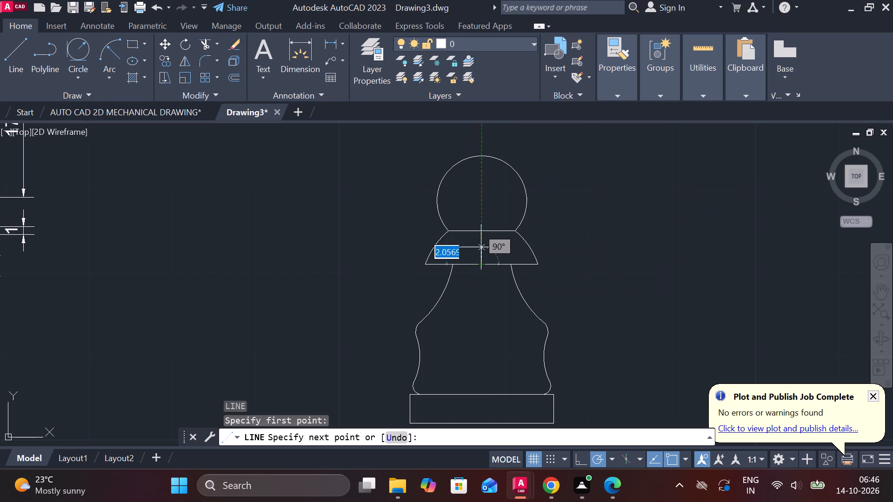
click(480, 209)
key(Escape)
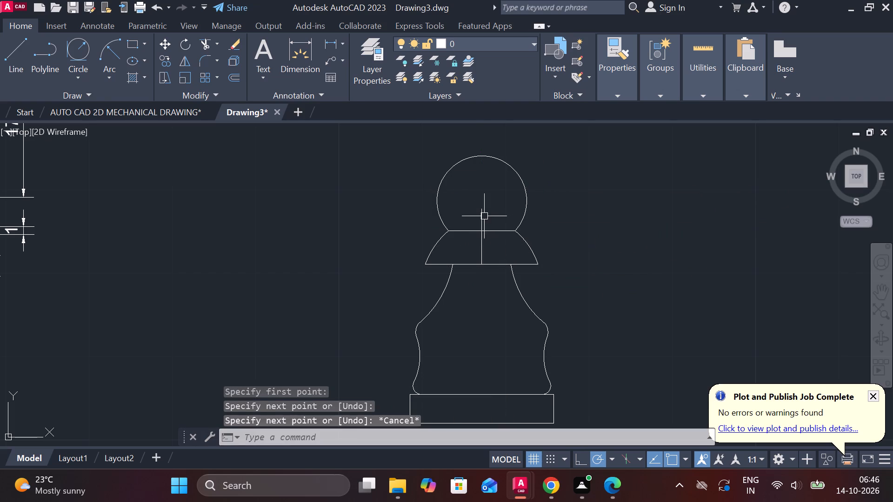
Offset the collar's short vertical centreline by 6.25 to both sides.
click(484, 216)
key(o)
key(Return)
key(Return)
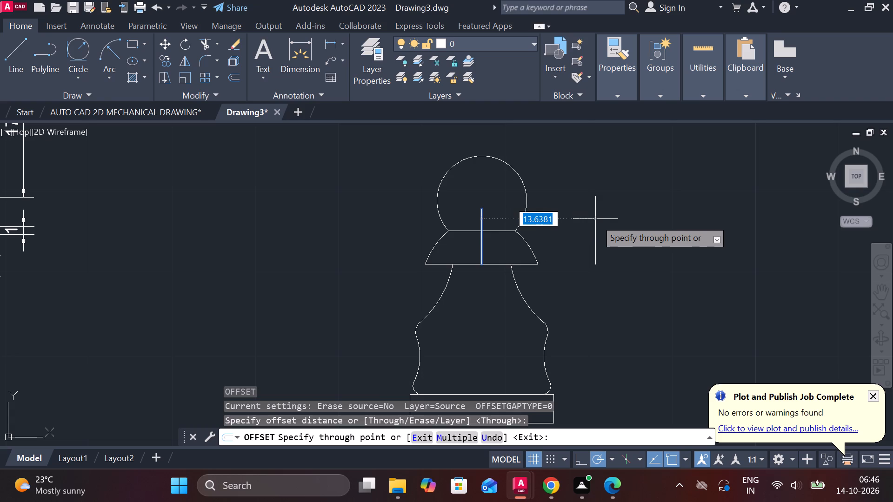
key(6)
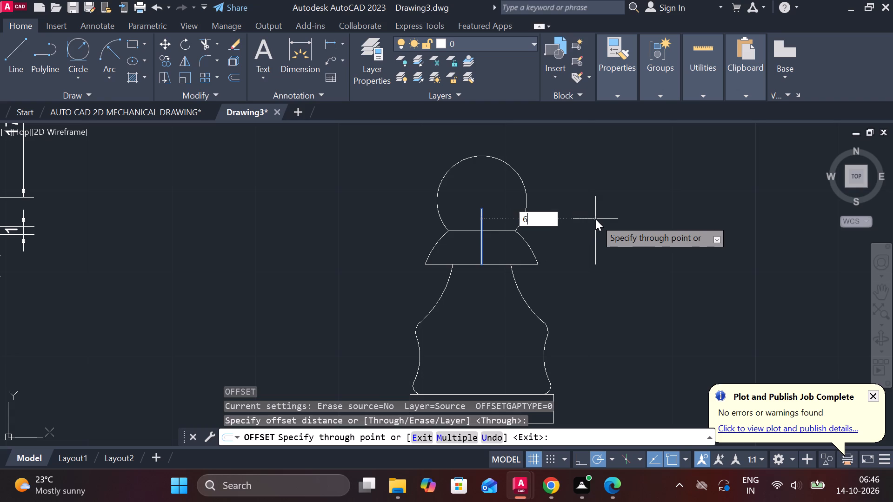
key(period)
text(25)
key(space)
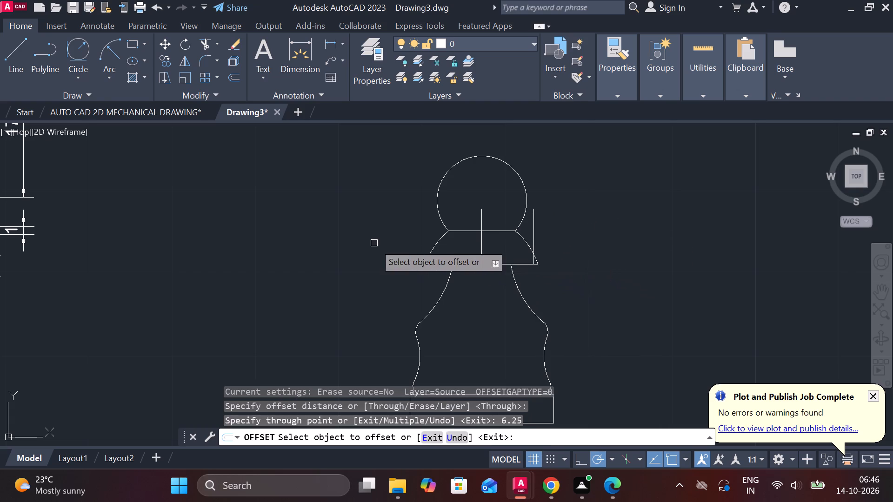
click(479, 241)
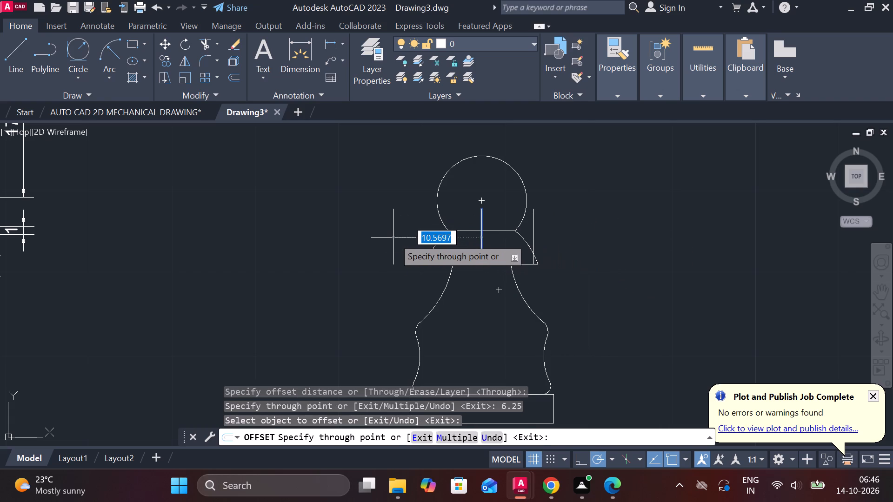
text(6.25)
key(space)
scroll(513, 270, up, 1)
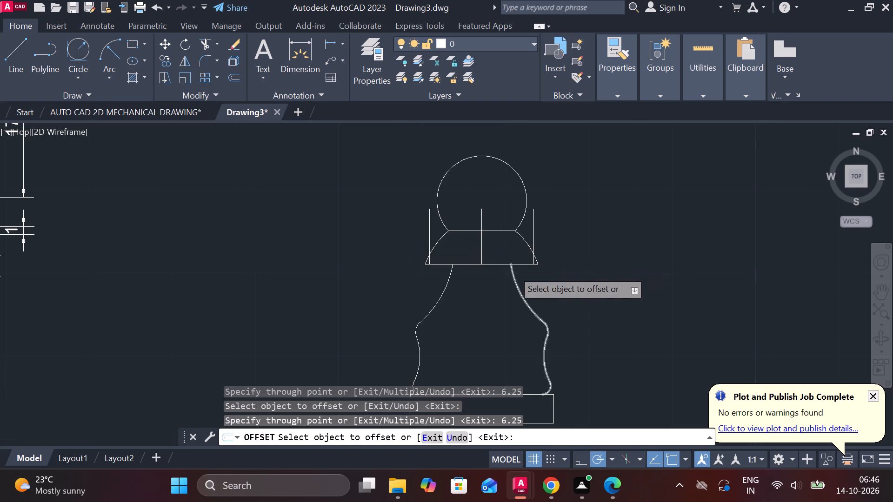
key(Escape)
Trim away both collar side arcs, the bottom edge's overhangs beyond the offset lines, and the offset lines' portions above the arc crossings.
text(TR)
key(space)
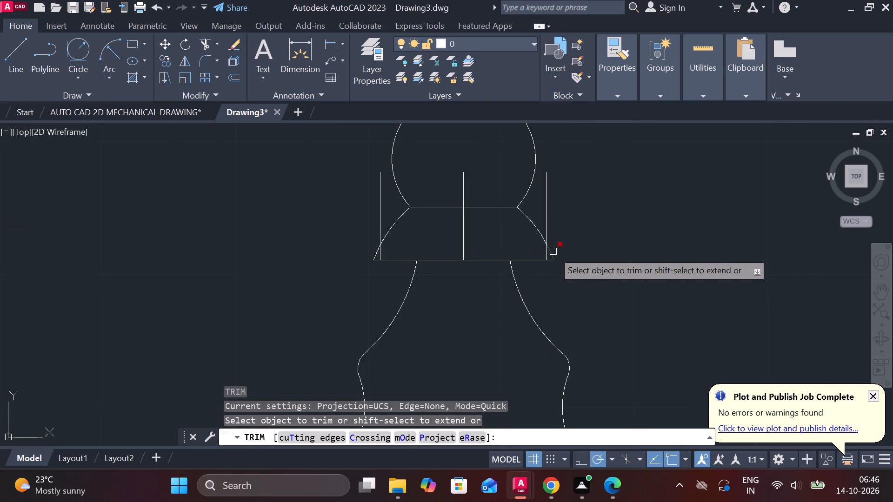
click(553, 261)
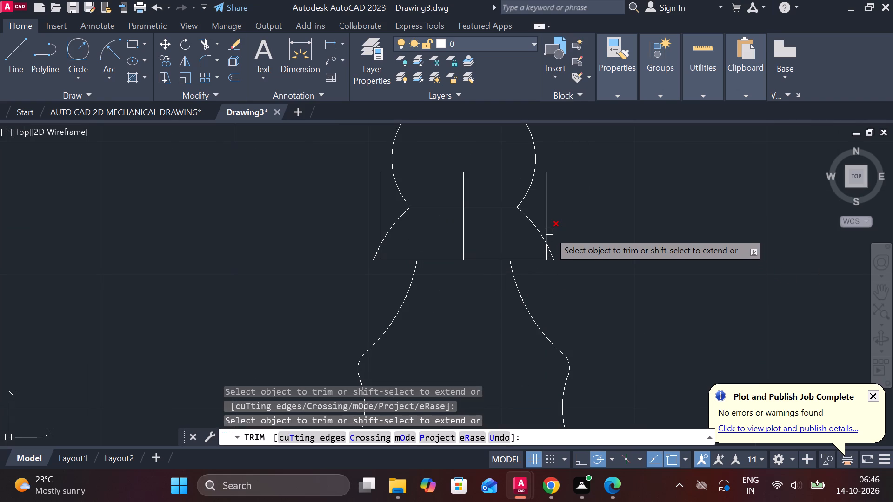
click(549, 231)
click(552, 252)
double_click(552, 261)
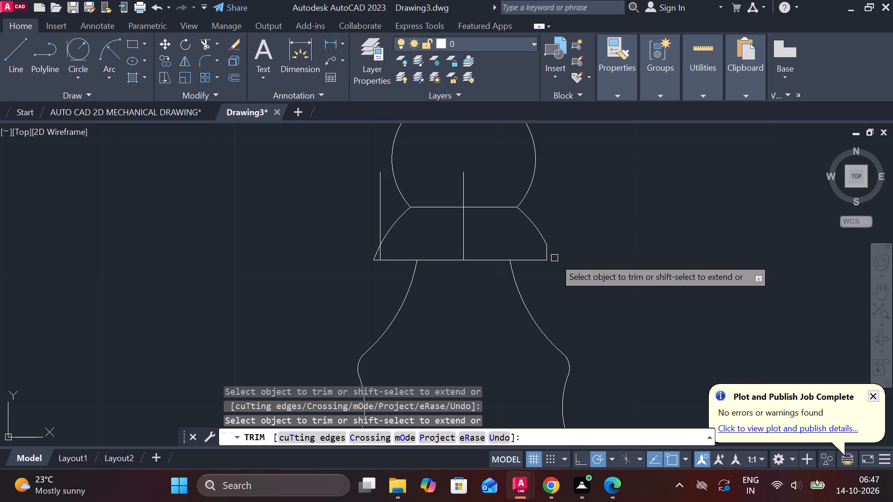
click(539, 235)
click(372, 262)
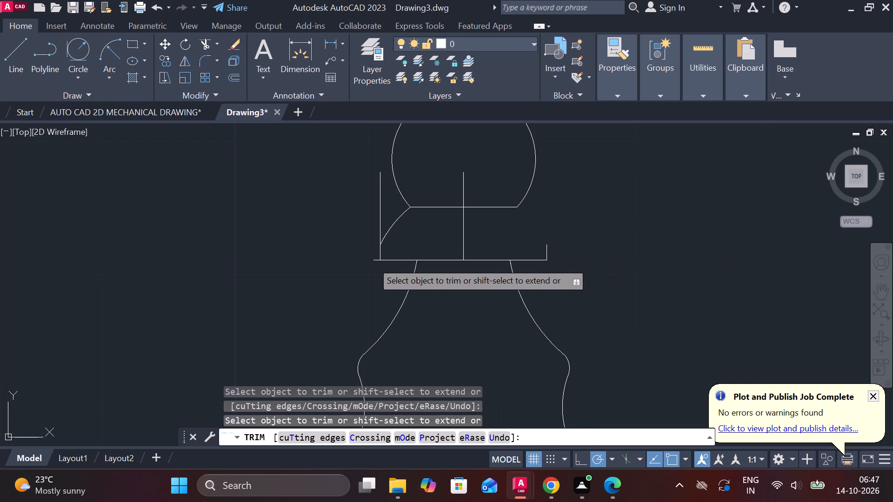
click(378, 225)
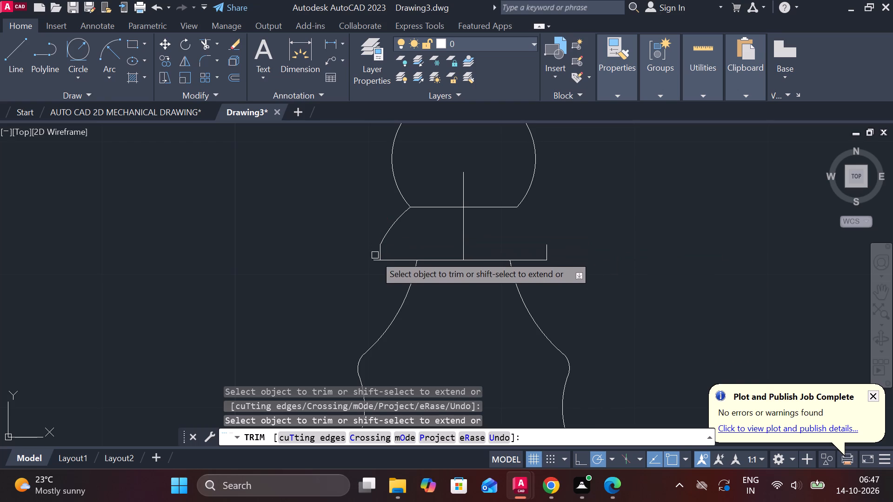
click(373, 262)
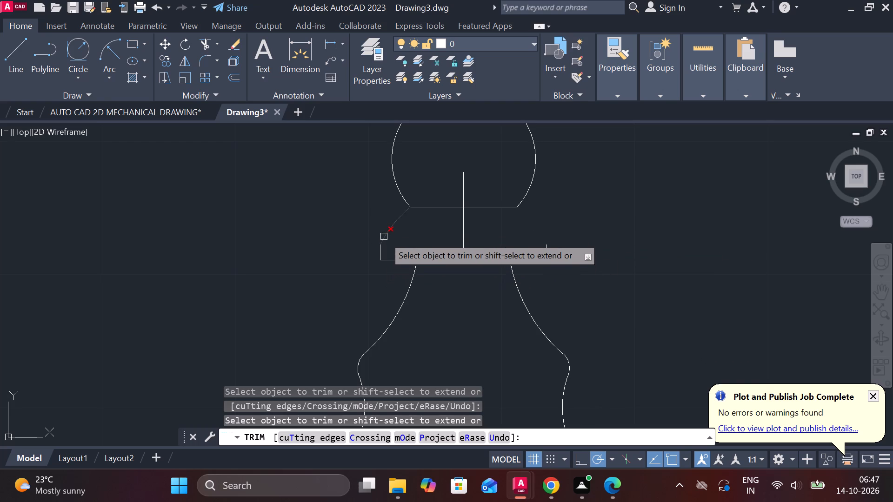
click(384, 237)
key(Escape)
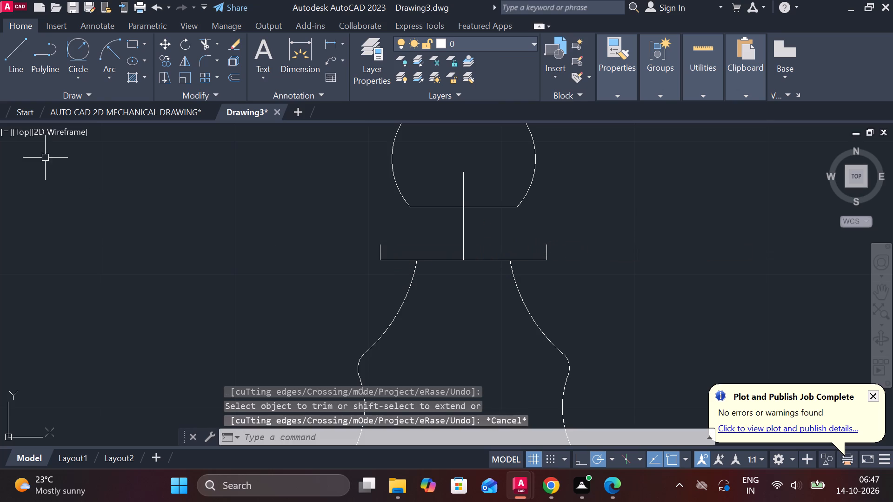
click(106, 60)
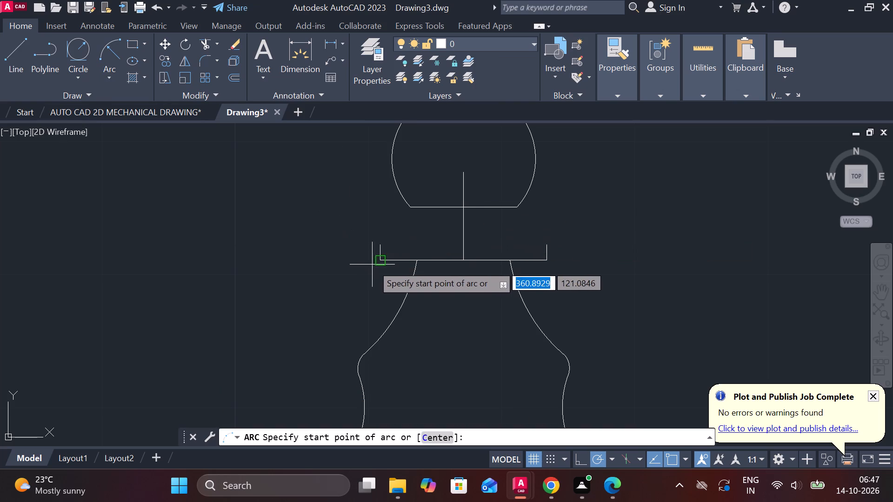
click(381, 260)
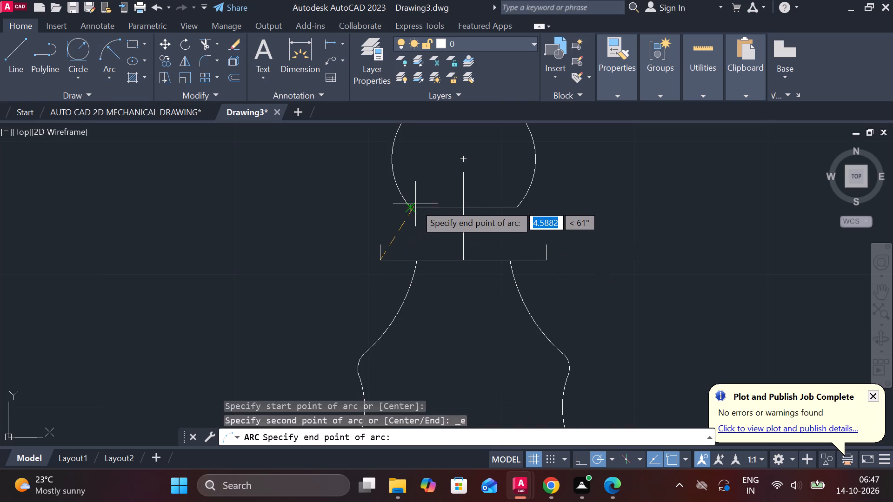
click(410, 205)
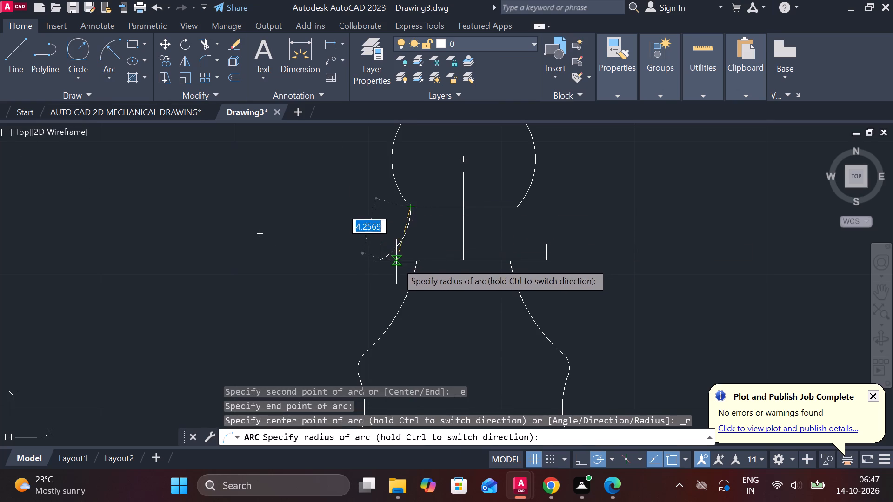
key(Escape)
Draw a three-point arc from the left end of the head's flat edge through the collar bottom edge's left end, ending just below it.
key(space)
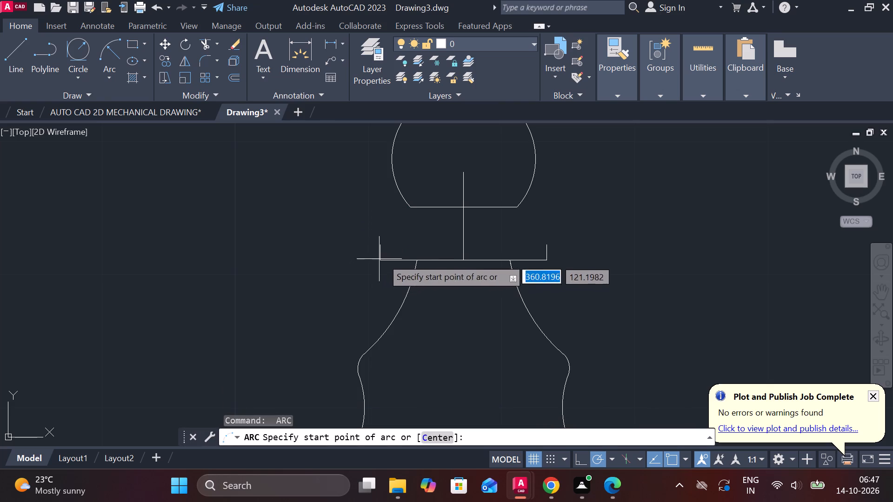
click(411, 205)
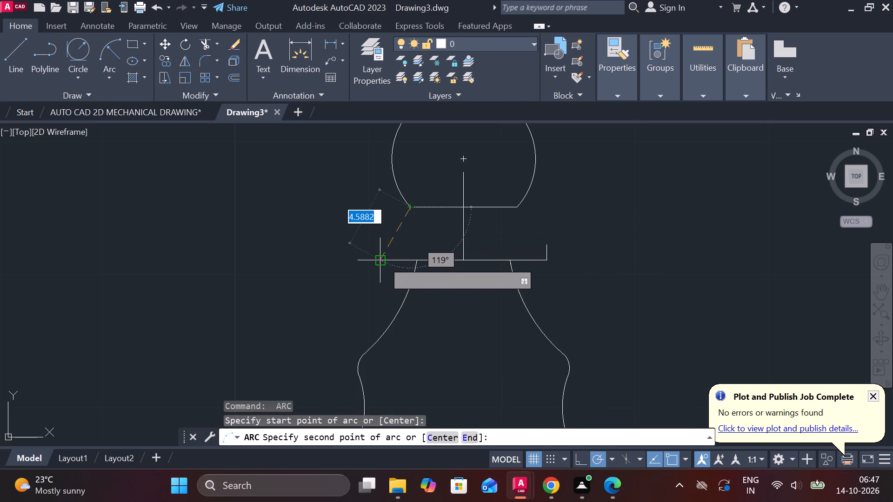
click(383, 261)
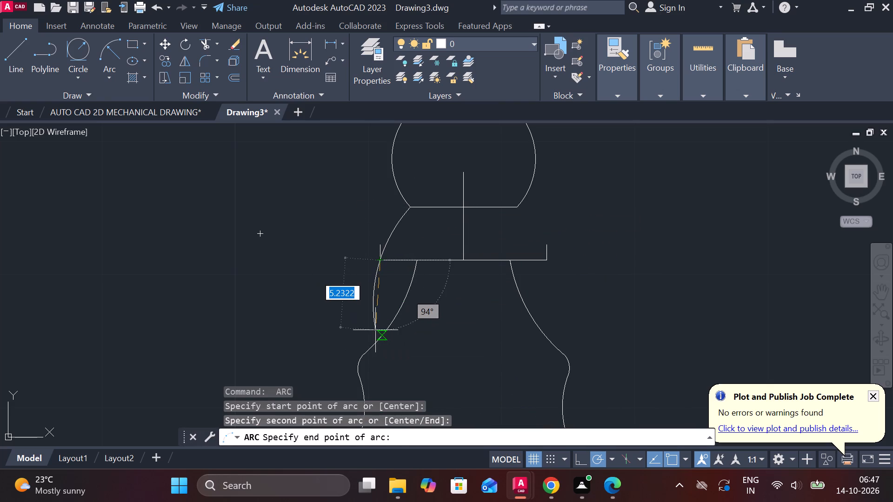
scroll(371, 291, up, 2)
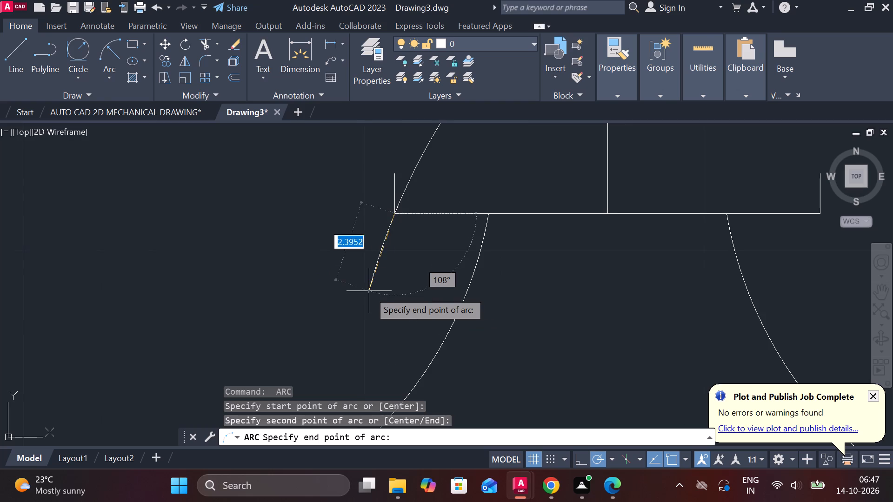
click(385, 289)
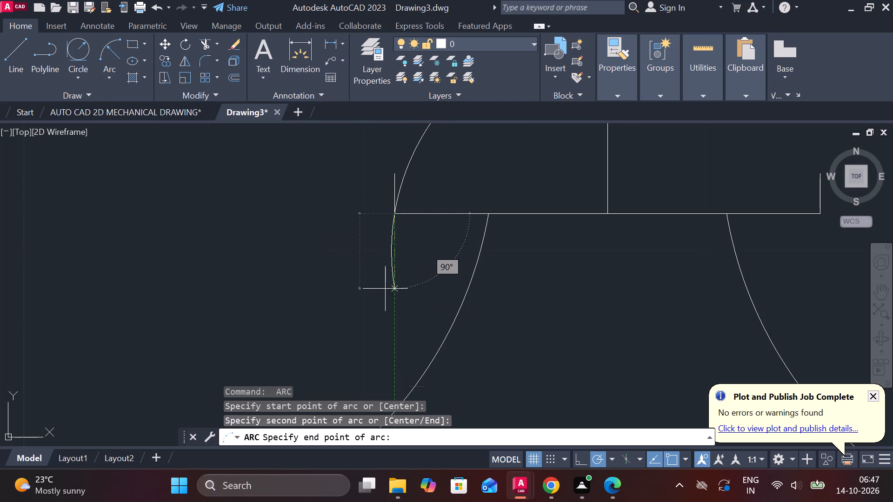
key(Escape)
Trim away the new arc's portion below the collar's bottom edge and the short vertical line at that edge's left end.
text(TR)
key(space)
drag(407, 282, 406, 282)
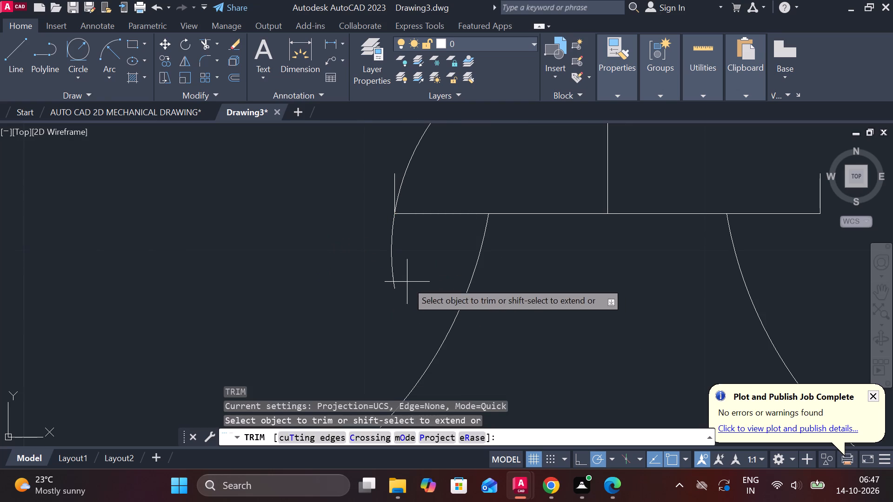
drag(406, 282, 360, 274)
click(360, 274)
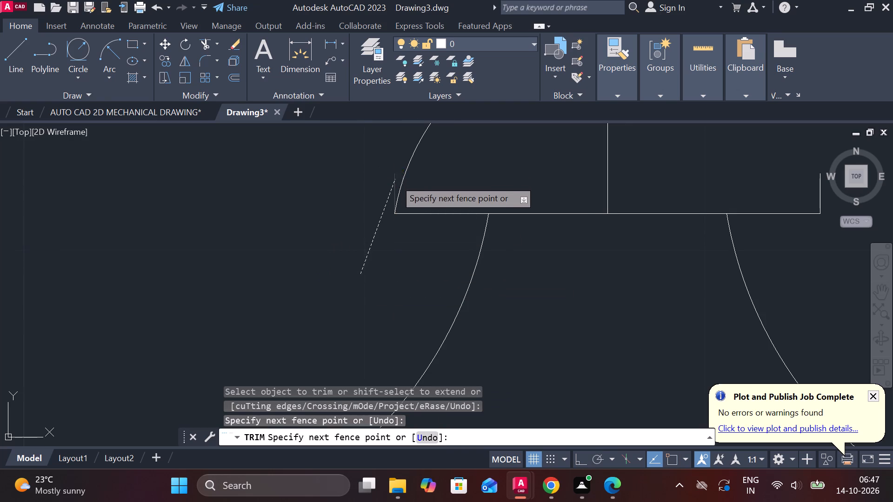
click(395, 179)
scroll(340, 197, down, 2)
key(Escape)
Mirror the collar's left arc about the short vertical centreline, keeping the original.
middle_drag(339, 217, 270, 296)
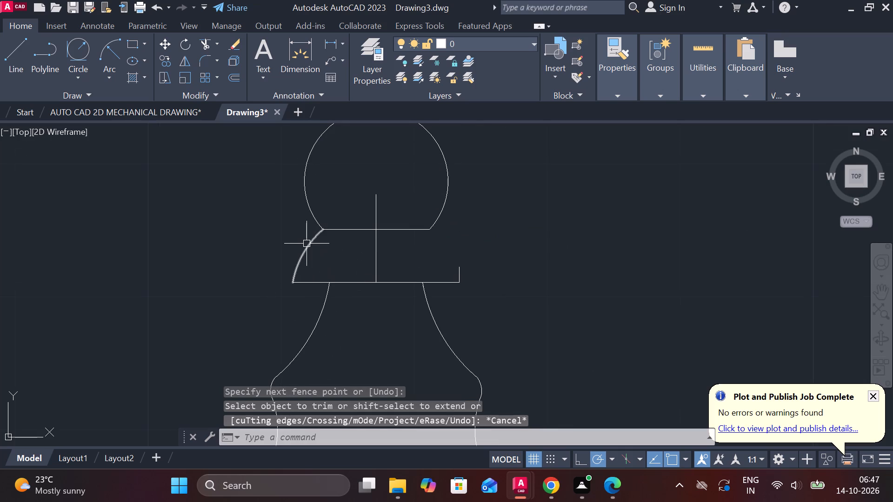
click(305, 243)
text(MI)
key(Return)
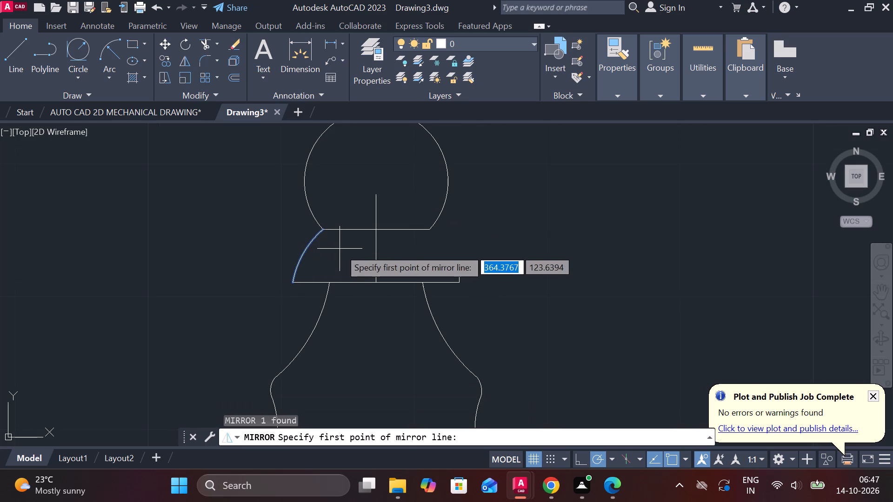
click(377, 281)
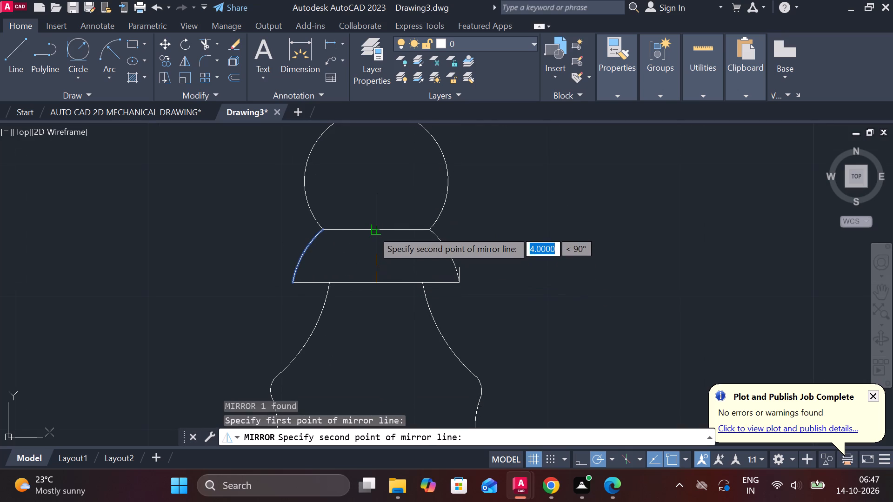
click(373, 230)
drag(404, 284, 373, 230)
Erase the leftover short vertical line at the right end of the collar's bottom edge.
scroll(455, 244, up, 2)
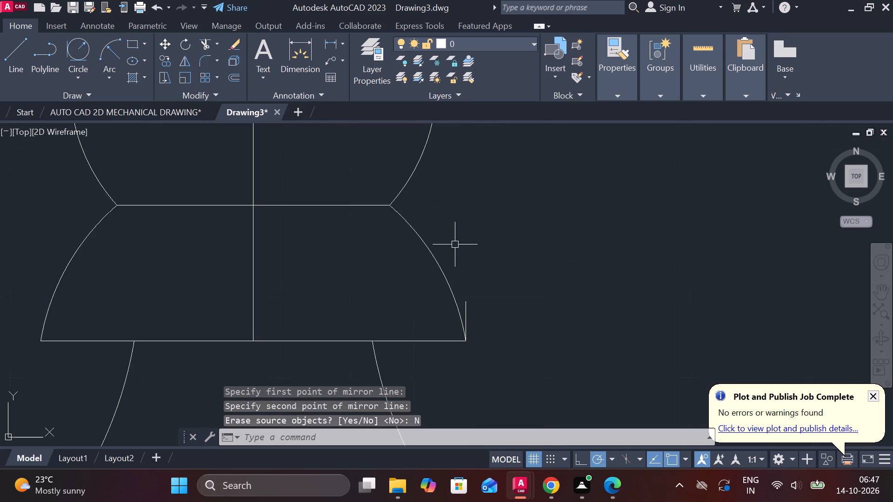
click(463, 302)
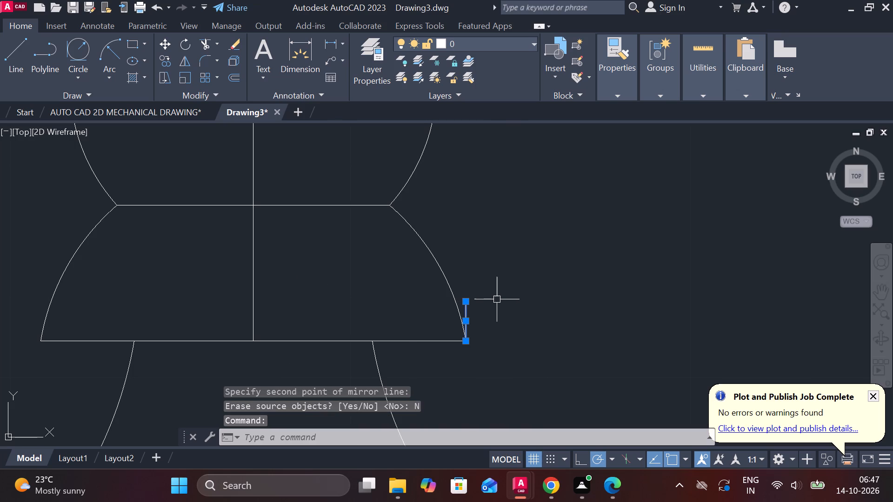
key(e)
key(space)
Add a linear dimension for the collar's bottom width above the round head, with a diameter symbol before its text.
scroll(485, 274, down, 3)
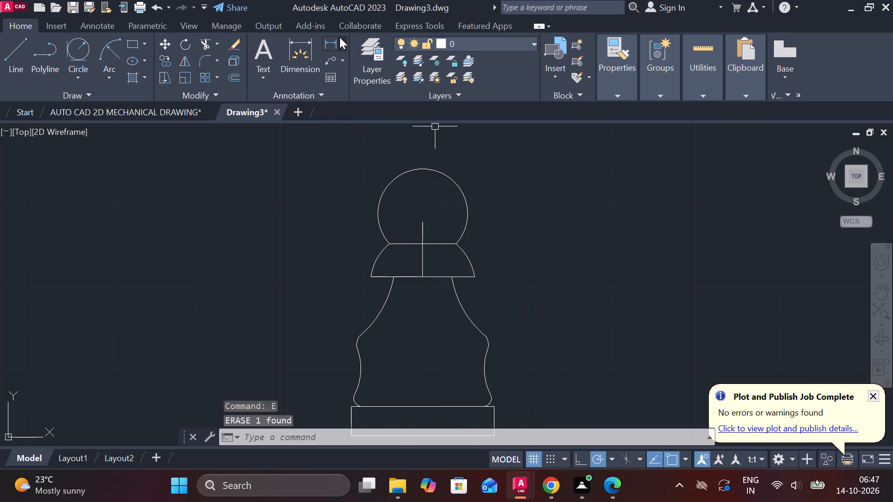
click(336, 42)
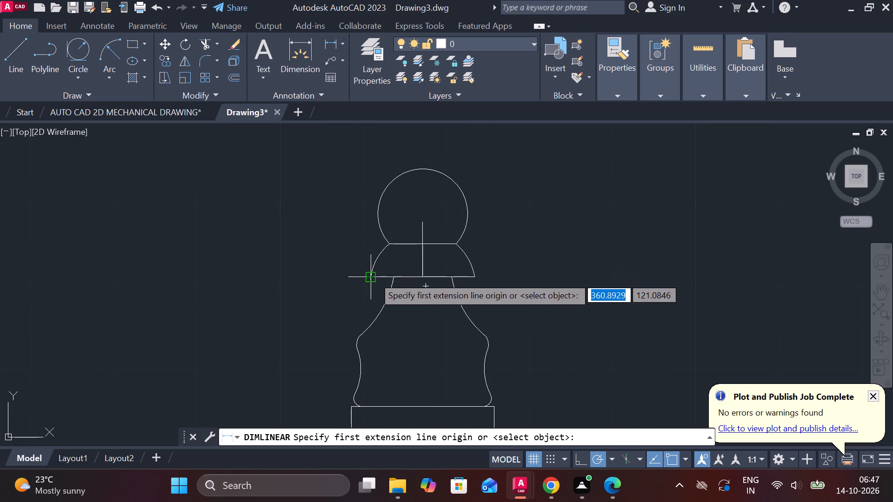
click(373, 277)
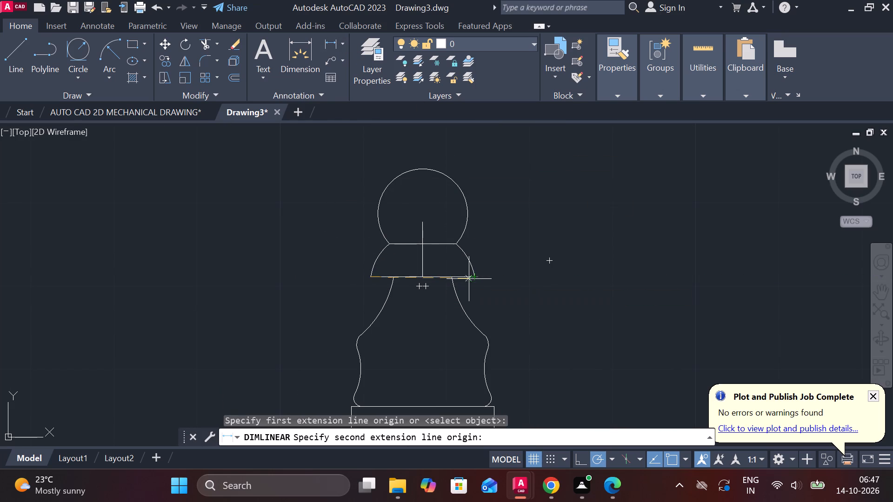
click(470, 279)
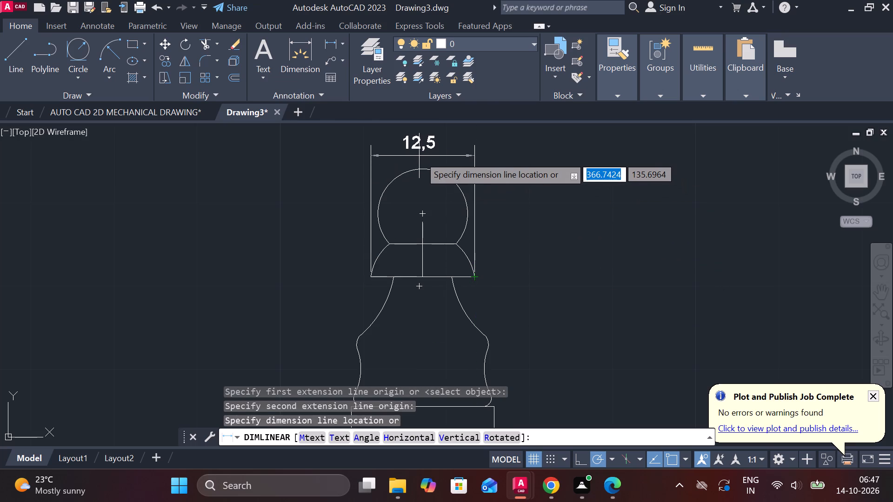
middle_drag(416, 164, 379, 215)
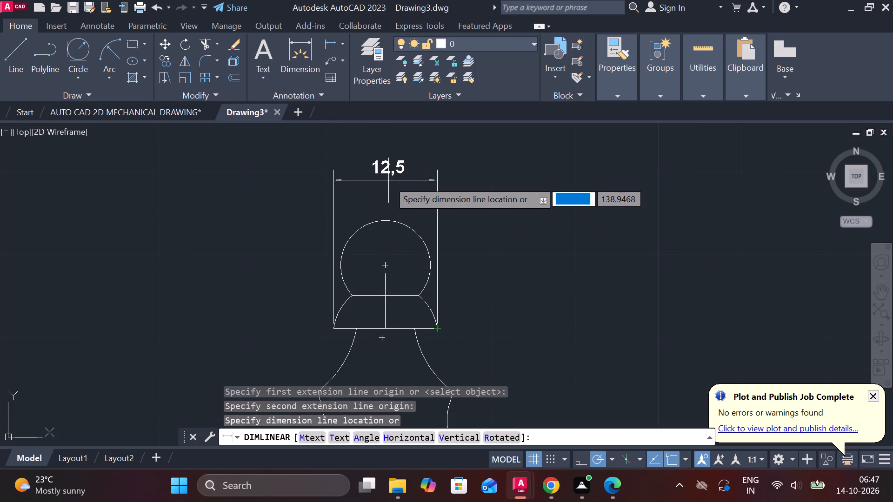
click(388, 180)
double_click(389, 160)
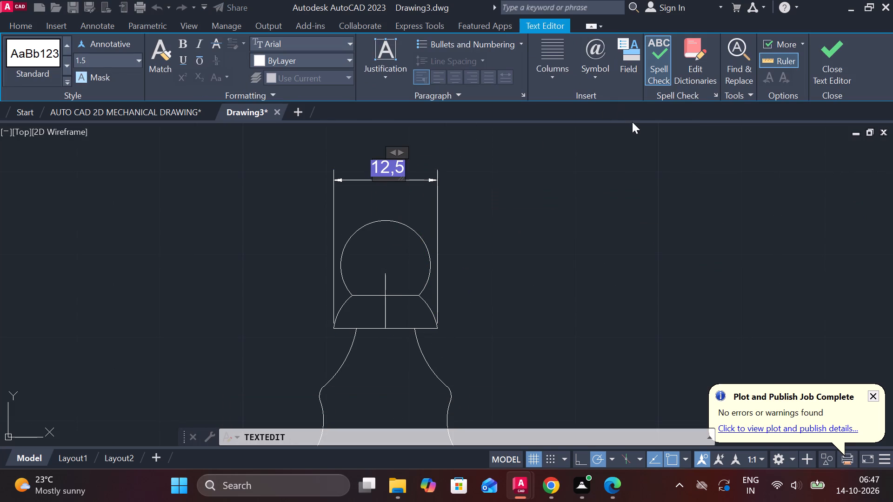
click(605, 71)
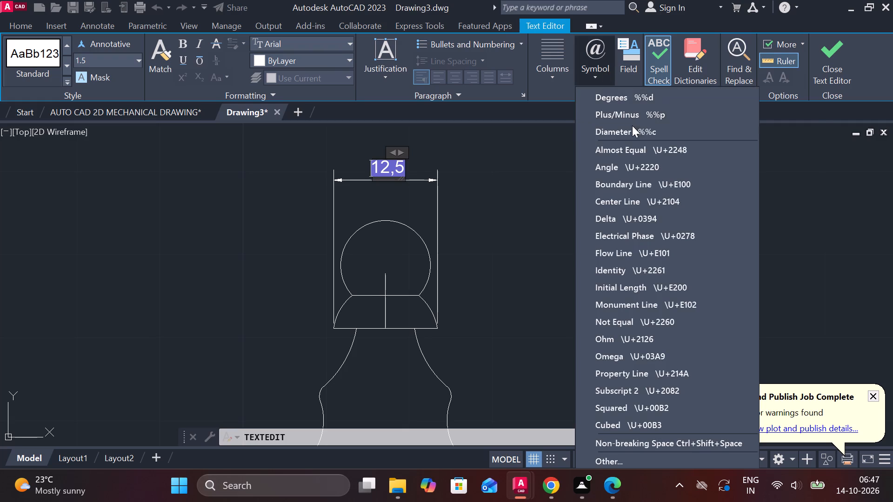
click(632, 125)
click(820, 68)
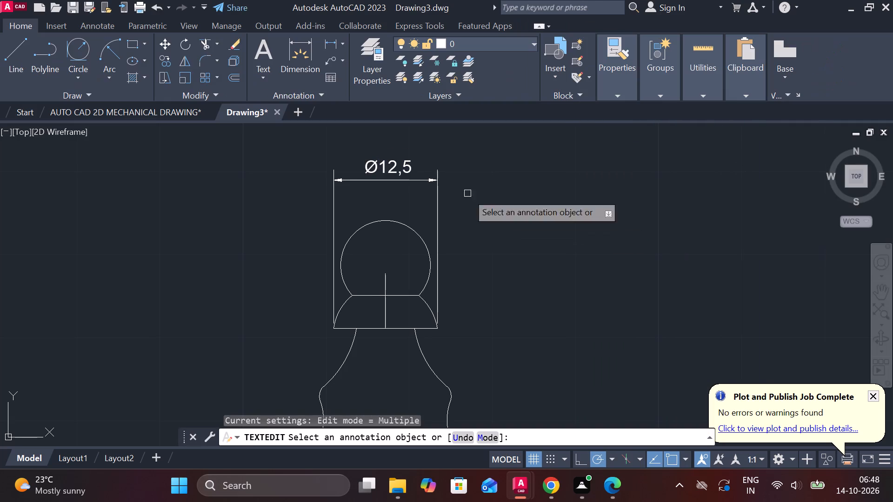
Add a linear dimension for the collar's top edge width with its text left of the head, prefixed with a diameter symbol.
click(328, 45)
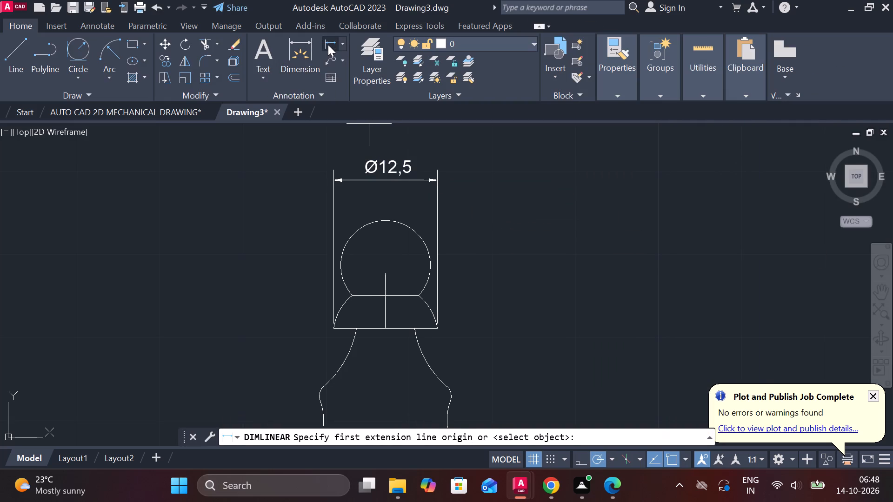
middle_drag(226, 261, 260, 193)
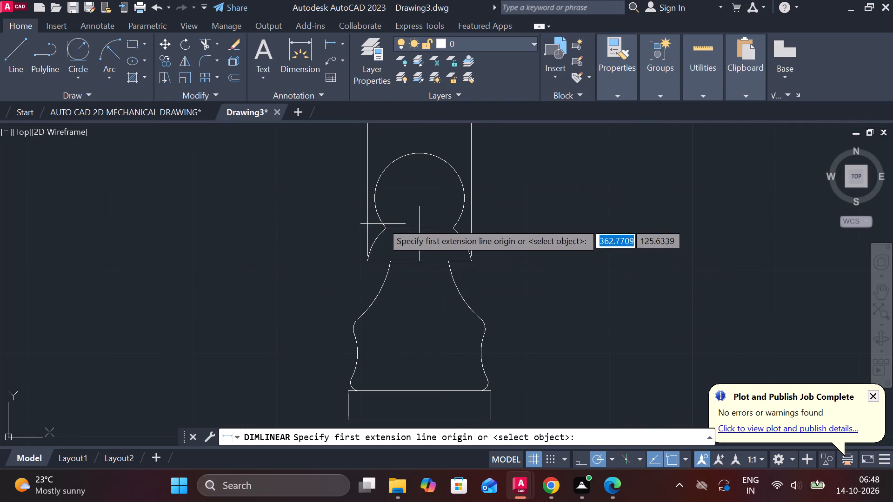
click(385, 230)
click(450, 231)
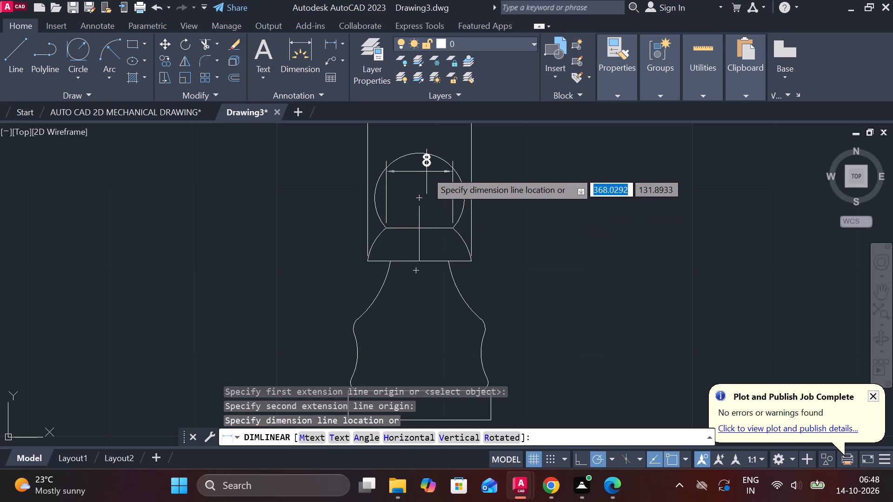
middle_drag(420, 153, 393, 244)
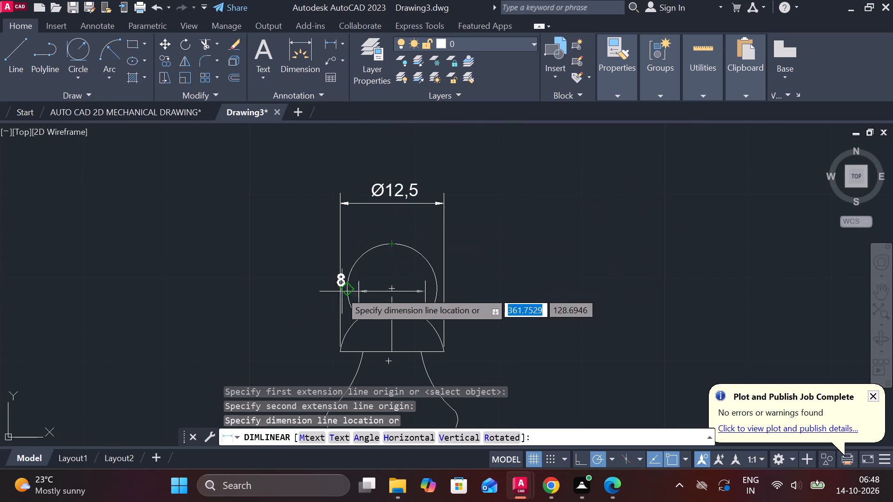
click(313, 294)
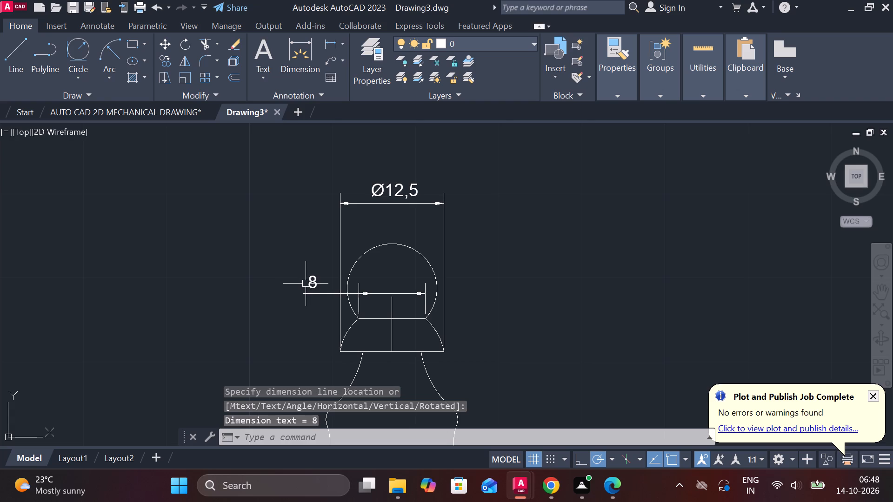
double_click(311, 280)
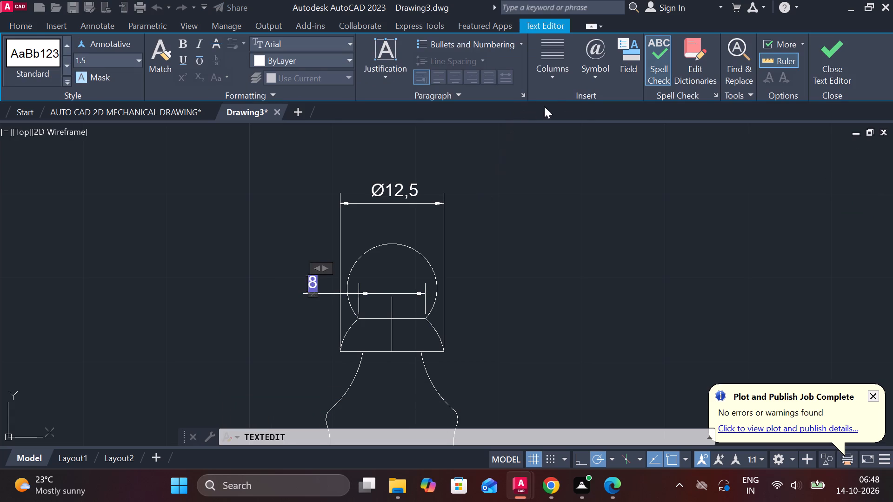
click(591, 65)
click(620, 131)
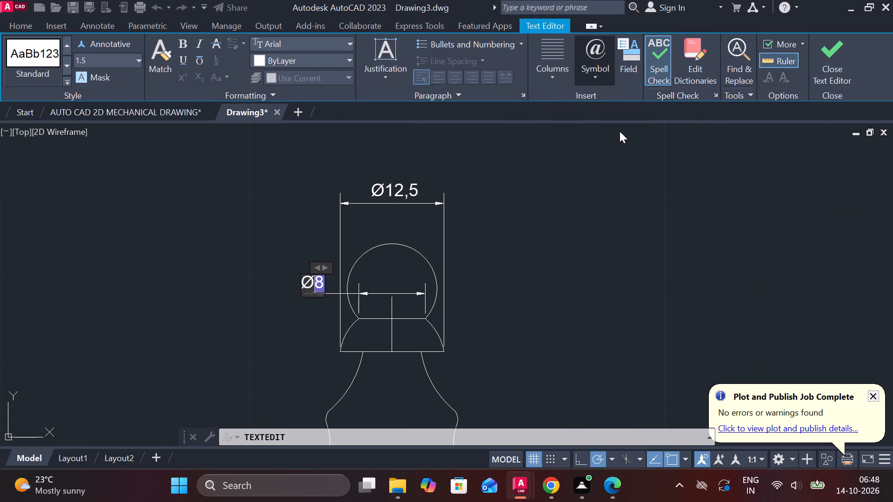
click(832, 70)
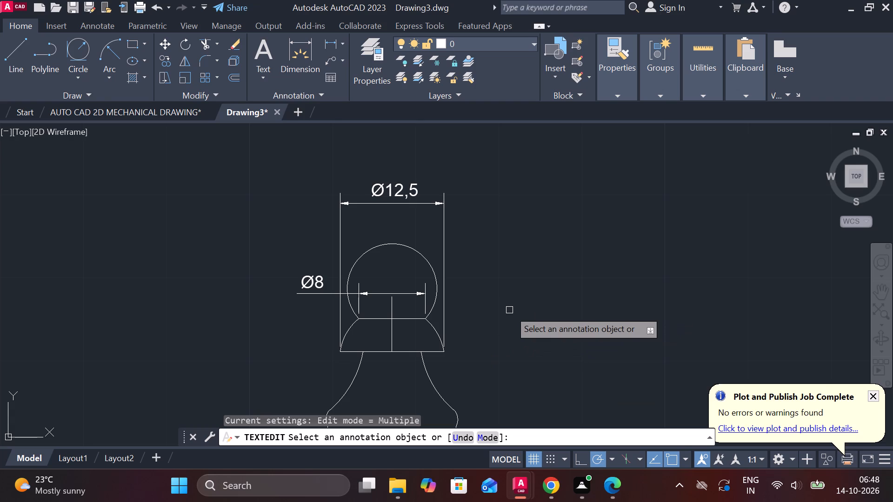
key(Escape)
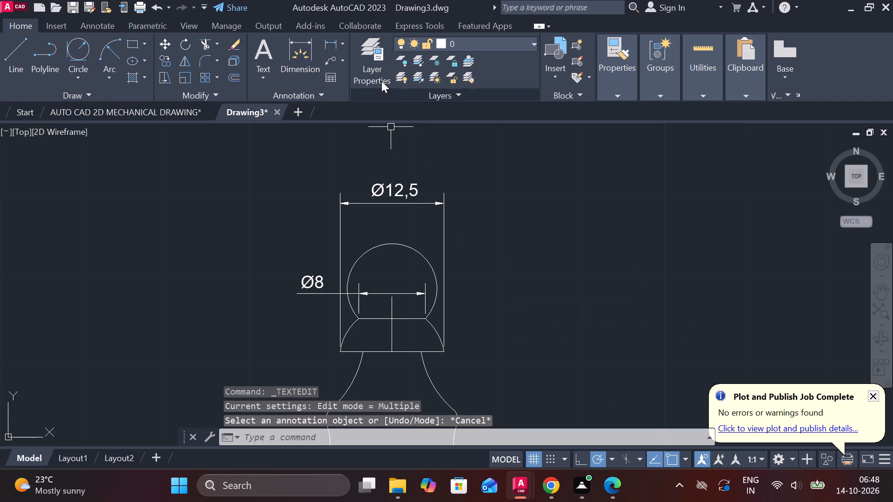
Add a vertical linear dimension for the collar's height on the right side of the piece.
click(324, 44)
scroll(473, 344, up, 1)
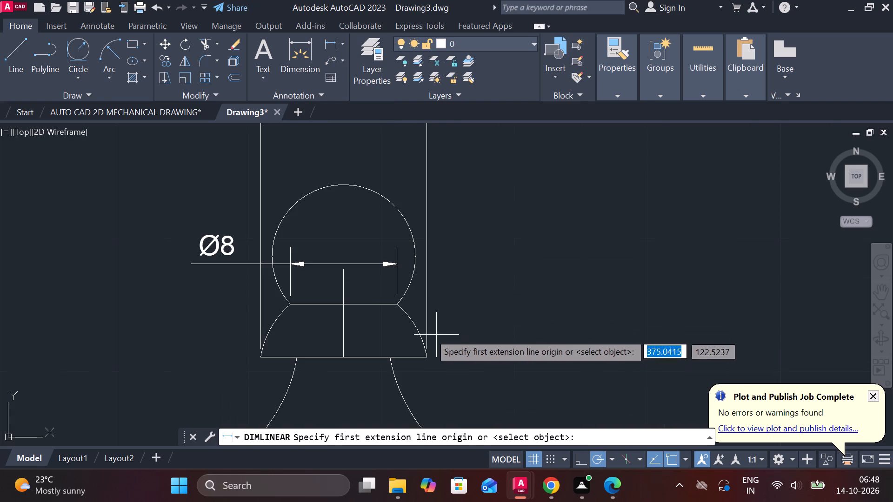
click(397, 308)
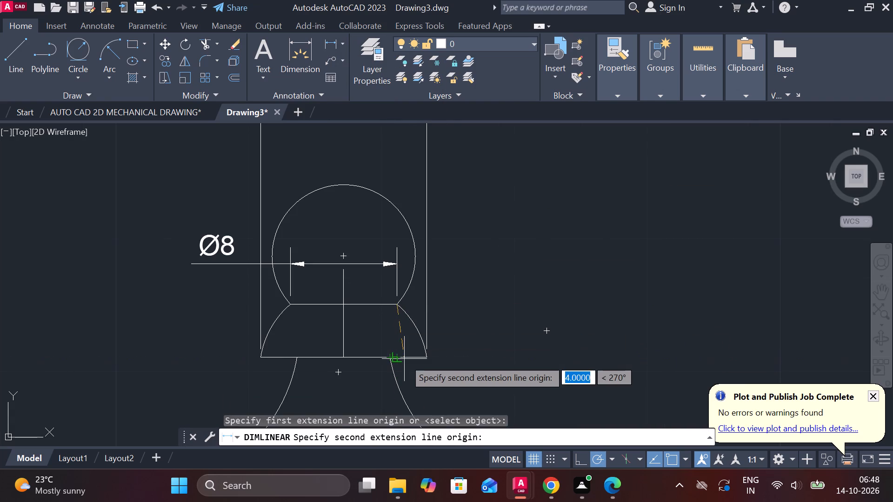
click(404, 359)
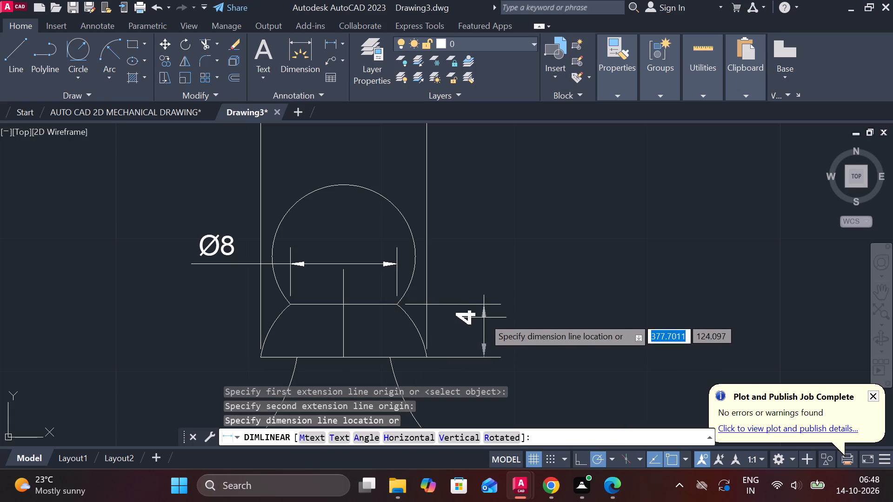
click(492, 295)
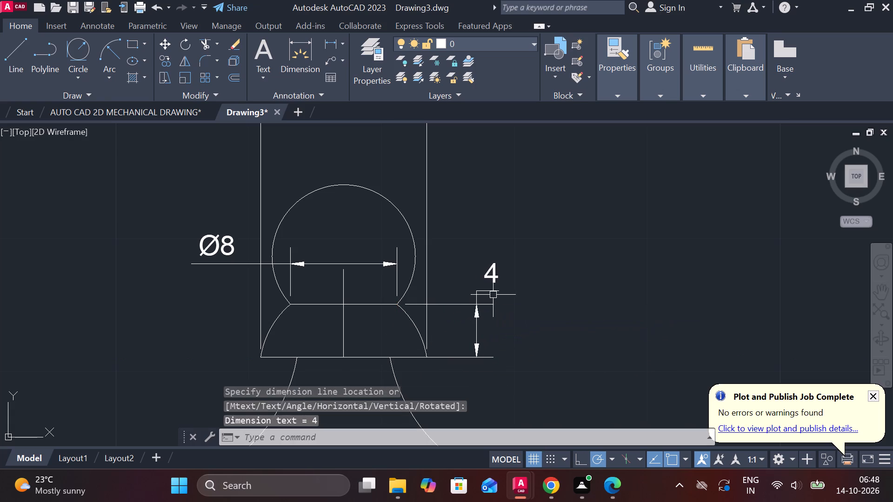
Erase the leftover vertical centre line running through the collar of the round-headed piece.
scroll(519, 330, down, 1)
middle_drag(509, 339, 539, 279)
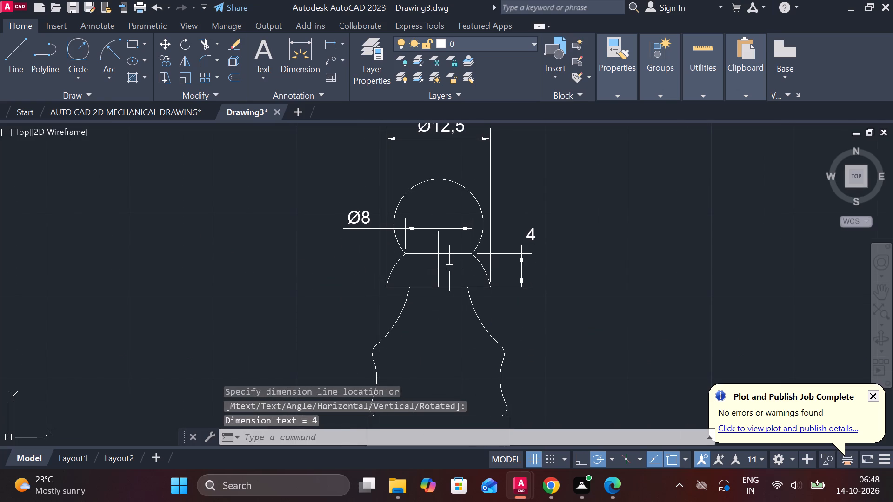
click(440, 267)
text(E)
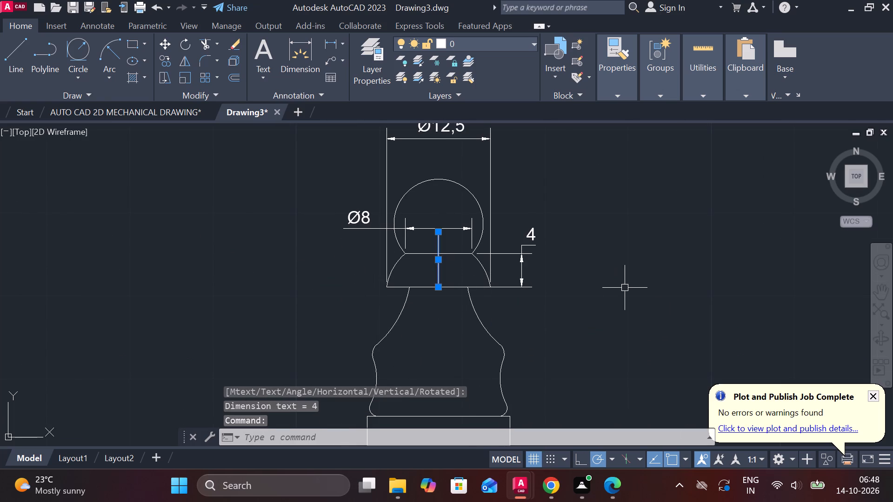
key(space)
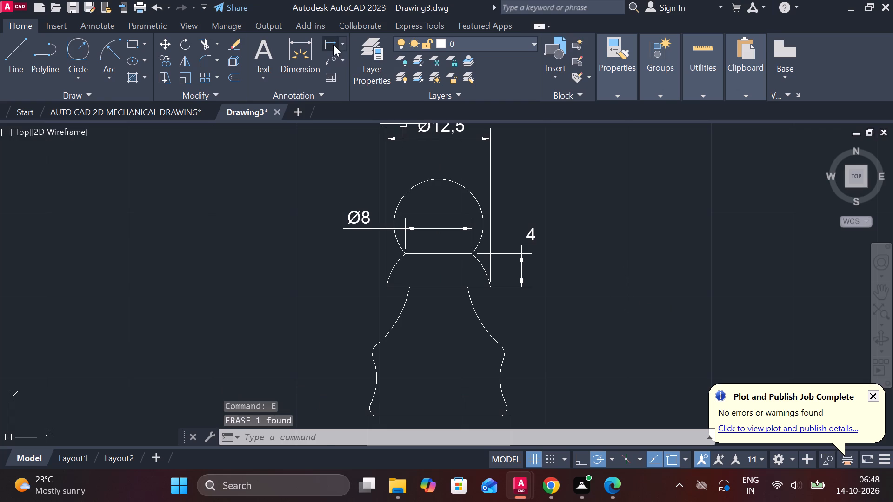
Add a linear dimension for the neck width just below the collar, with its text left of the body, prefixed with a diameter symbol.
click(332, 44)
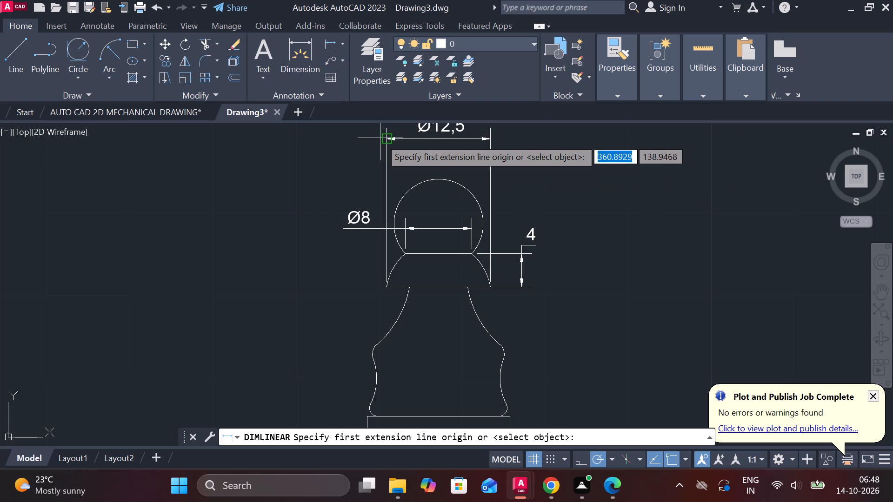
middle_drag(448, 310, 428, 246)
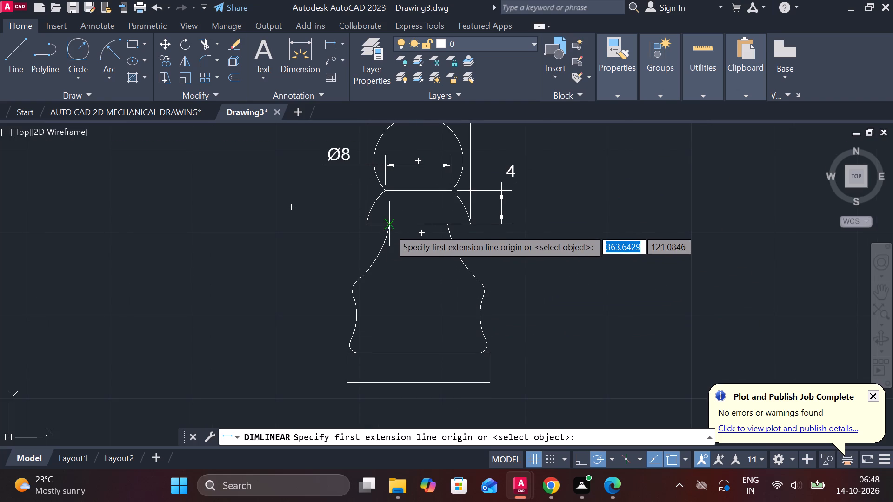
click(392, 228)
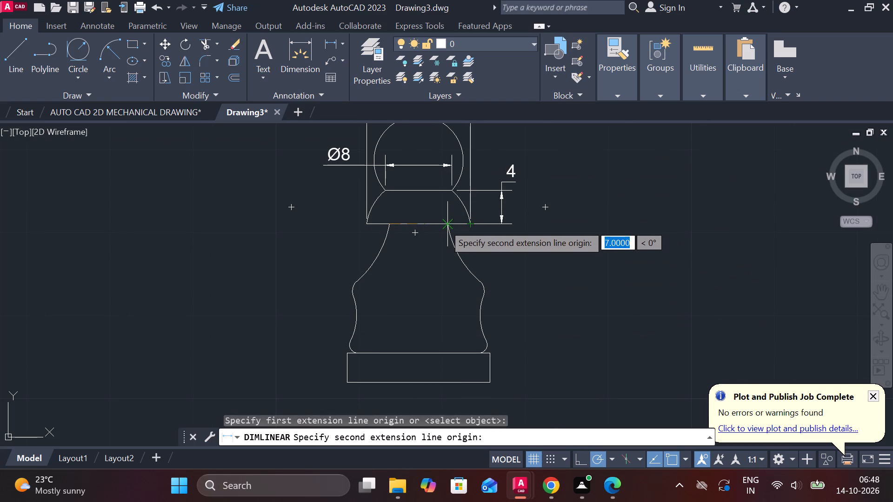
click(444, 224)
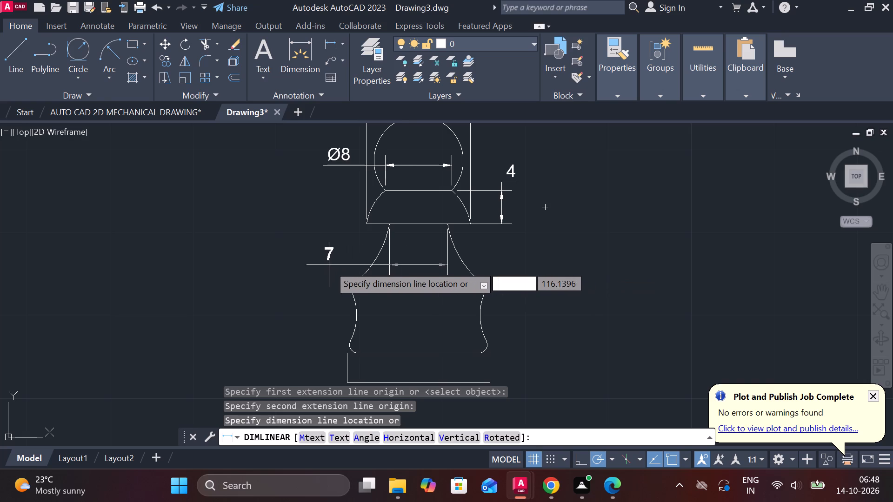
click(347, 253)
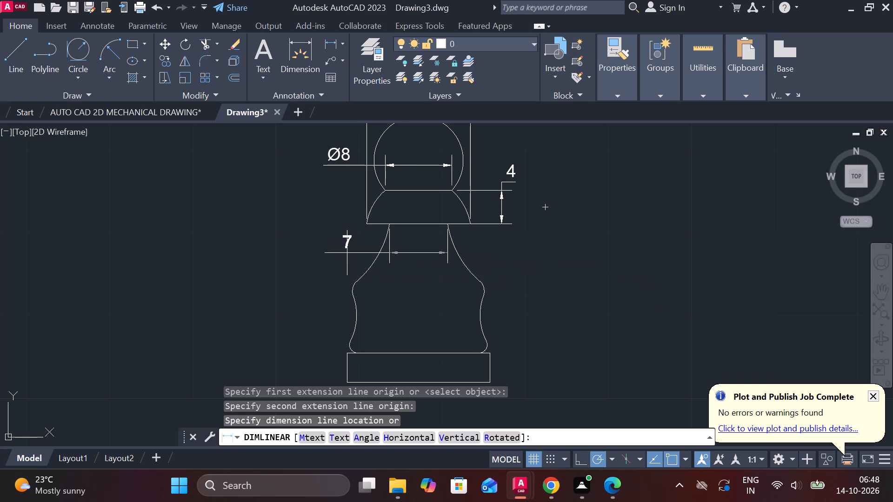
double_click(343, 241)
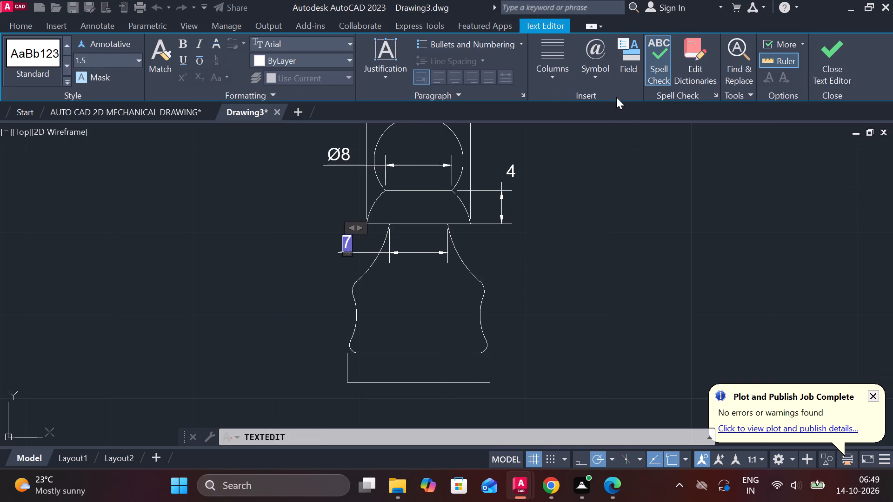
click(594, 82)
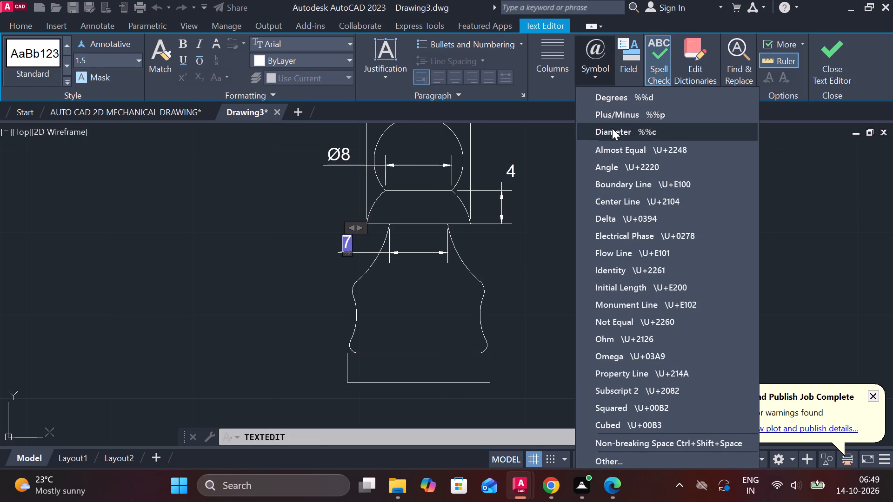
click(612, 128)
click(818, 62)
Add a vertical linear dimension for the piece's overall height, from head top to base bottom, on its left side.
scroll(606, 274, down, 1)
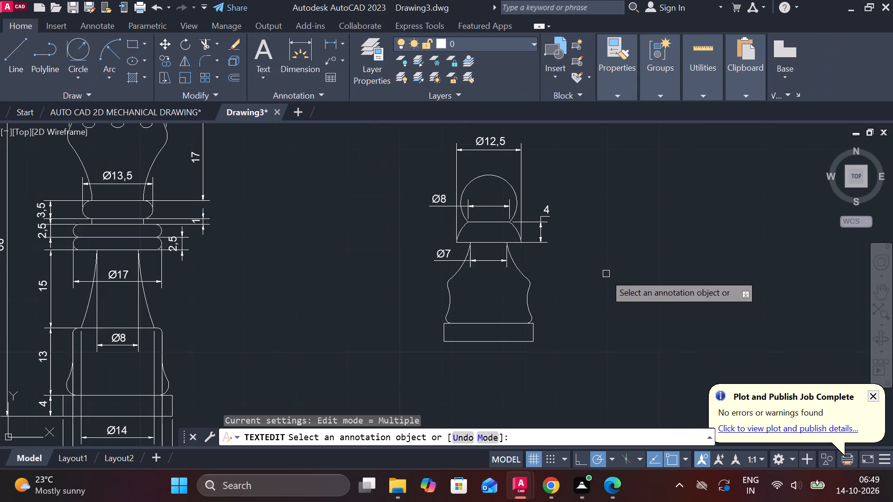
click(326, 47)
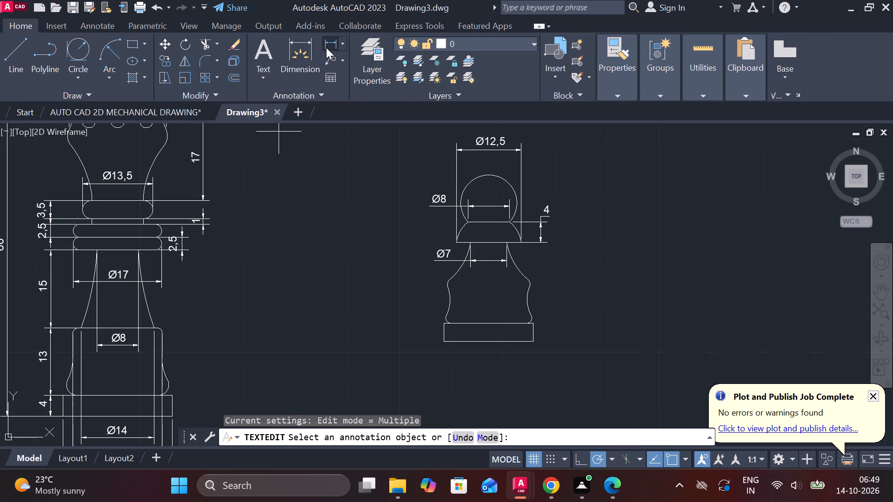
click(484, 175)
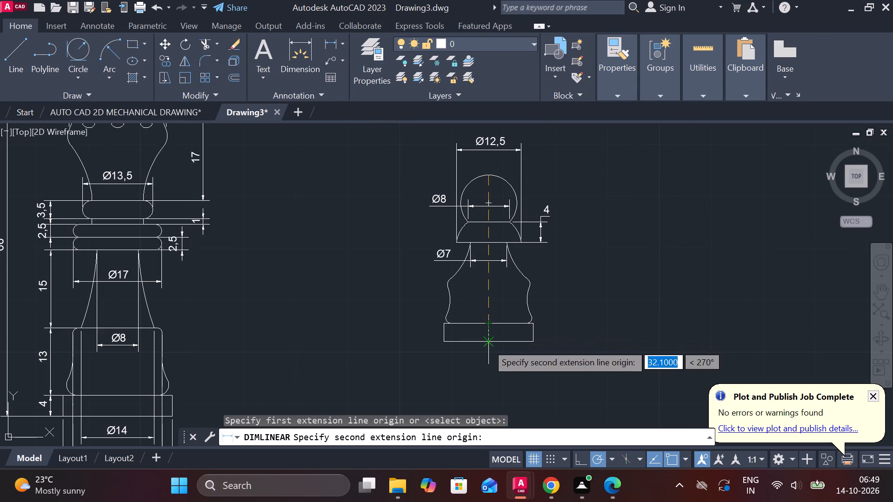
click(487, 343)
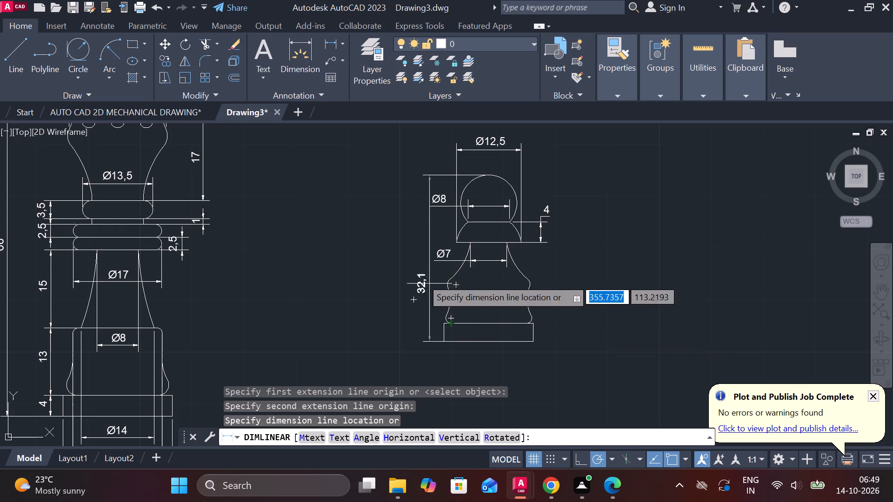
click(411, 251)
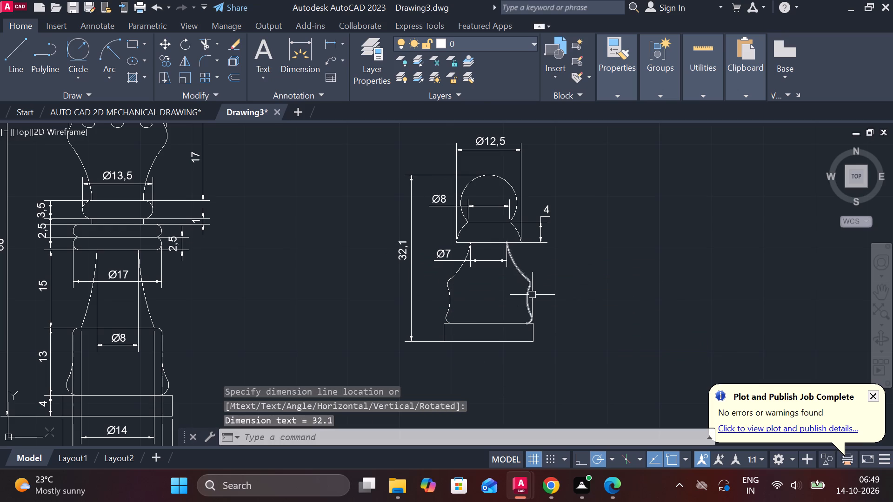
Add a vertical linear dimension for the curved body's height, from collar bottom to base top, on the right side of the piece.
click(328, 48)
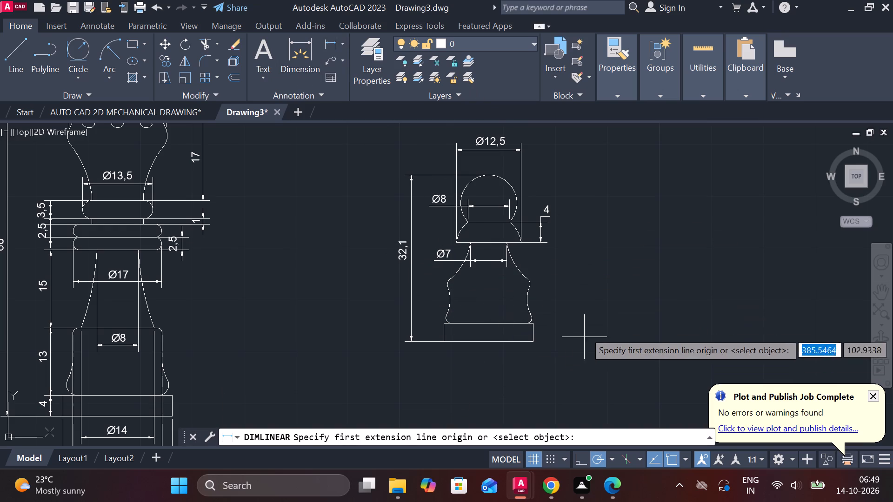
middle_drag(567, 285, 554, 243)
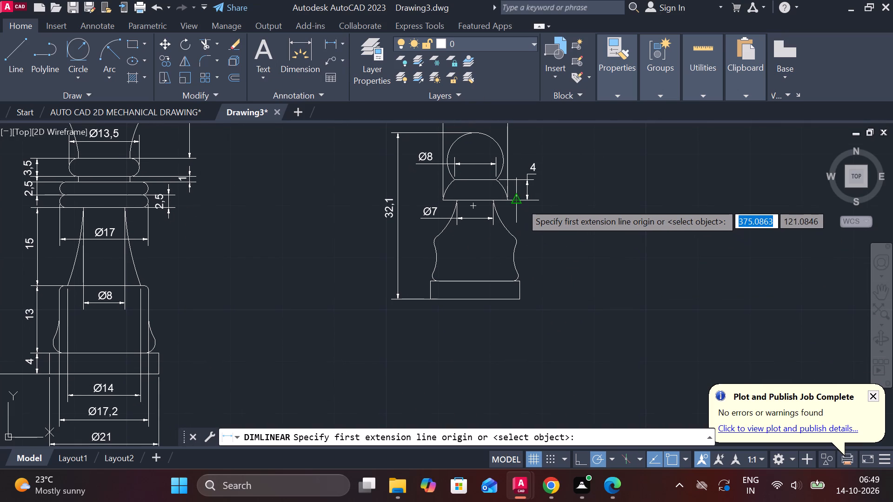
click(521, 203)
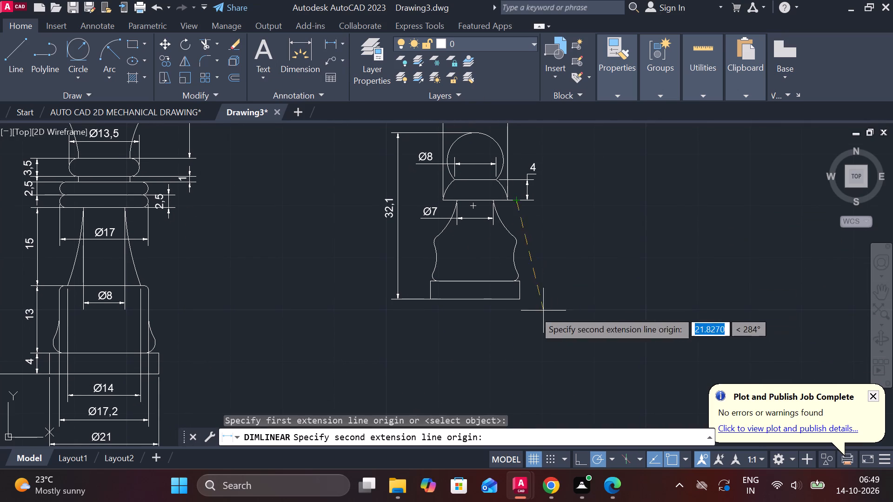
click(520, 281)
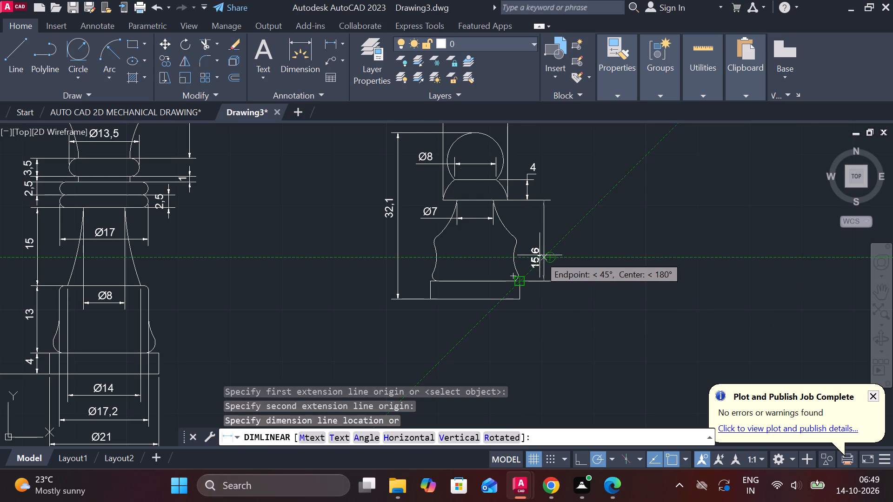
scroll(540, 251, up, 2)
scroll(537, 218, down, 2)
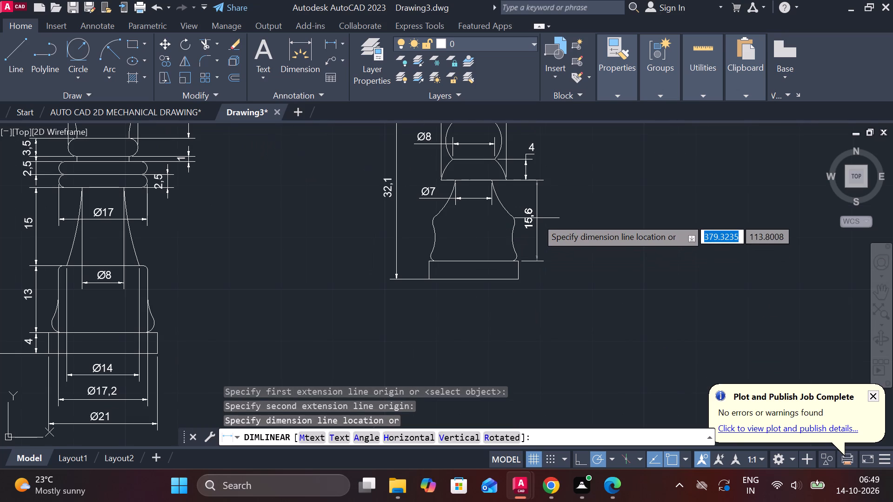
click(537, 218)
Add a linear dimension for the base's width below the round-headed piece, with a diameter symbol before its text.
middle_drag(514, 296, 528, 265)
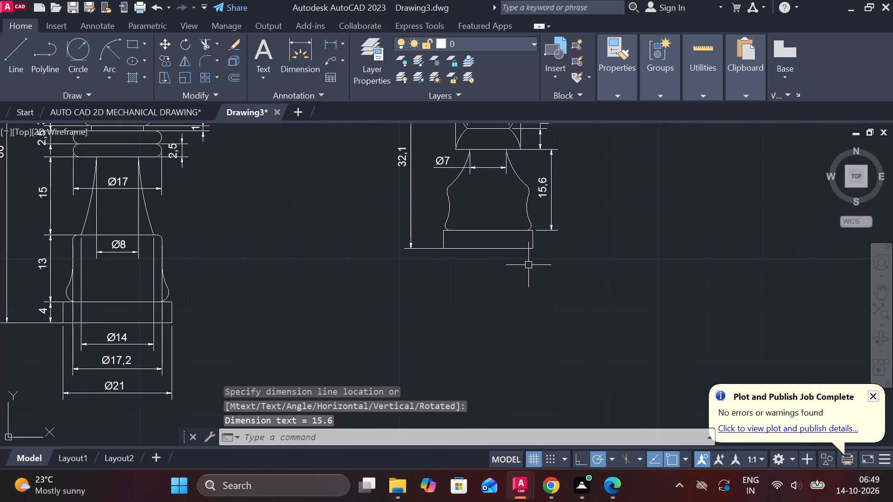
key(space)
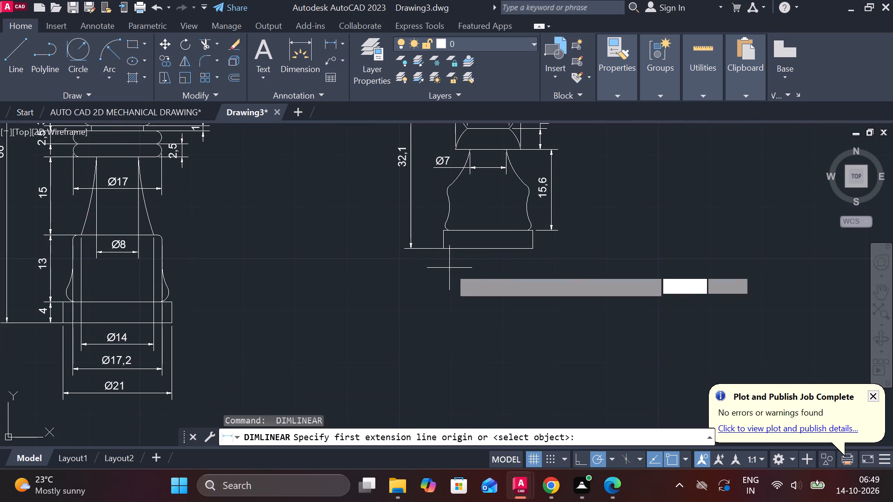
click(442, 251)
click(535, 248)
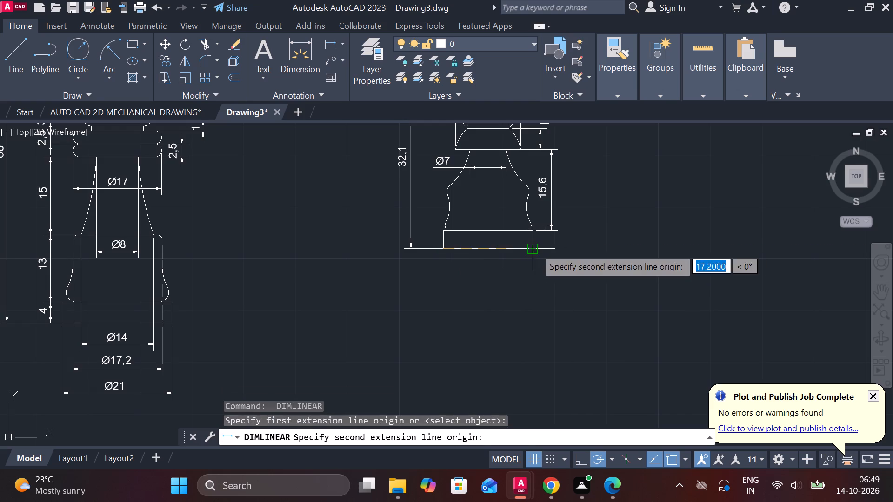
click(488, 275)
double_click(491, 266)
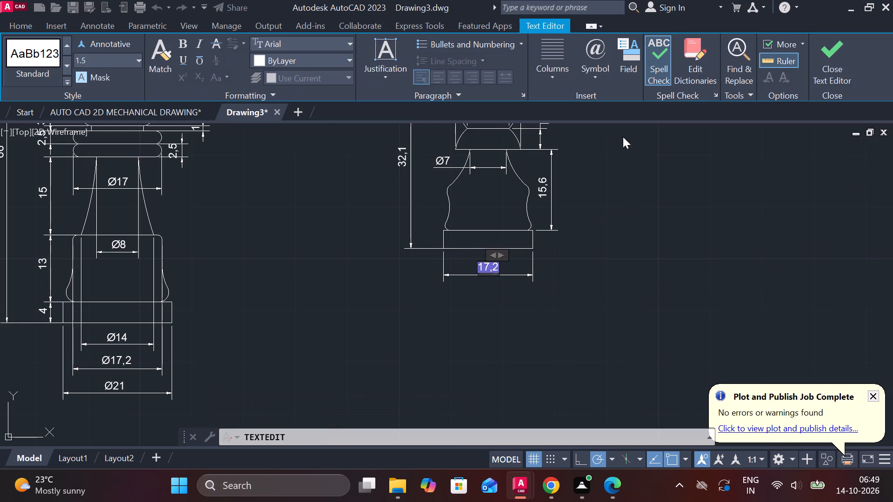
click(589, 61)
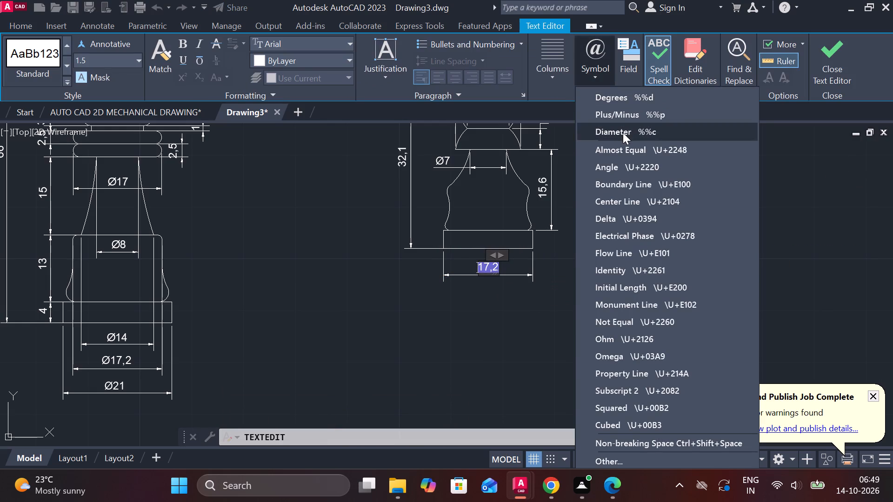
click(623, 132)
click(817, 65)
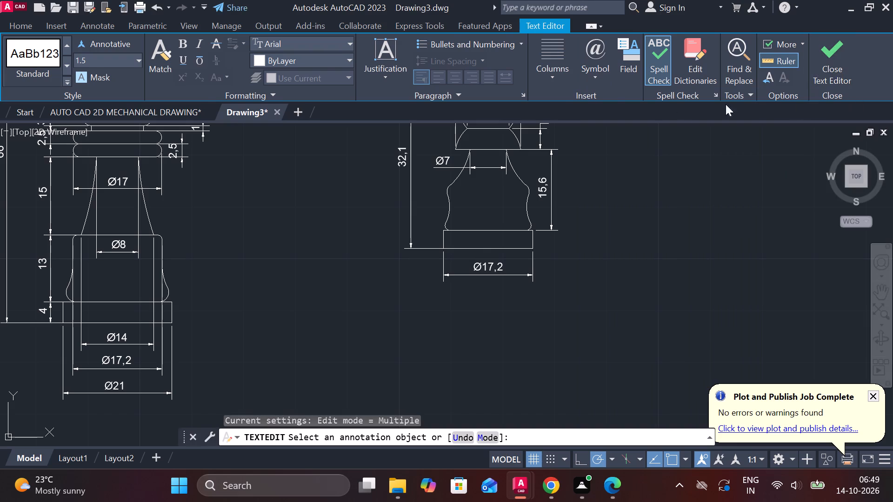
Add a vertical linear dimension for the base's height on the right, in line with the body height dimension.
click(326, 39)
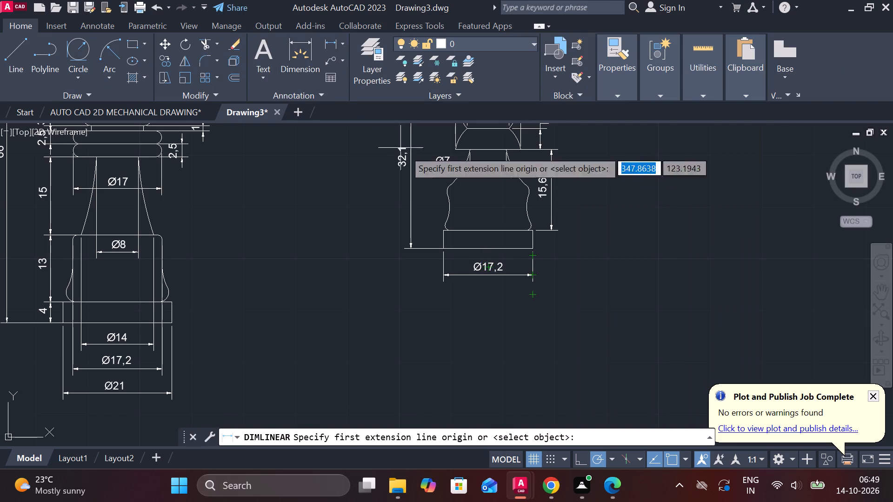
scroll(454, 187, up, 1)
scroll(560, 291, up, 1)
middle_drag(546, 270, 253, 301)
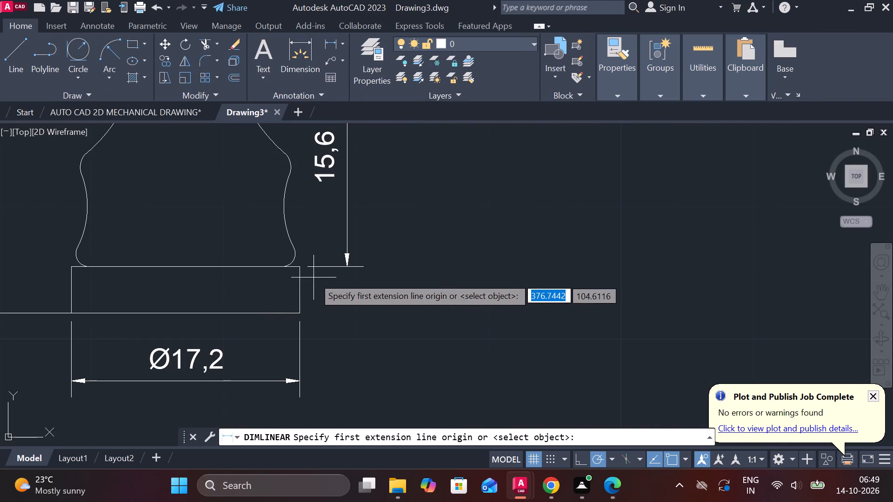
click(302, 275)
click(300, 310)
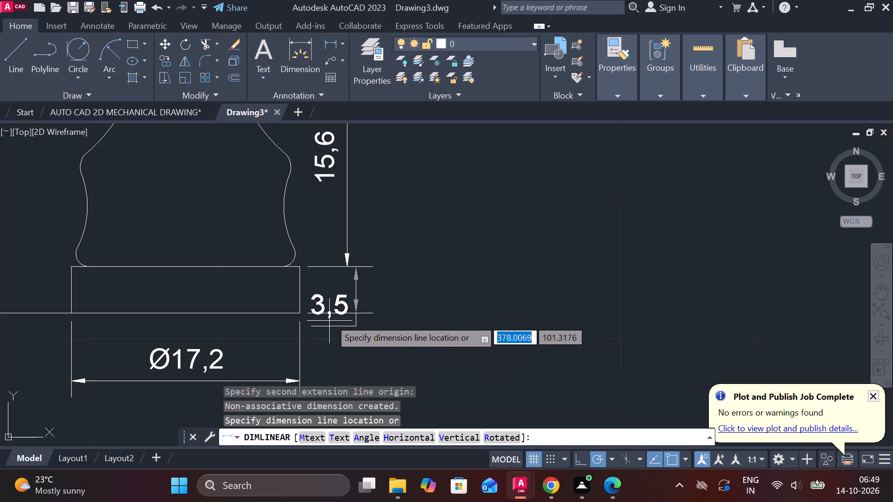
click(347, 292)
Add a radius dimension to the round head, with its text above and to the right of the head.
scroll(506, 288, down, 2)
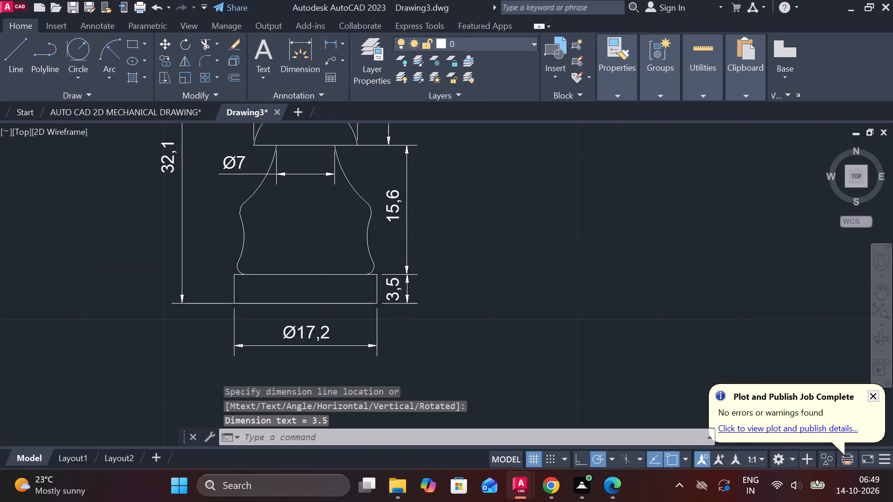
middle_drag(515, 259, 480, 357)
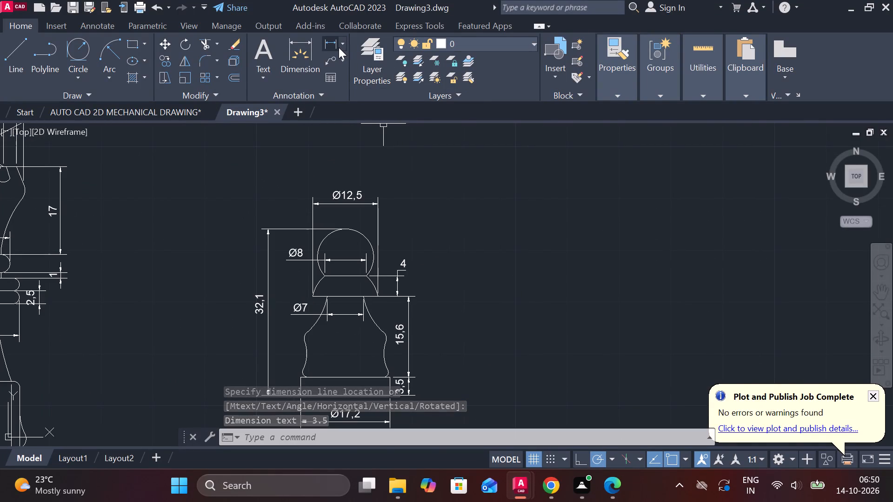
click(339, 45)
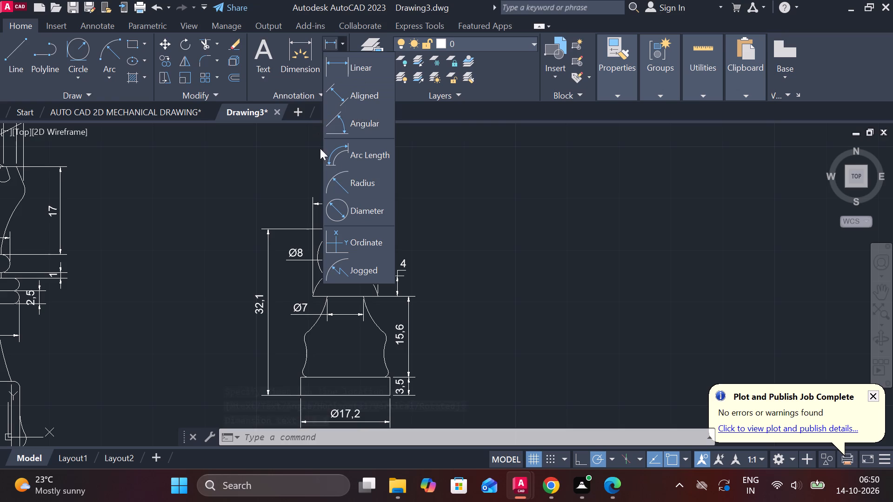
click(350, 179)
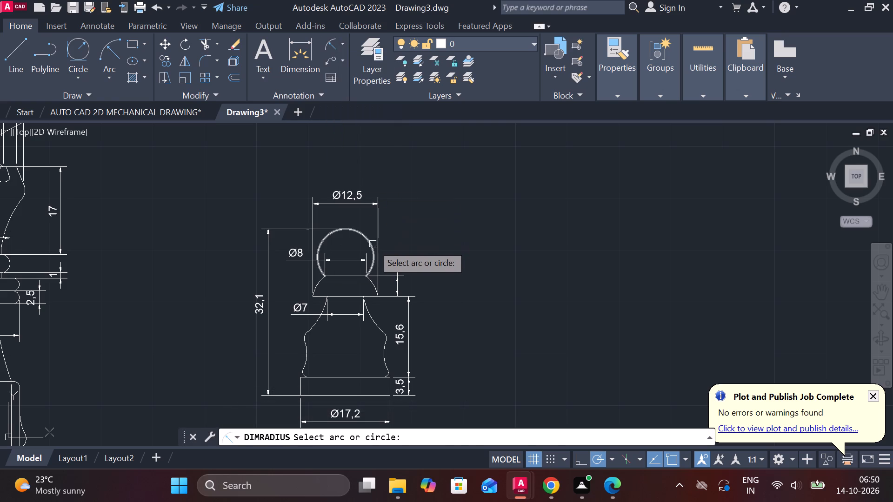
click(370, 238)
click(400, 217)
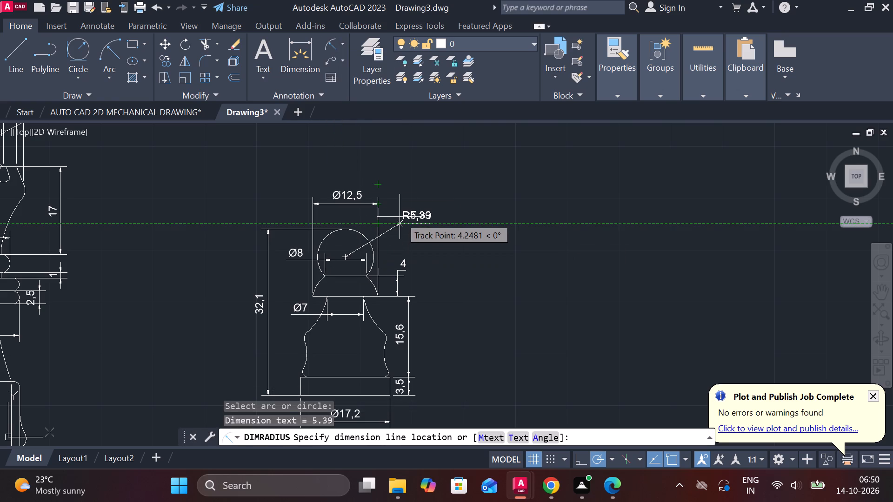
scroll(462, 247, down, 2)
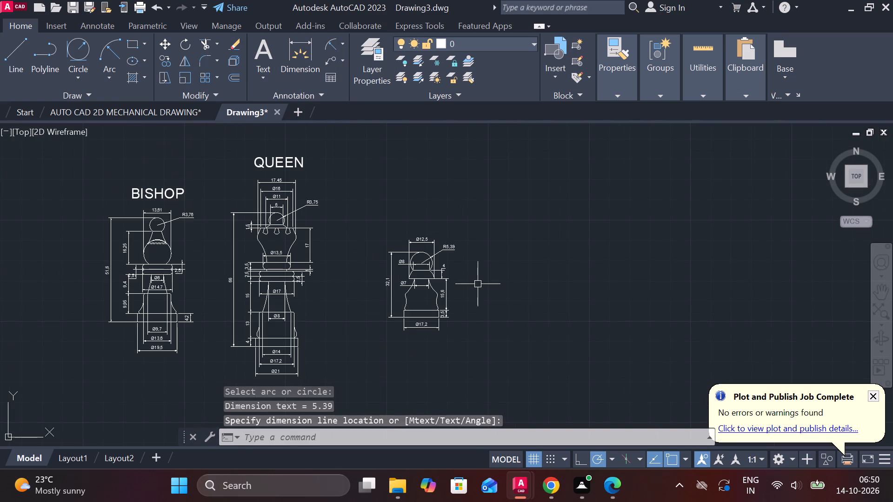
Copy the QUEEN title and paste the copy above the round-headed piece.
click(289, 165)
key(ctrl+c)
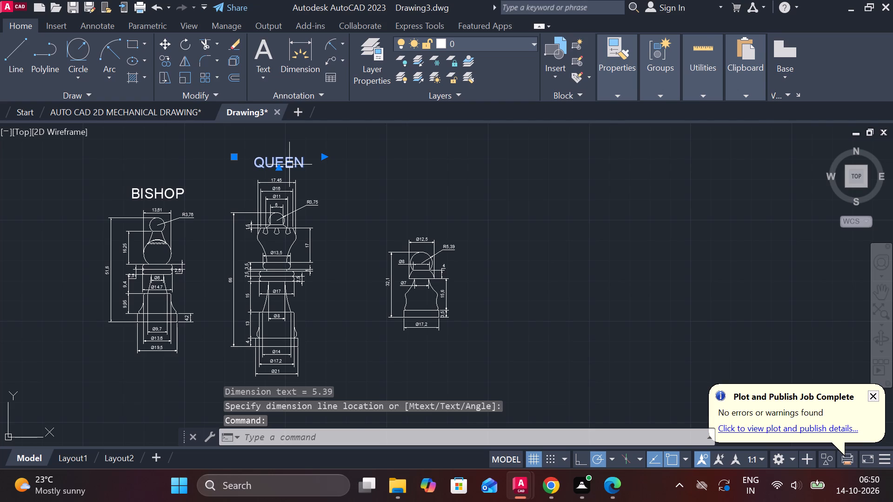
key(ctrl+v)
scroll(339, 220, up, 1)
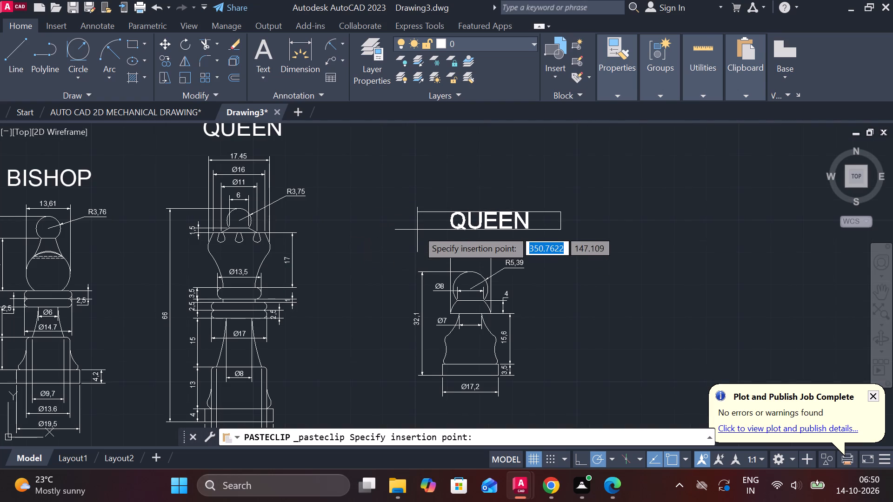
click(409, 231)
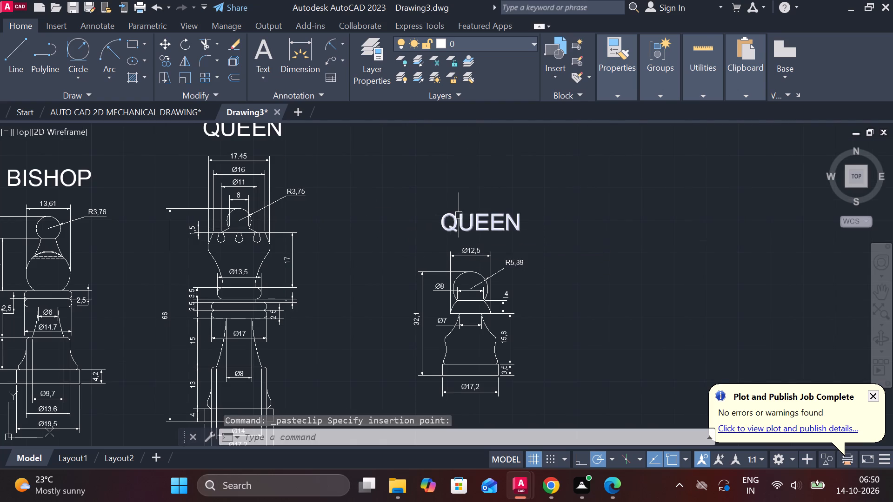
Replace the copied title's text with PAWN, using centred paragraph alignment.
click(459, 215)
double_click(470, 216)
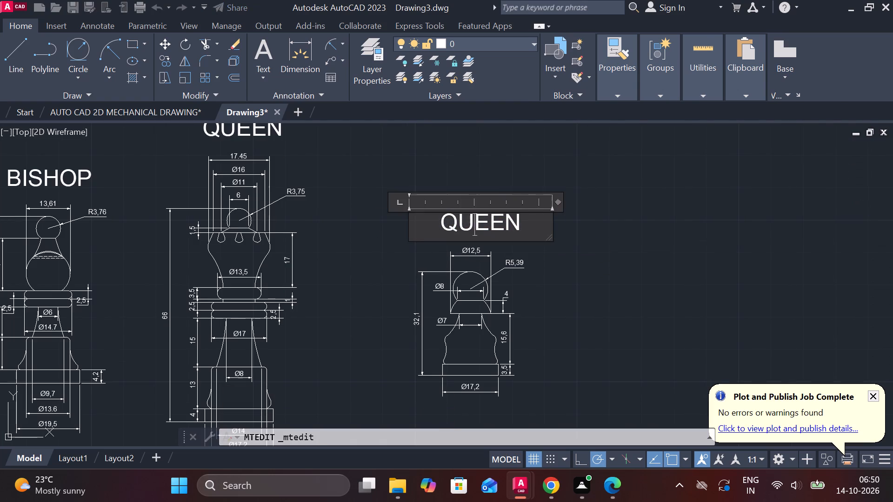
click(531, 215)
key(BackSpace)
key(BackSpace)
key(BackSpace)
key(BackSpace)
key(BackSpace)
key(BackSpace)
key(BackSpace)
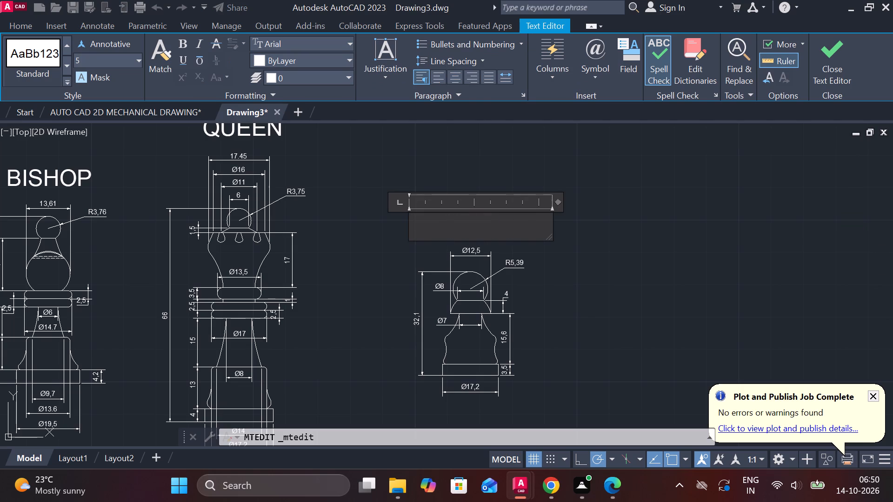
click(458, 79)
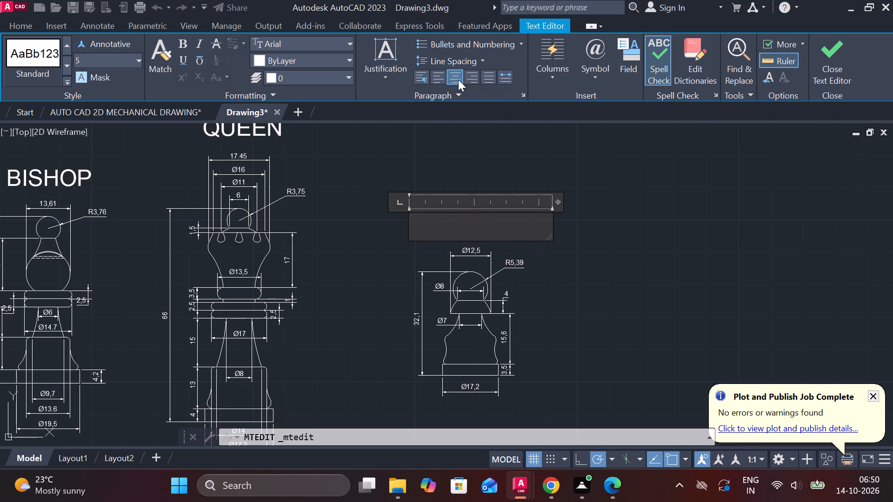
text(PAW)
text(PAWN)
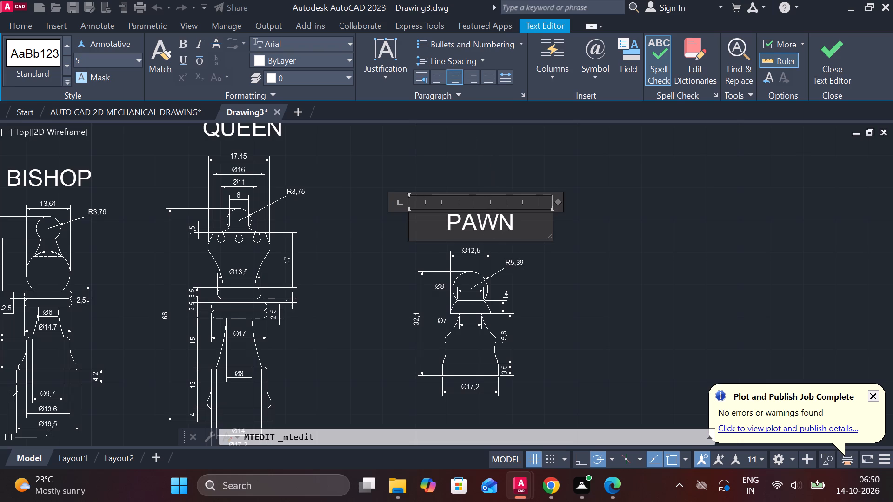
click(553, 230)
Shift the PAWN title horizontally so it sits centred above the round-headed piece.
click(502, 212)
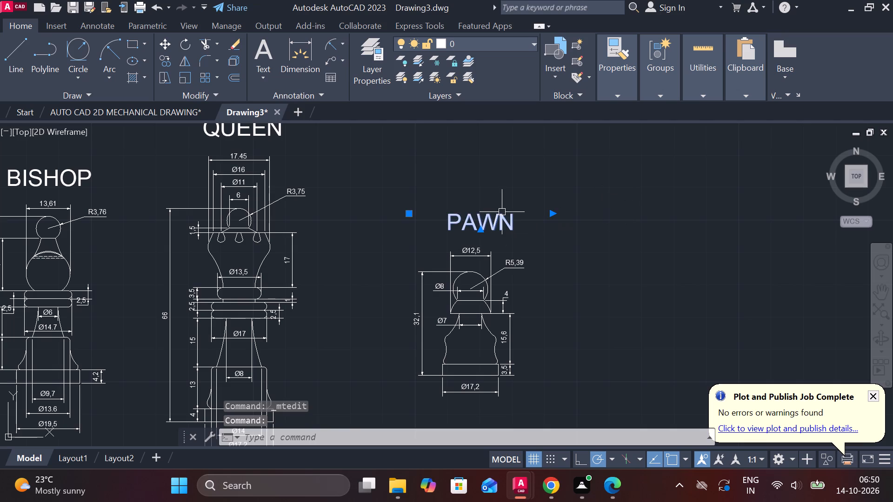
click(407, 212)
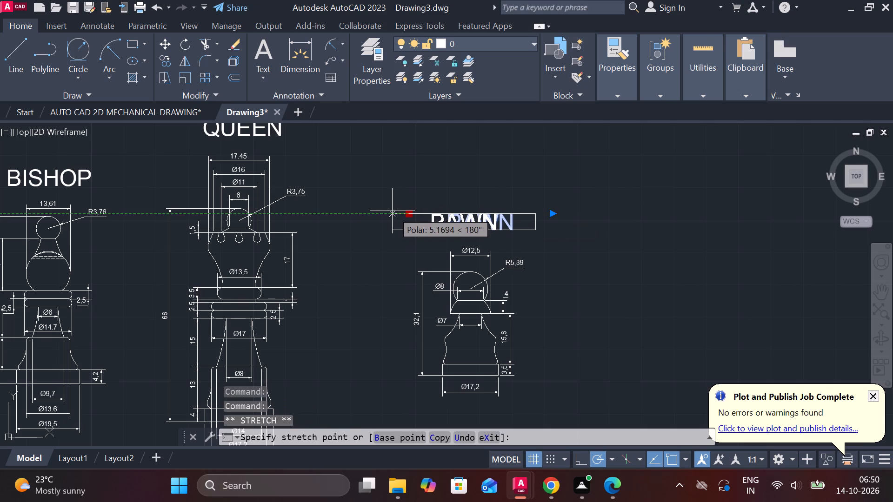
click(393, 211)
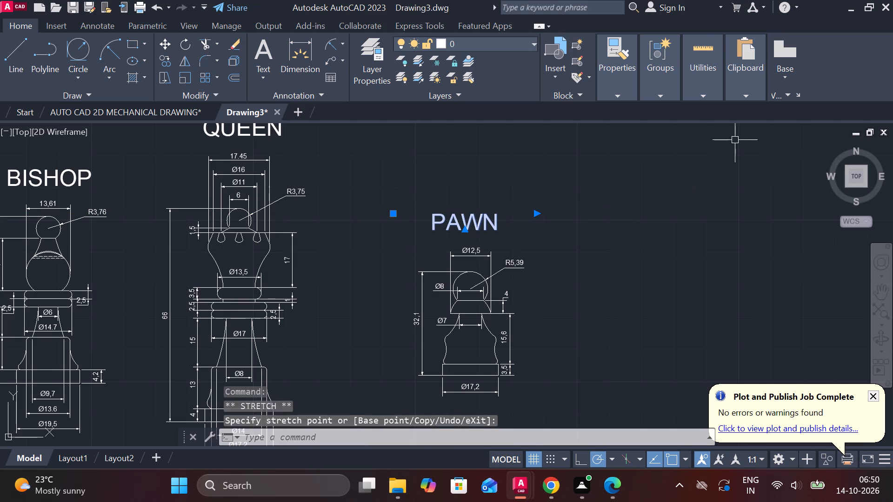
key(Escape)
scroll(641, 219, down, 2)
scroll(577, 243, up, 2)
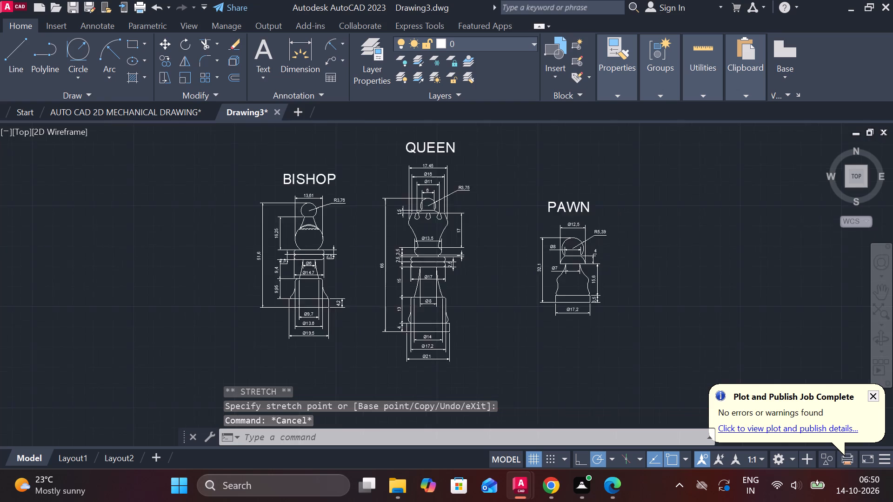
scroll(527, 210, down, 1)
click(529, 195)
scroll(529, 195, up, 2)
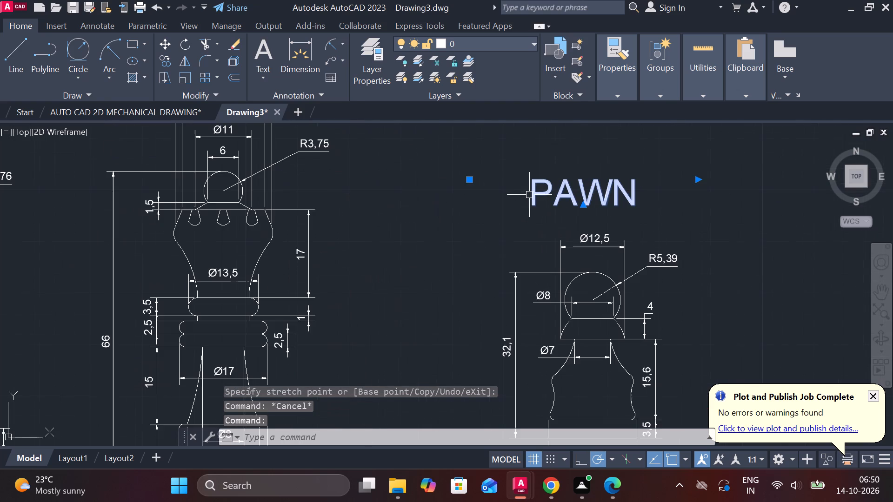
click(468, 179)
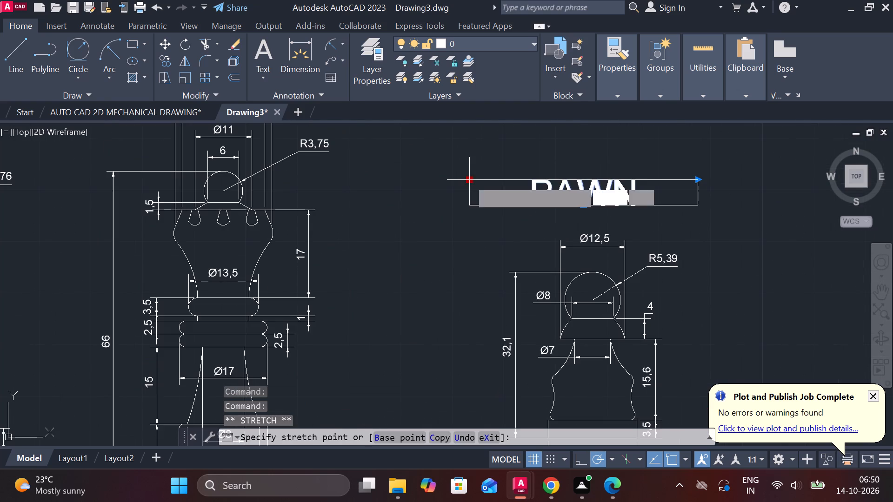
click(481, 179)
key(Escape)
scroll(609, 196, down, 3)
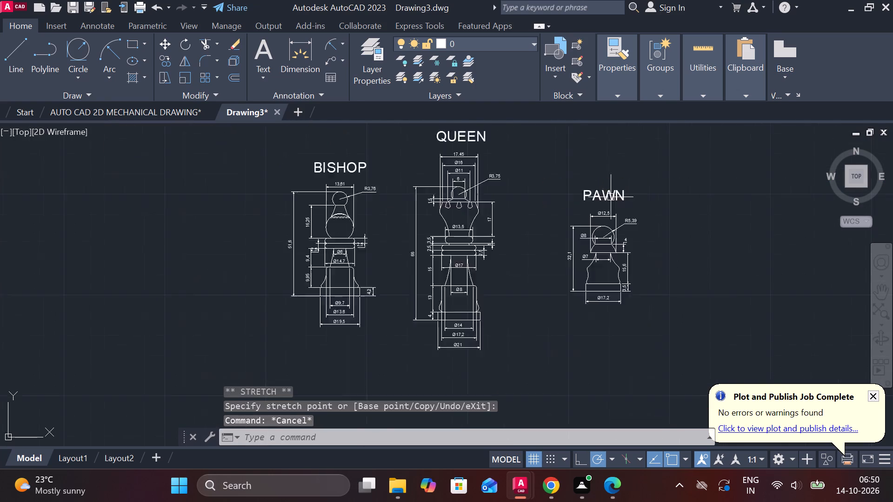
Move the whole pawn profile, with its dimensions and title, closer to the queen and slightly upward.
scroll(584, 190, up, 1)
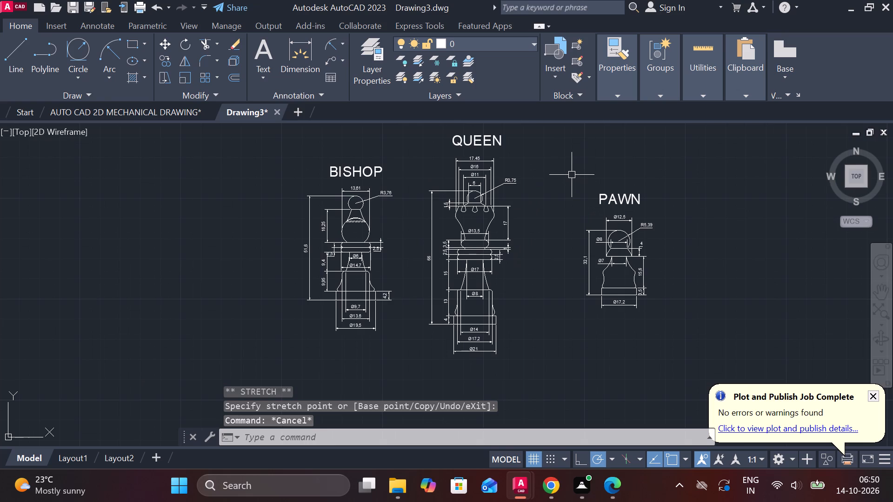
click(558, 169)
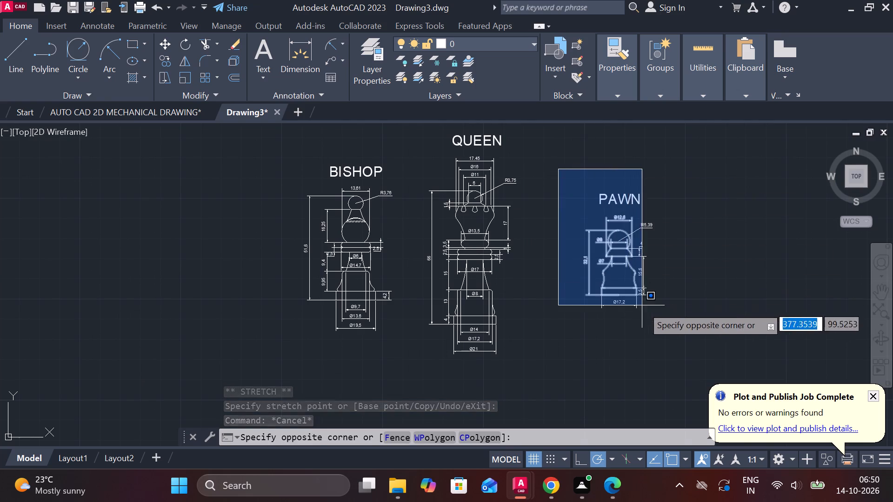
double_click(665, 331)
key(m)
key(Return)
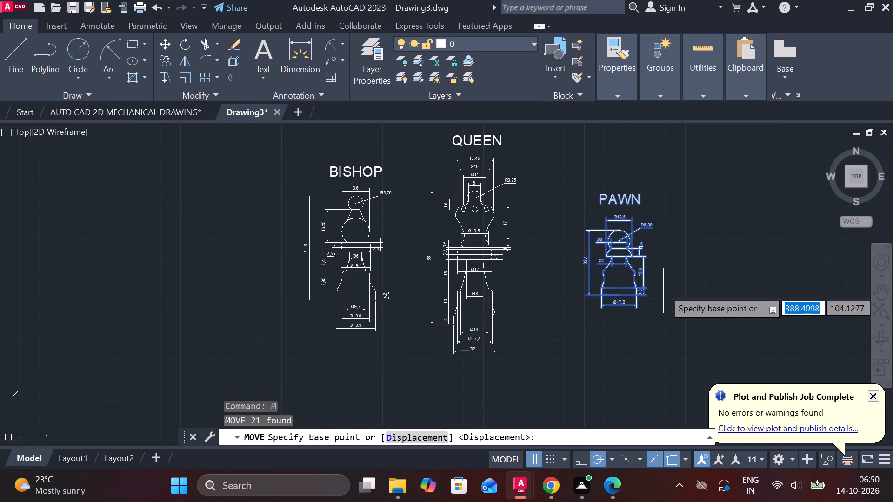
click(680, 271)
click(648, 263)
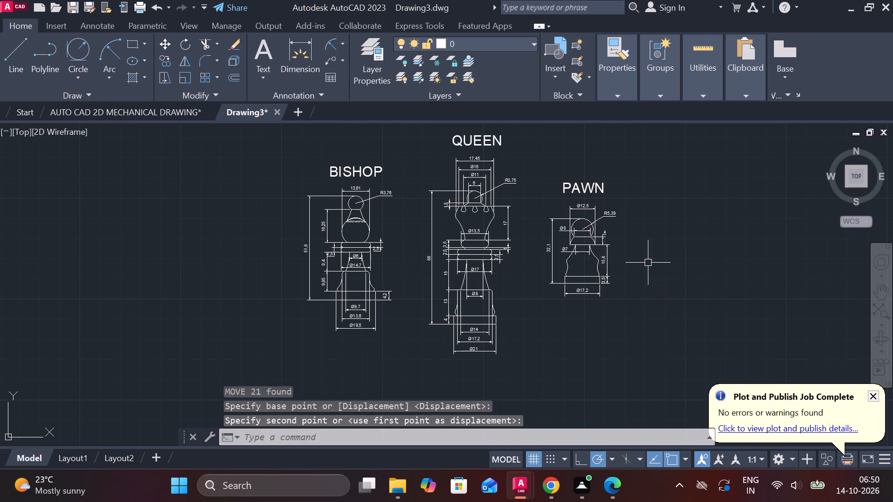
key(Escape)
Shift the QUEEN title horizontally so it sits centred above the queen profile.
middle_drag(634, 185, 676, 244)
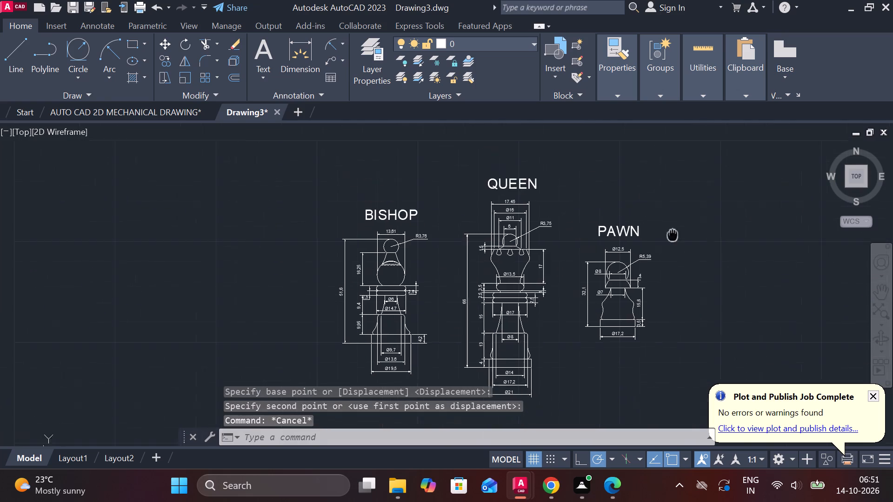
middle_drag(676, 244, 677, 244)
click(522, 198)
click(473, 192)
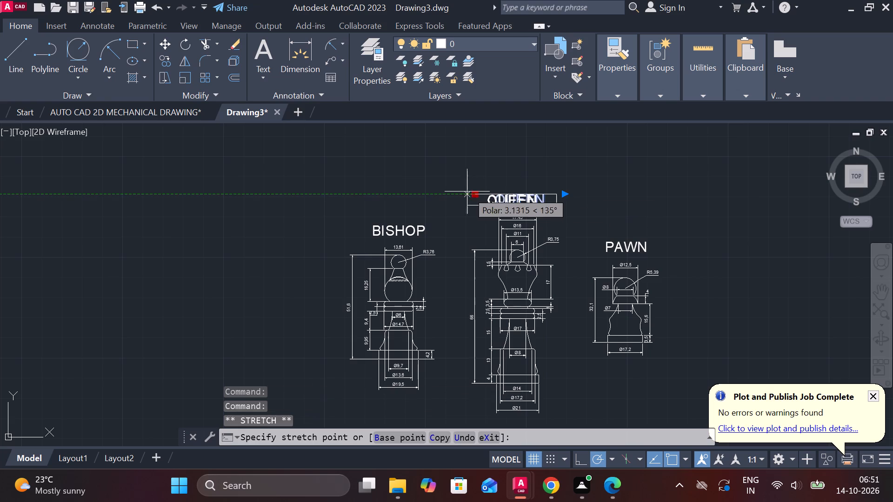
scroll(463, 192, up, 2)
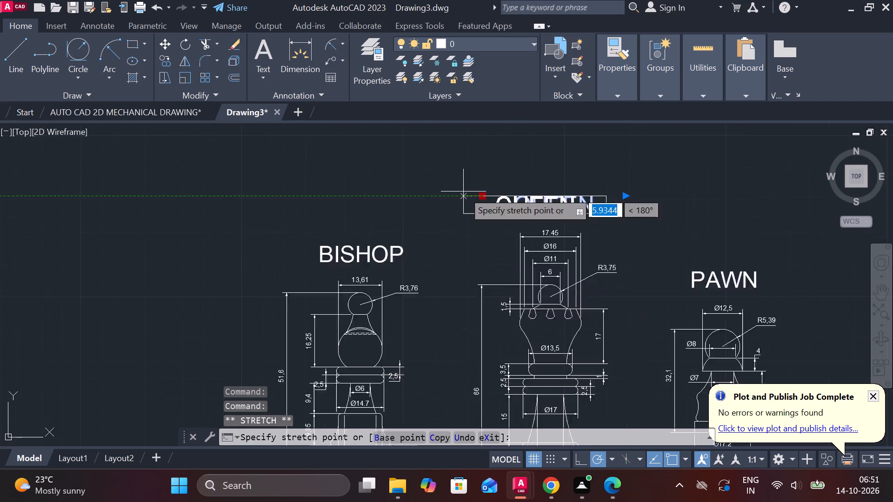
click(473, 192)
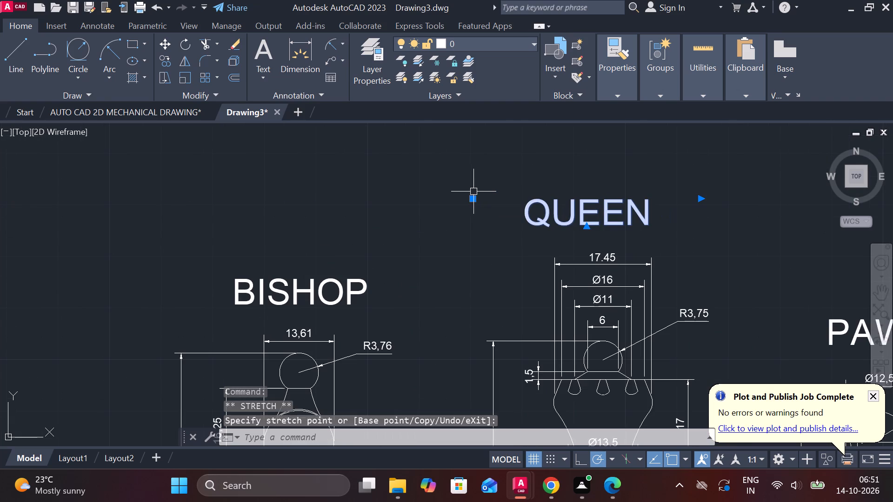
key(Escape)
click(516, 203)
key(Escape)
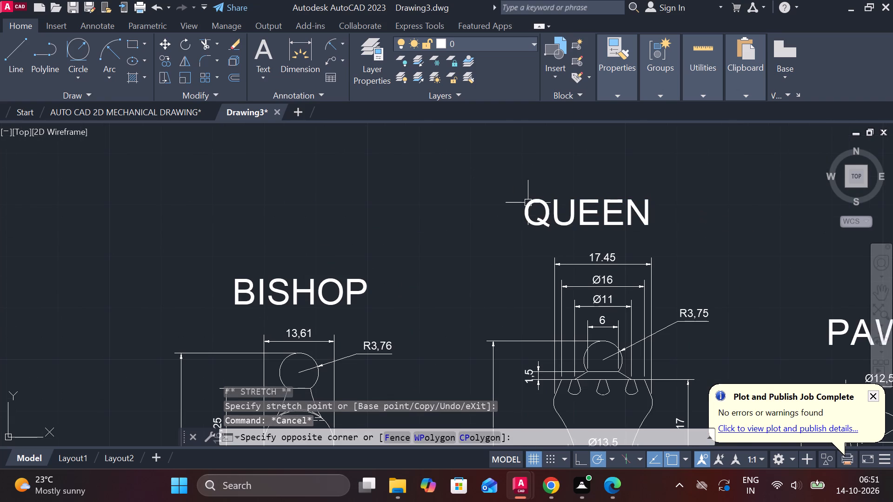
click(528, 203)
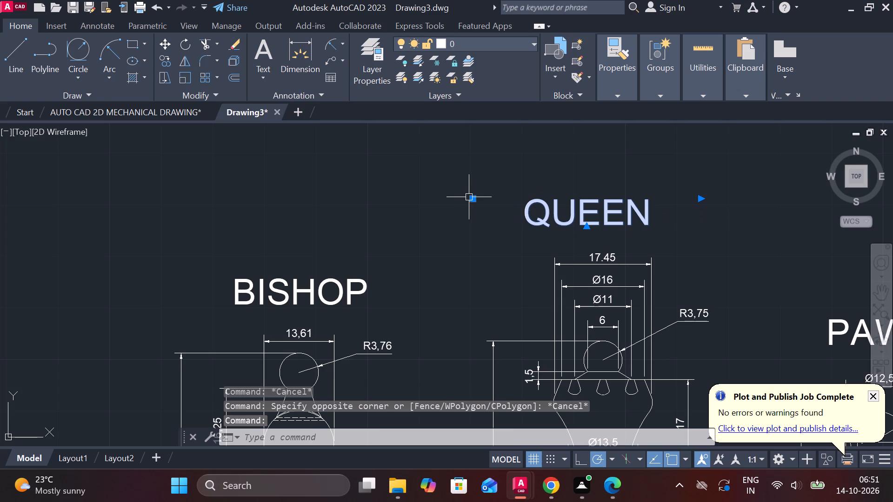
click(473, 198)
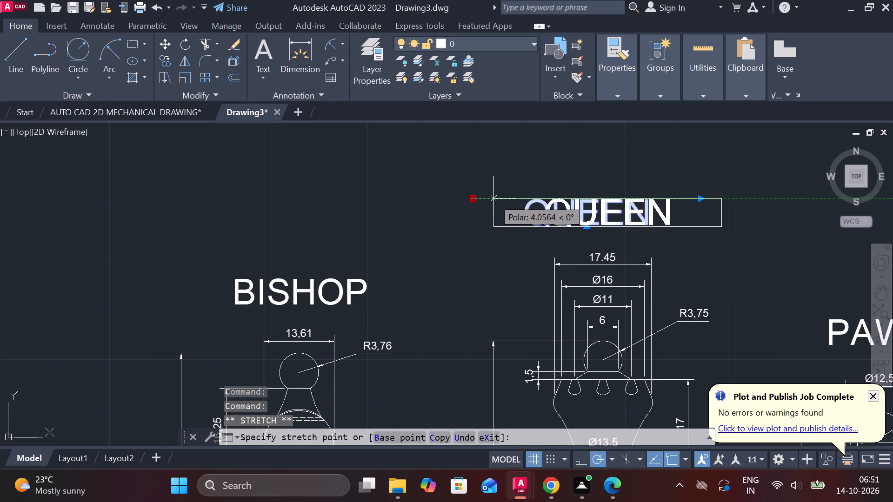
click(493, 198)
key(Escape)
scroll(540, 224, down, 3)
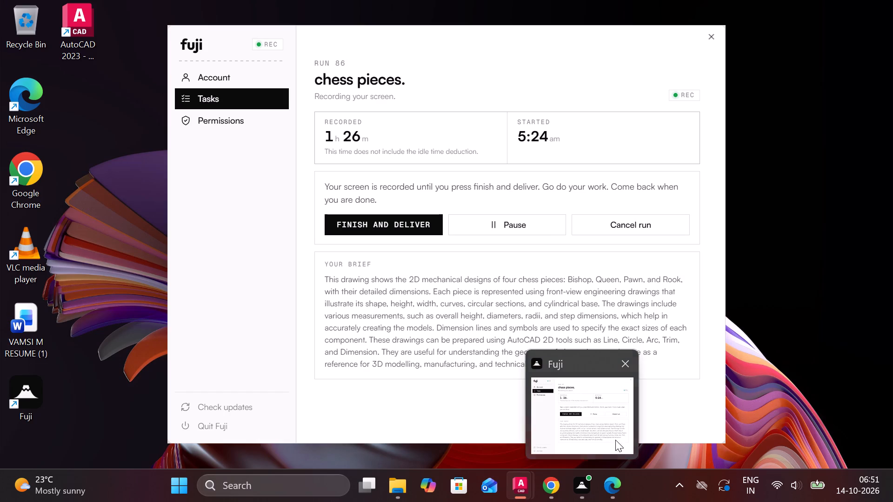
Draw a horizontal 19.5 mm base line for a new piece in the empty space to the right of the pawn.
middle_drag(714, 300, 561, 267)
scroll(552, 259, up, 2)
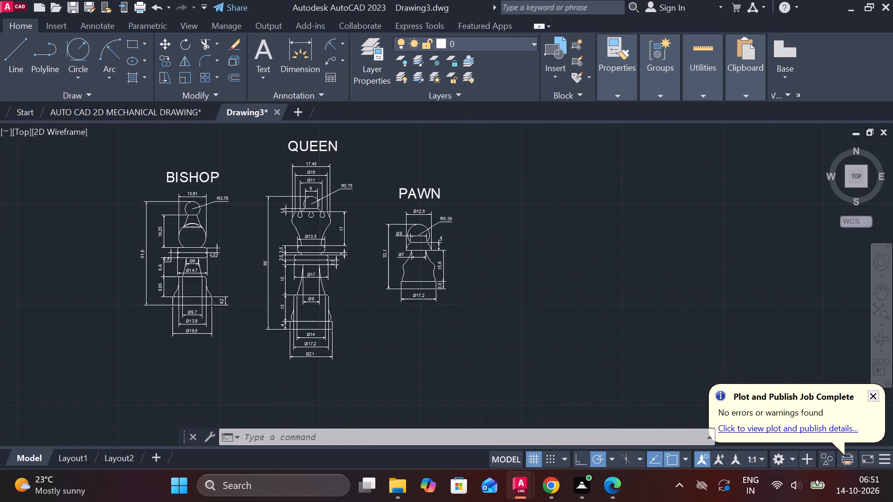
middle_drag(549, 260, 414, 350)
key(l)
key(Return)
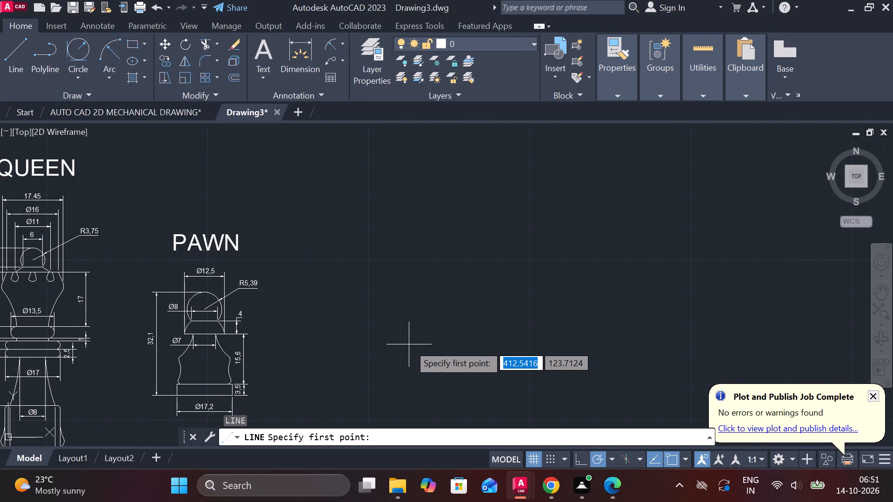
middle_drag(409, 343, 349, 264)
click(304, 288)
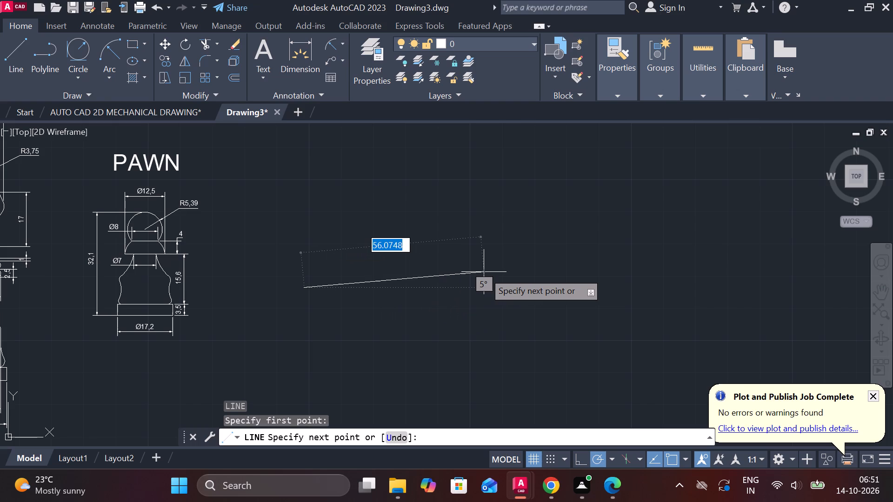
text(19.)
text(5)
key(space)
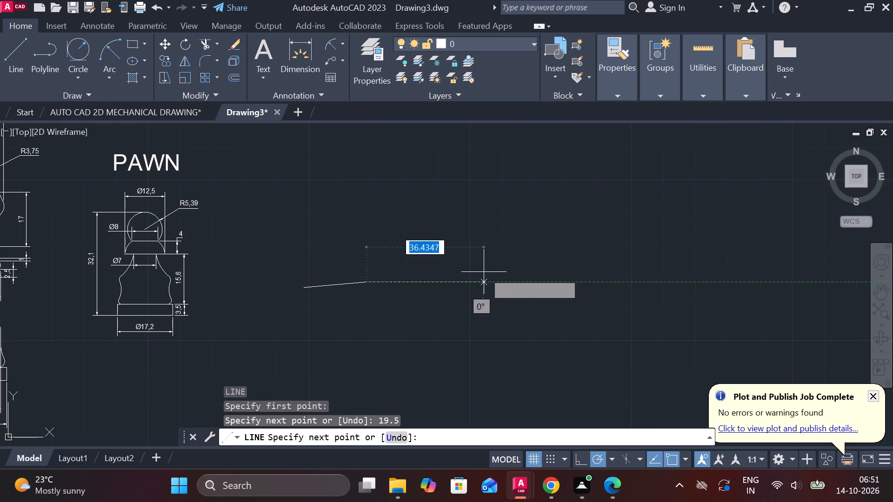
key(ctrl+z)
text(19/)
key(BackSpace)
key(period)
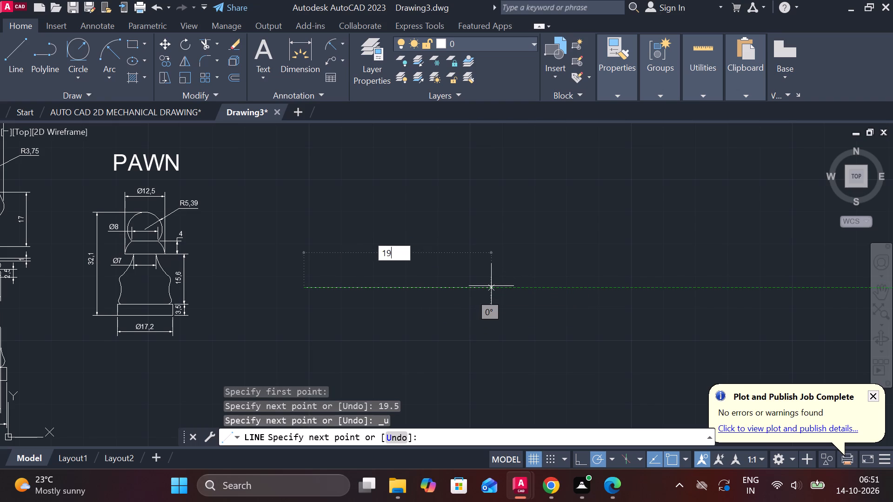
text(5)
key(space)
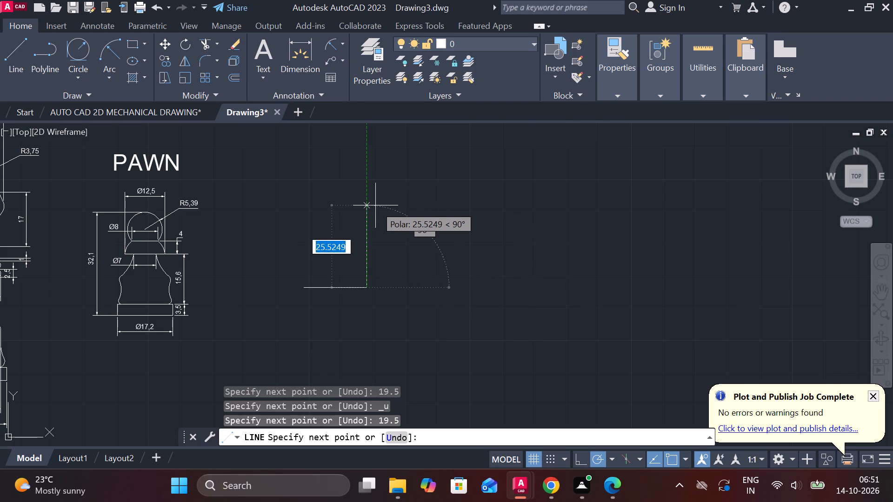
Complete the rook's base as a closed rectangle with a 4.21 mm side and a 19.50 mm upper edge.
key(4)
key(period)
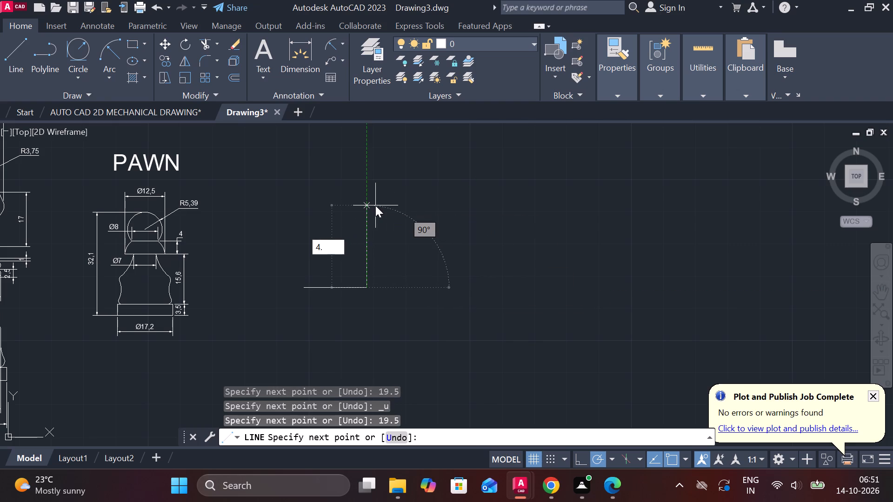
key(4)
key(BackSpace)
text(21)
key(space)
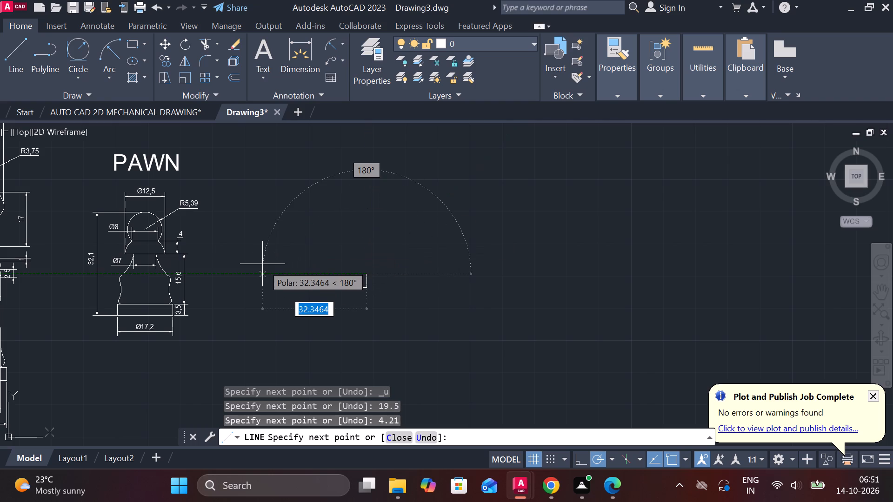
text(19)
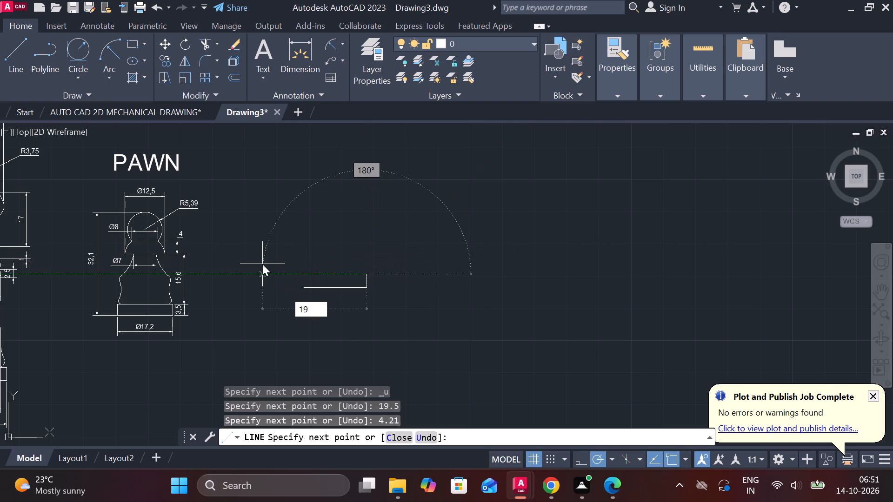
key(period)
text(50)
key(Return)
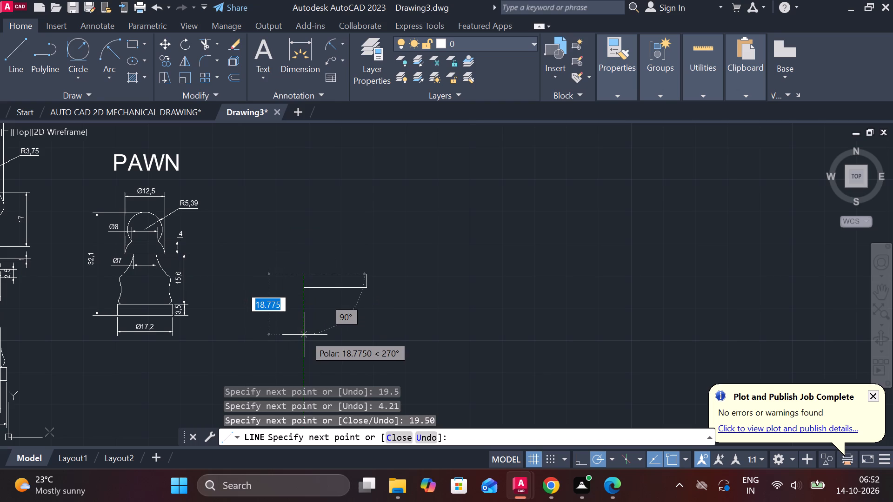
text(C)
key(space)
Draw a vertical 37.20 mm centre line upward from the midpoint of the base's bottom edge.
scroll(278, 277, up, 1)
middle_drag(274, 272, 259, 279)
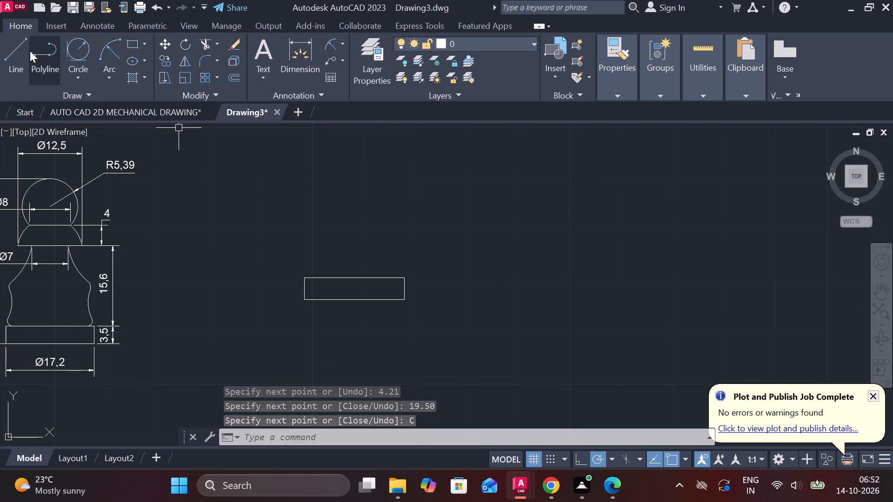
click(18, 50)
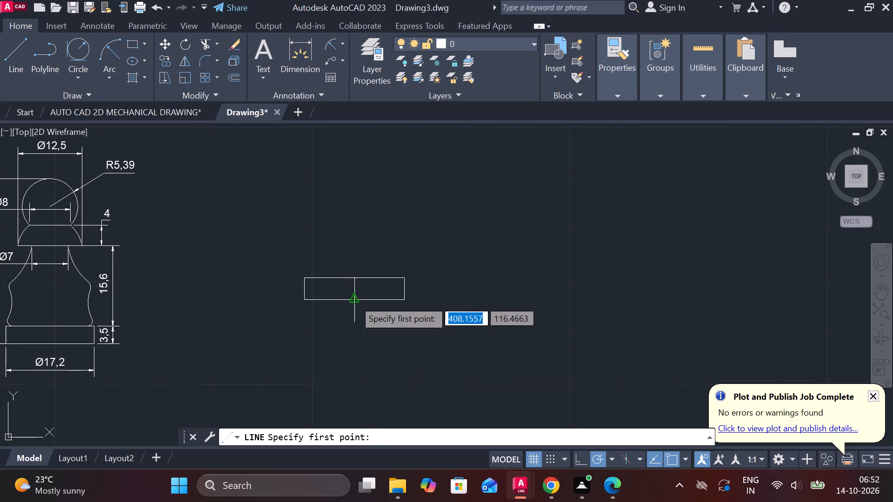
click(354, 300)
middle_drag(351, 189, 337, 303)
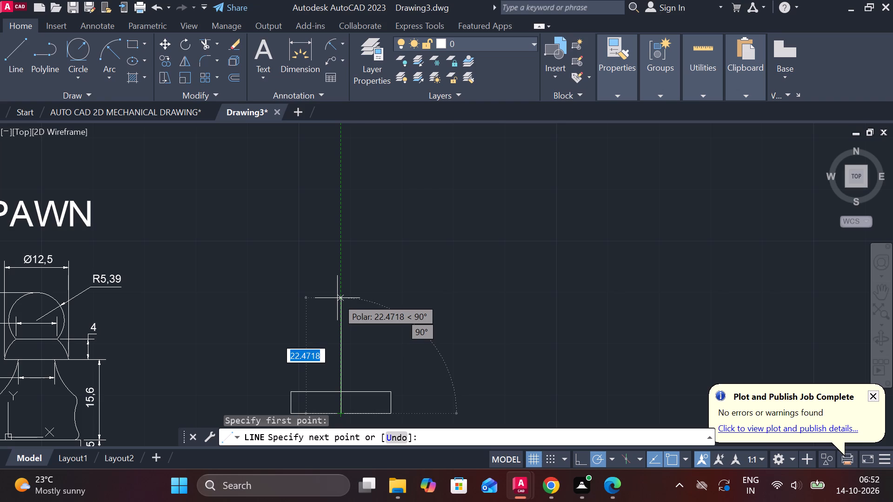
text(37.)
text(20)
key(Return)
middle_drag(363, 295, 377, 199)
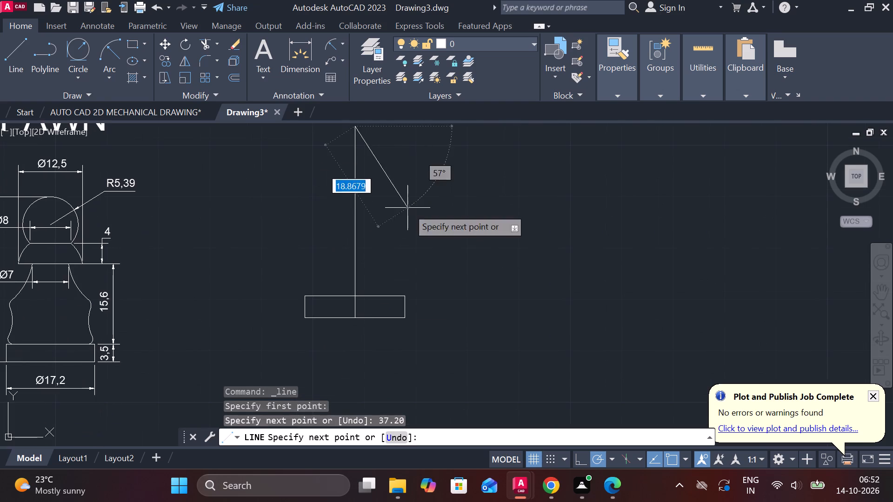
key(Escape)
Offset the base rectangle's upper edge 6.2 mm upward.
scroll(407, 209, down, 2)
scroll(391, 230, up, 3)
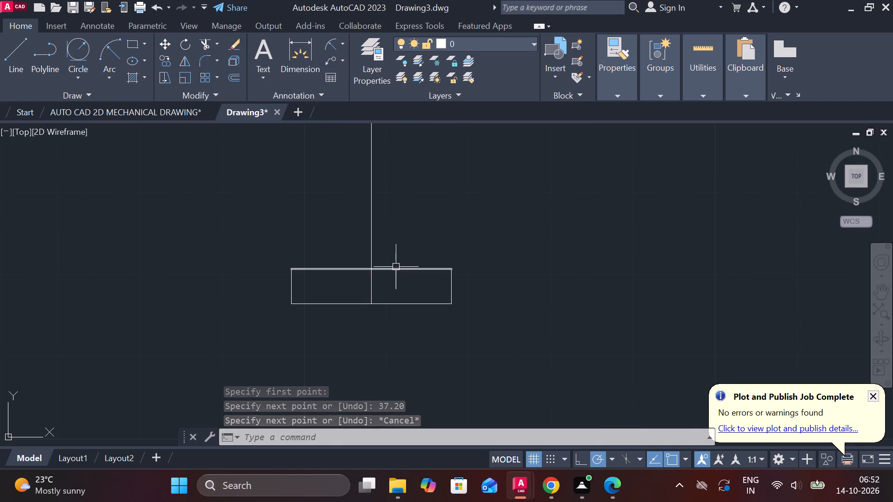
click(396, 267)
key(o)
key(Return)
key(Return)
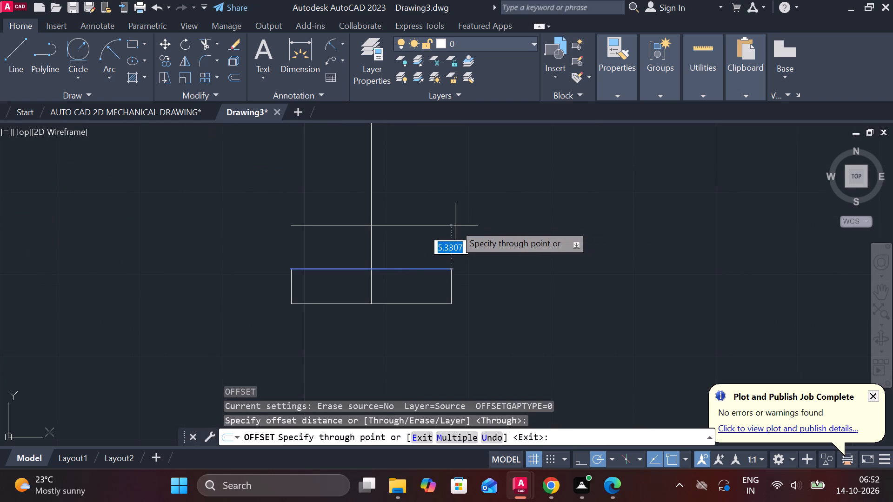
text(6.)
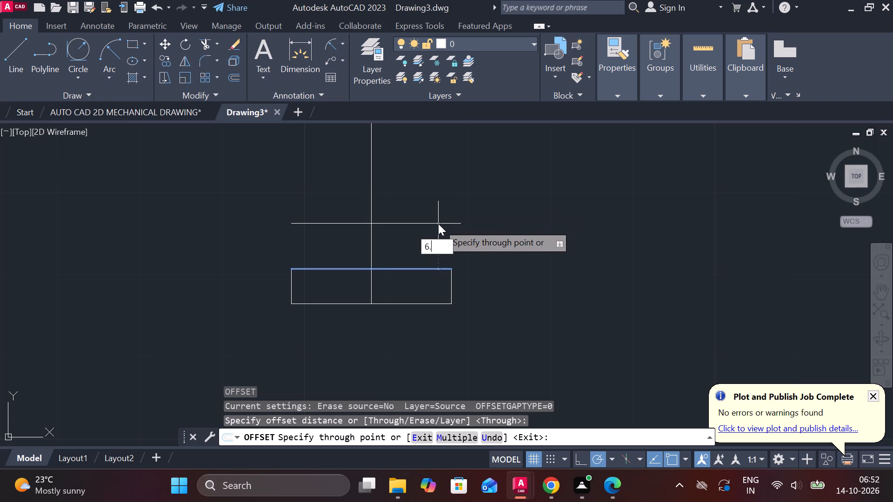
text(2)
key(space)
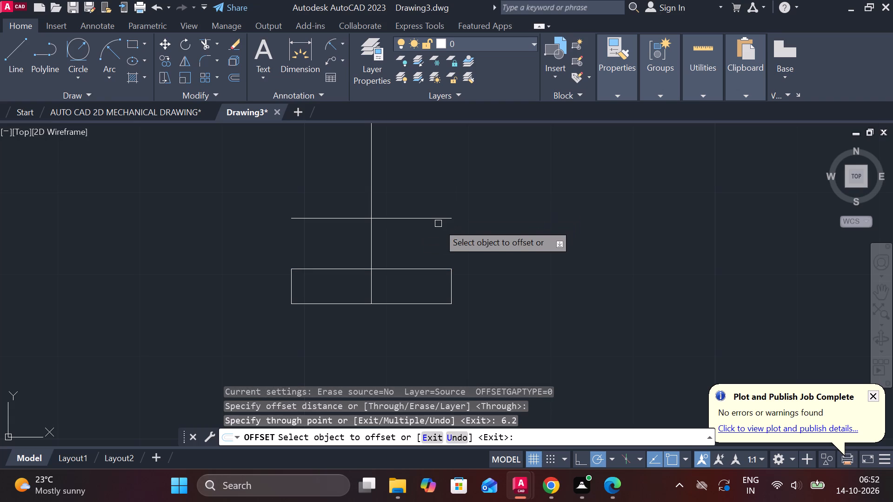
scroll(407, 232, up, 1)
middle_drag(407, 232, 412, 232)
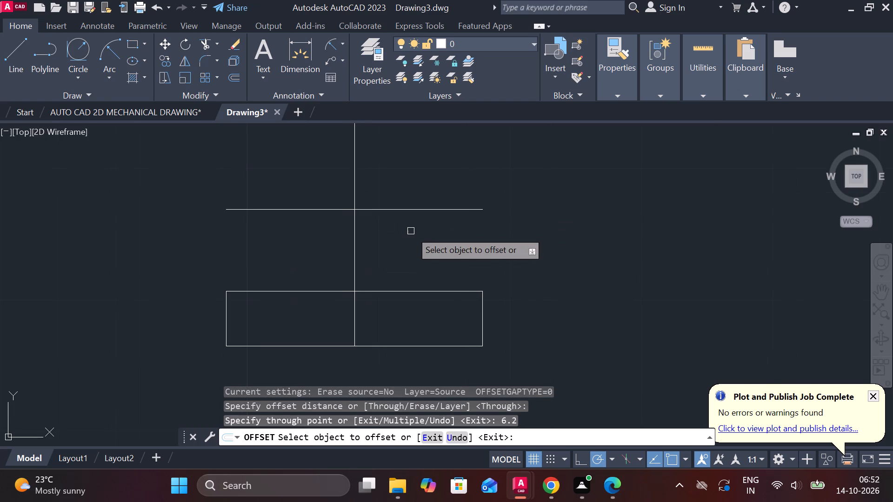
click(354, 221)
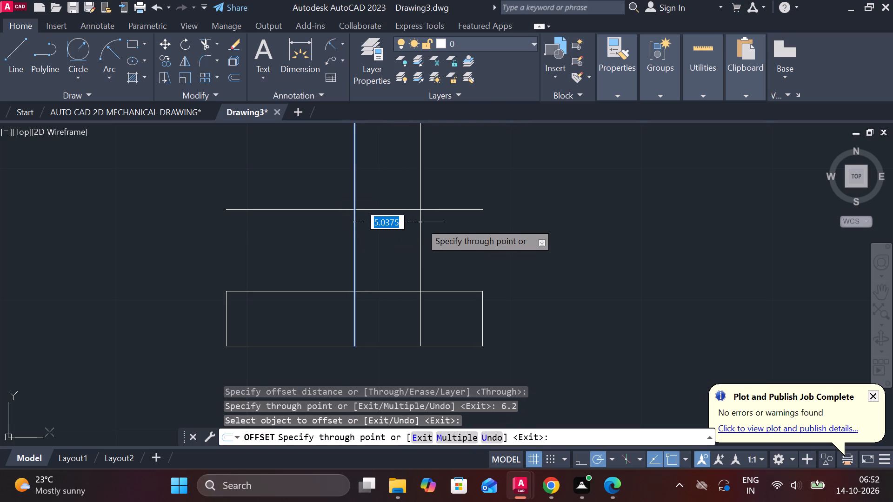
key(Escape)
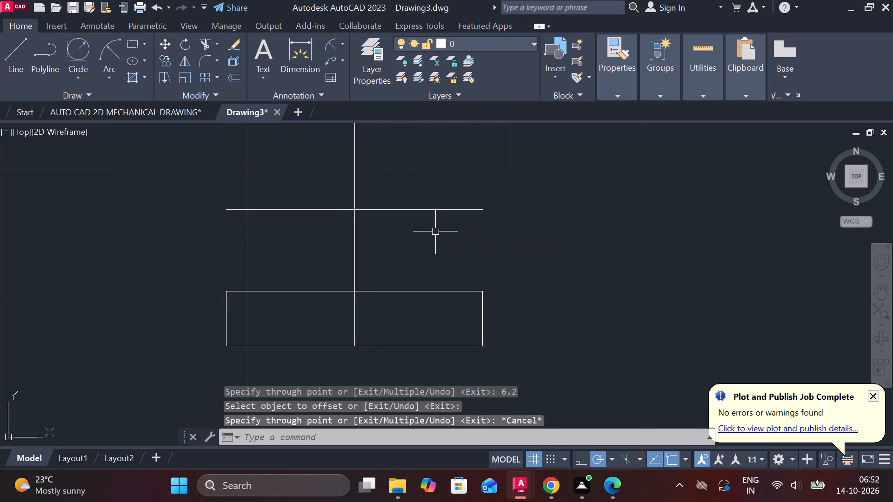
Offset the horizontal line above the base another 3 mm upward.
key(space)
key(space)
click(418, 211)
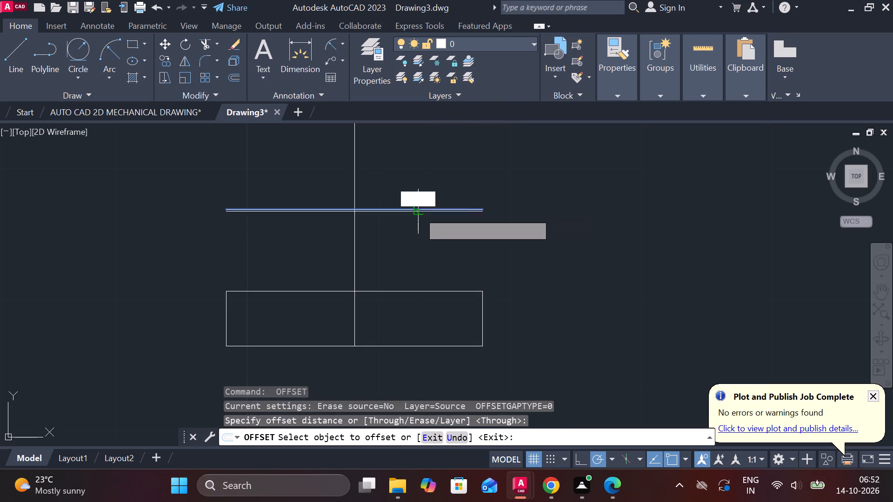
key(3)
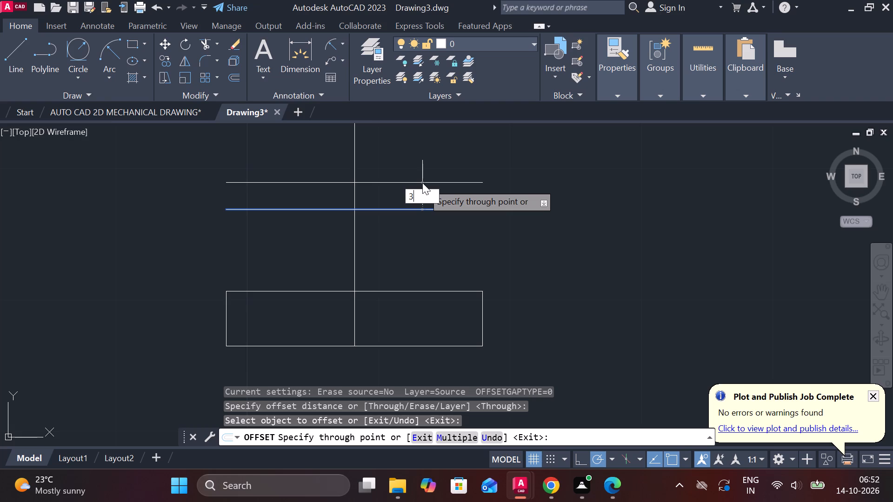
key(Return)
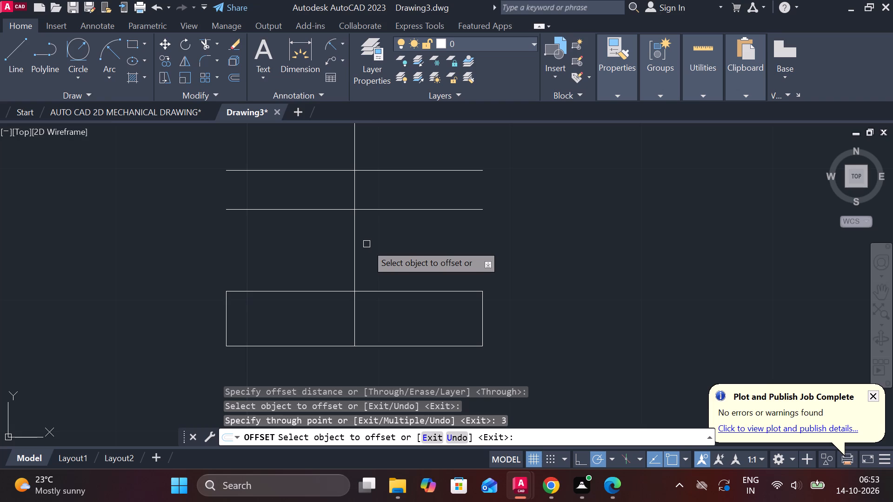
Offset the vertical centre line 7.355 mm to each side to form the rook's body edges.
click(355, 239)
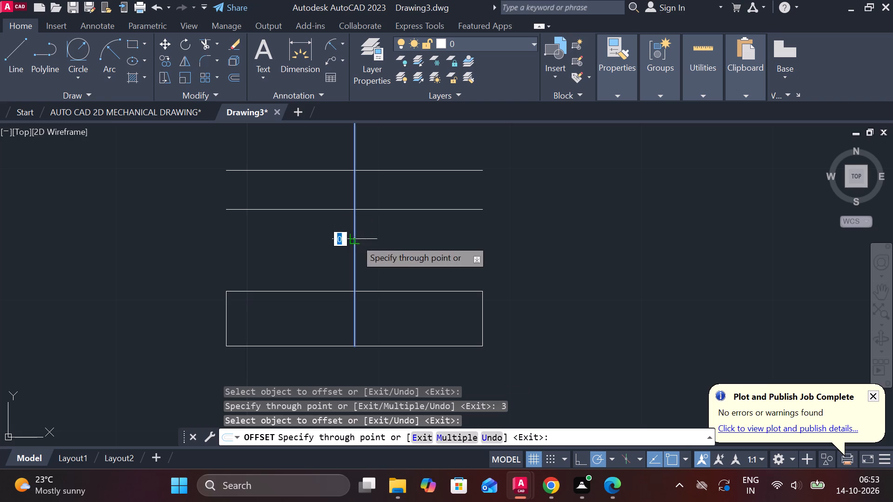
text(7.355)
key(space)
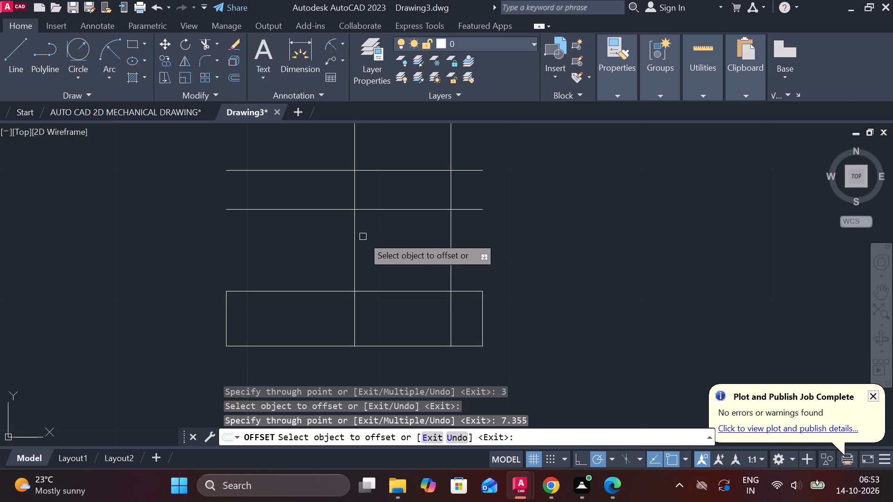
click(352, 243)
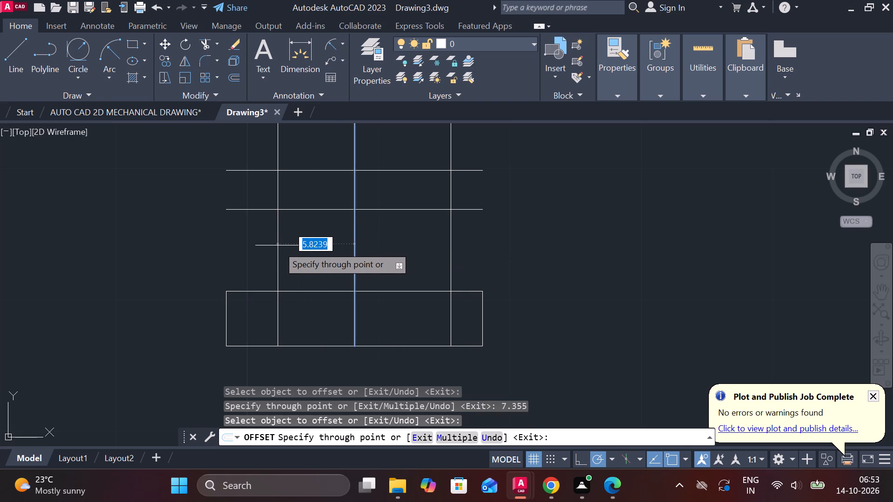
text(7.)
text(355)
key(space)
scroll(290, 245, down, 1)
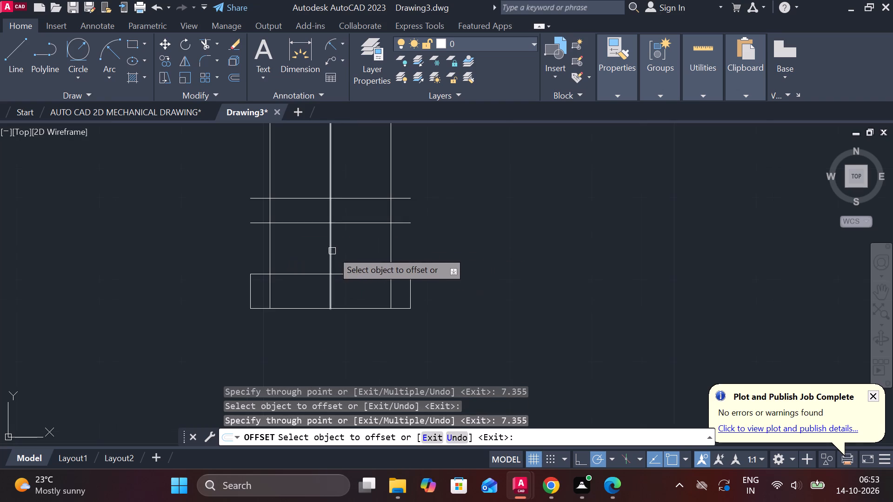
scroll(382, 251, up, 1)
middle_drag(446, 277, 497, 304)
key(Escape)
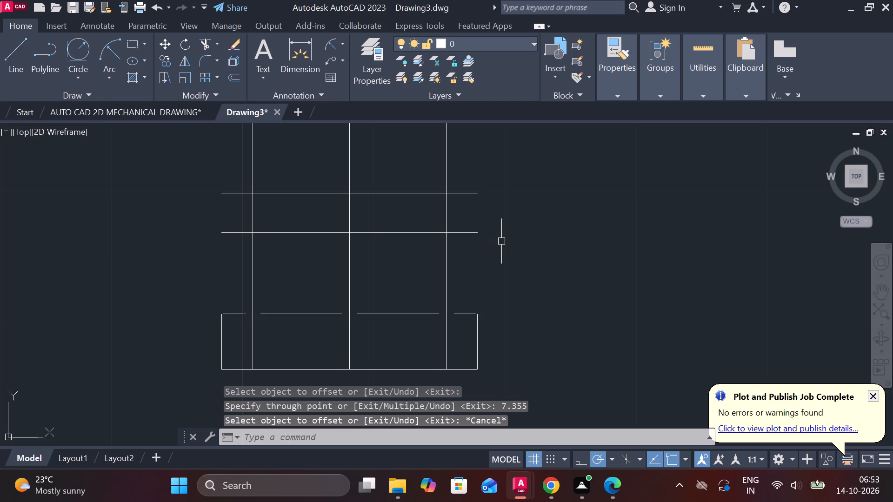
Trim the horizontal lines' ends outside the body edges and the two body edges above the uppermost horizontal line.
text(TR)
key(space)
click(461, 238)
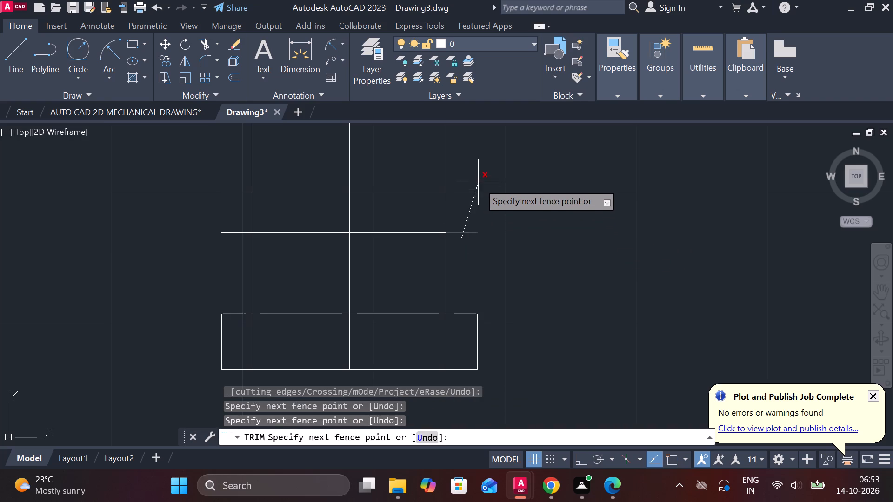
click(475, 180)
drag(473, 178, 407, 170)
click(404, 169)
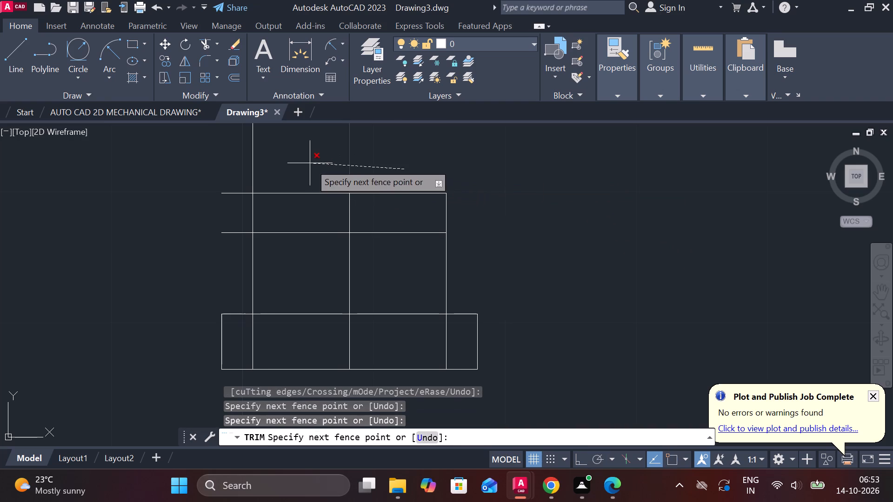
click(386, 169)
drag(312, 156, 238, 150)
double_click(236, 150)
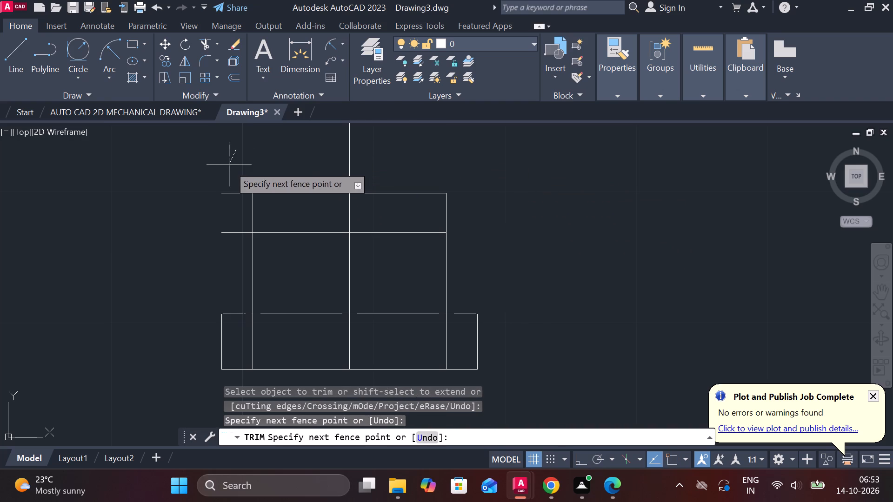
drag(229, 165, 228, 234)
click(229, 189)
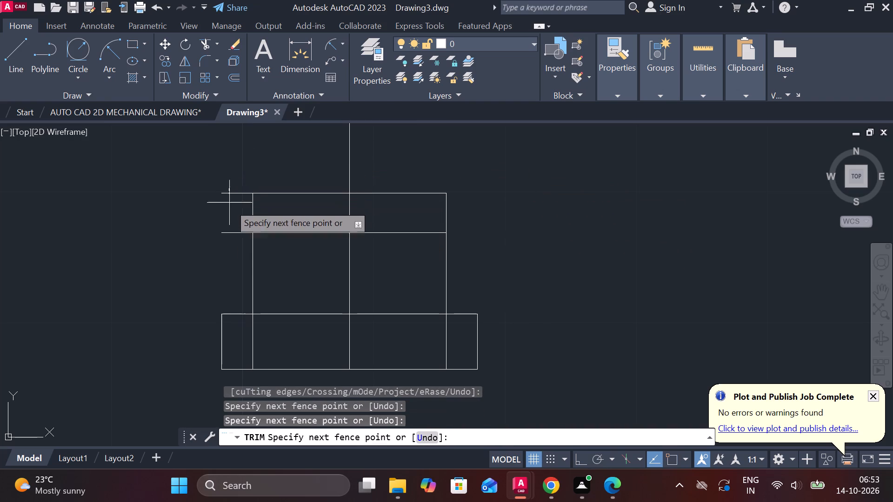
click(230, 241)
middle_drag(213, 212, 245, 224)
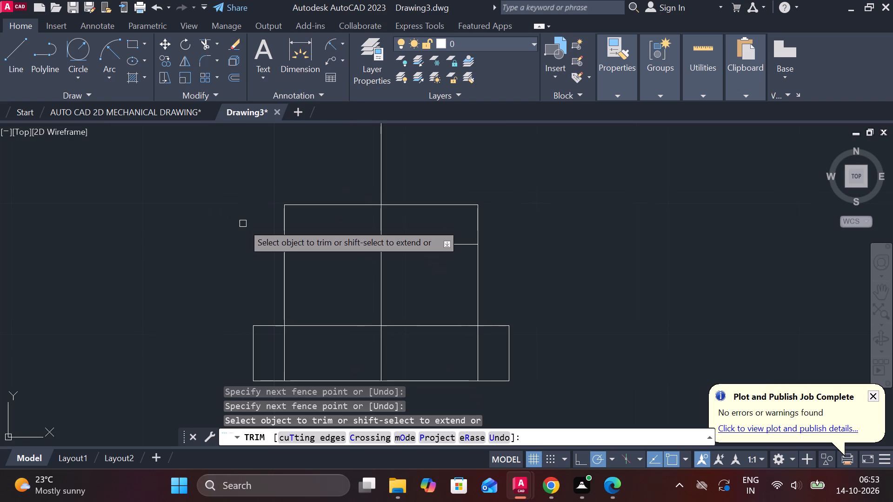
key(Escape)
Draw a circle centred on the base's upper left corner with its radius reaching the left body edge.
middle_drag(229, 243, 262, 226)
text(C)
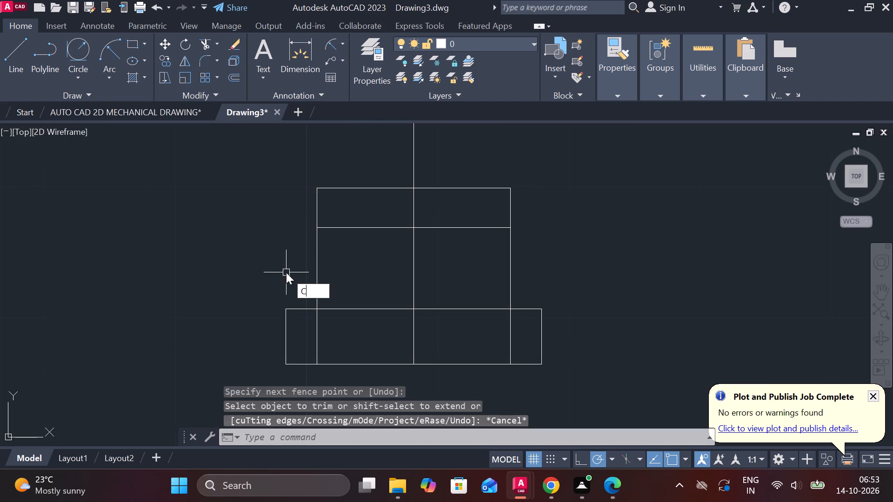
key(space)
scroll(289, 304, up, 1)
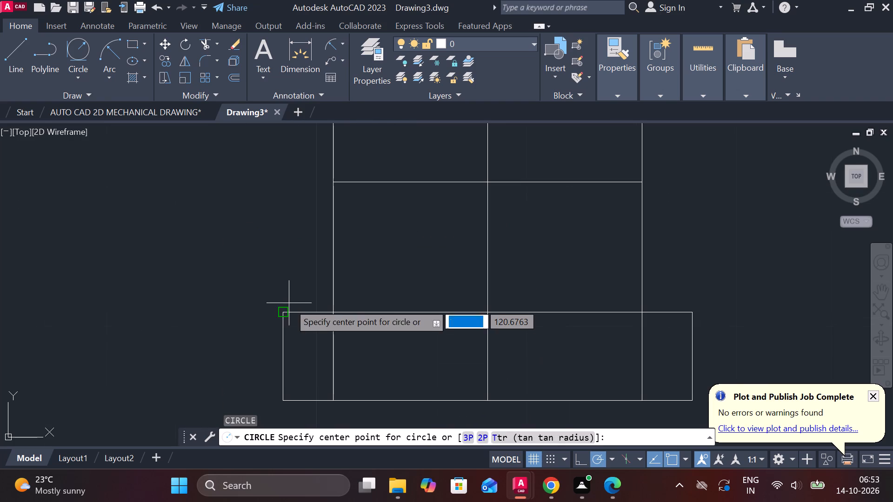
click(283, 309)
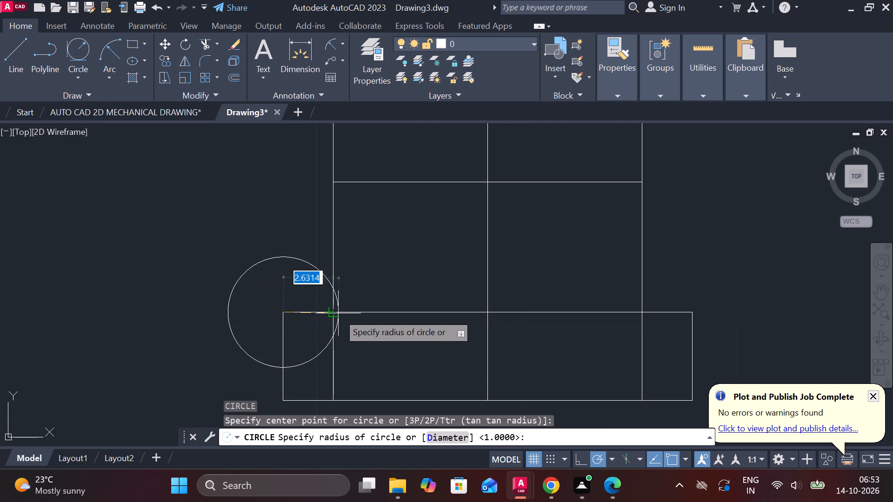
click(338, 313)
middle_click(429, 296)
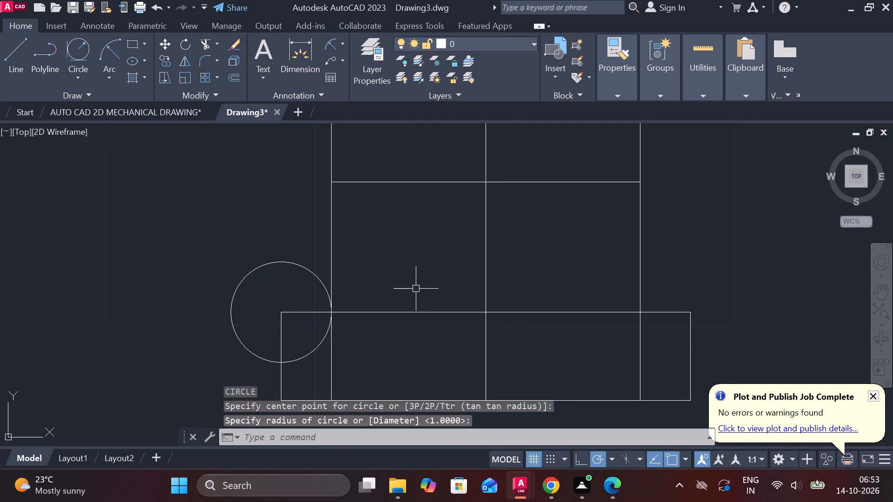
Move the circle from the base's corner so its centre sits where the left body edge meets the base's upper edge.
click(321, 274)
text(M)
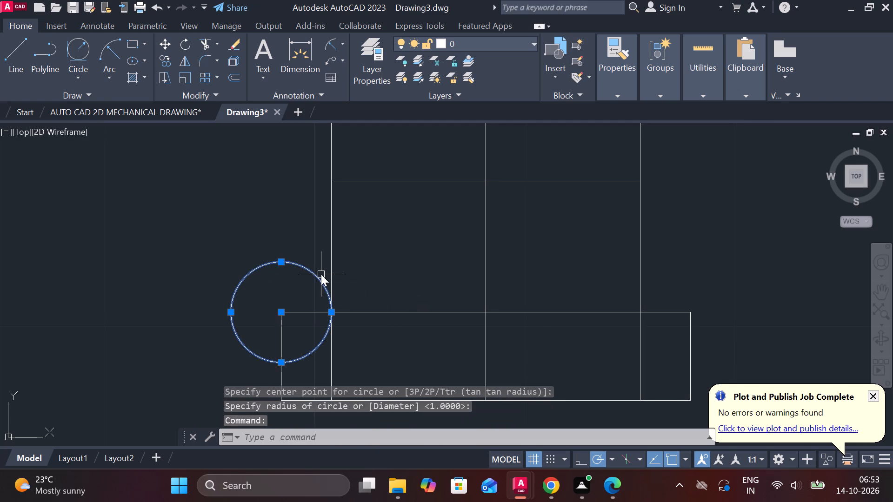
key(space)
click(278, 314)
click(332, 314)
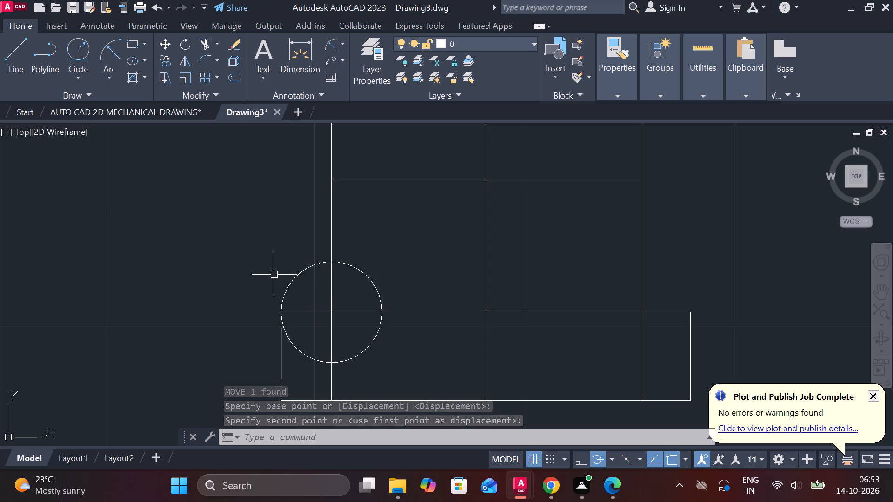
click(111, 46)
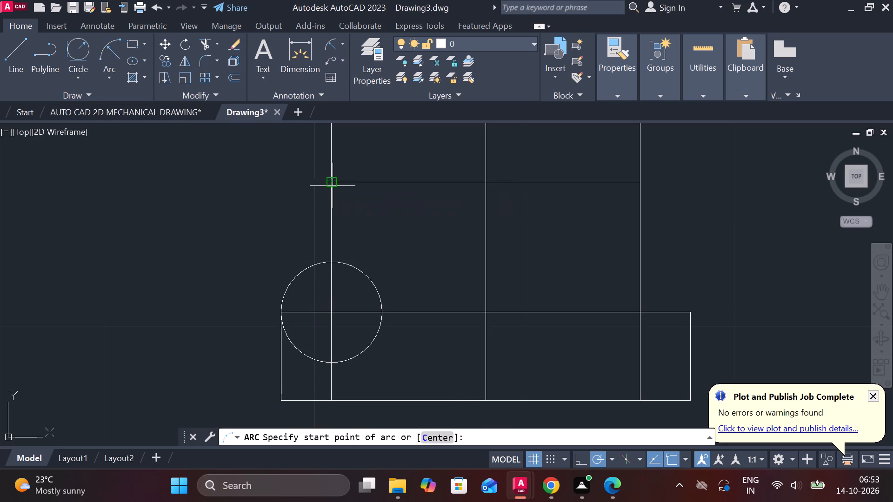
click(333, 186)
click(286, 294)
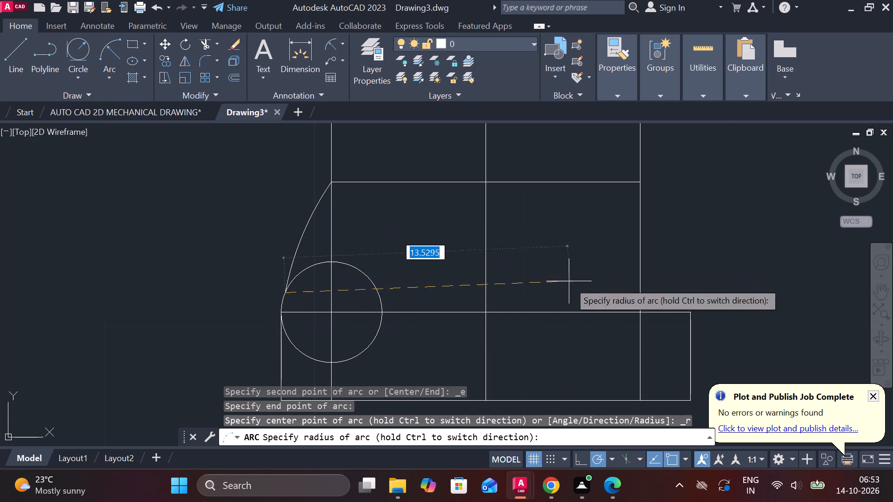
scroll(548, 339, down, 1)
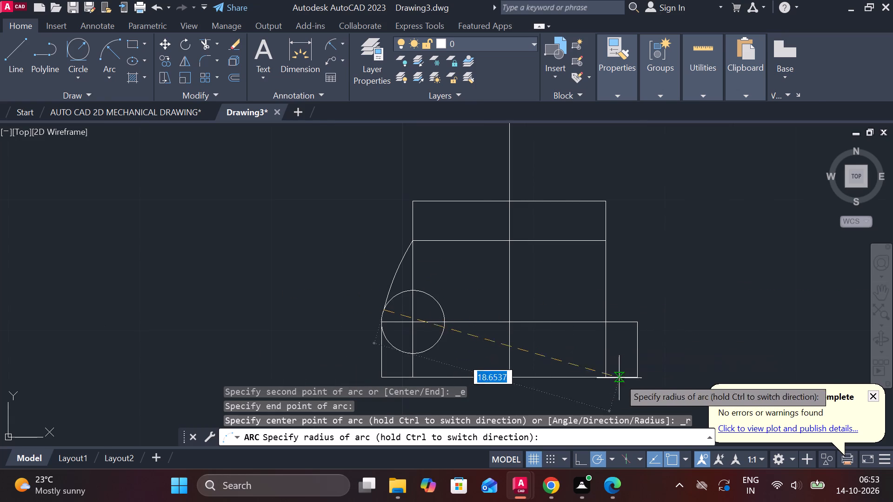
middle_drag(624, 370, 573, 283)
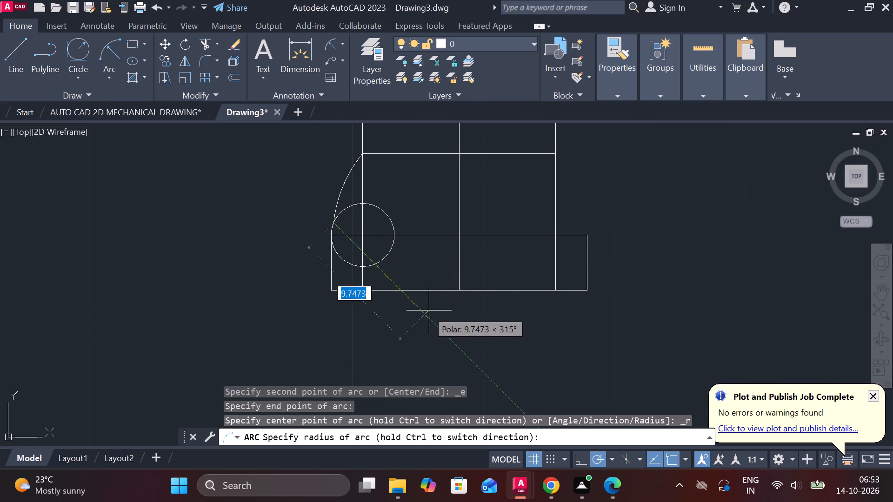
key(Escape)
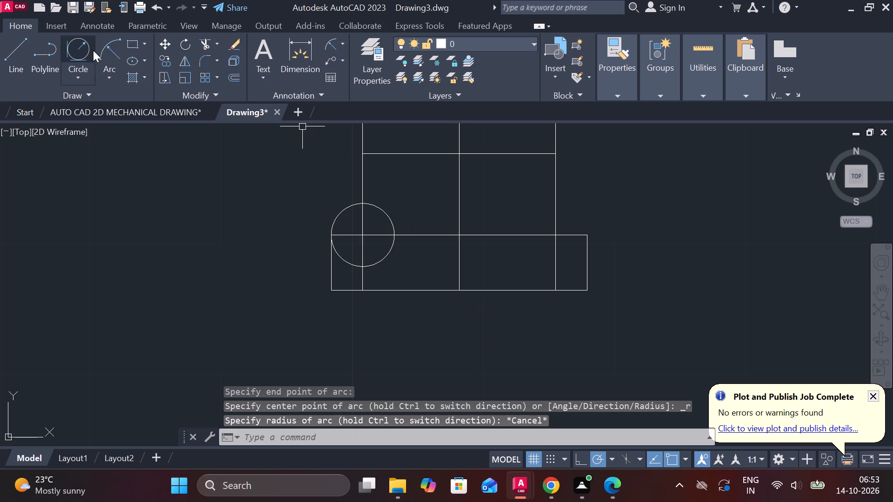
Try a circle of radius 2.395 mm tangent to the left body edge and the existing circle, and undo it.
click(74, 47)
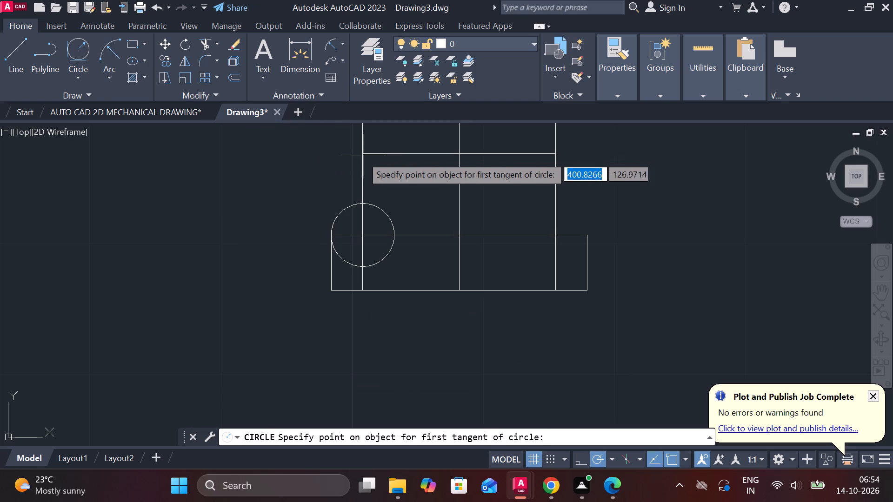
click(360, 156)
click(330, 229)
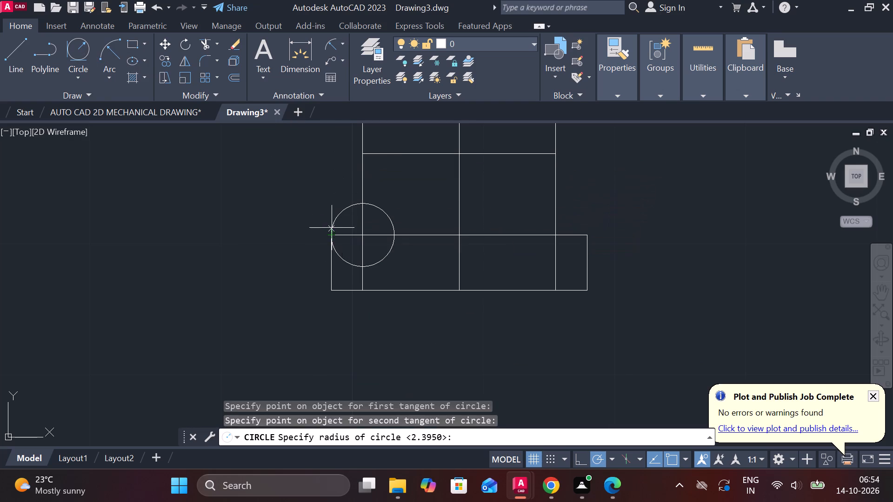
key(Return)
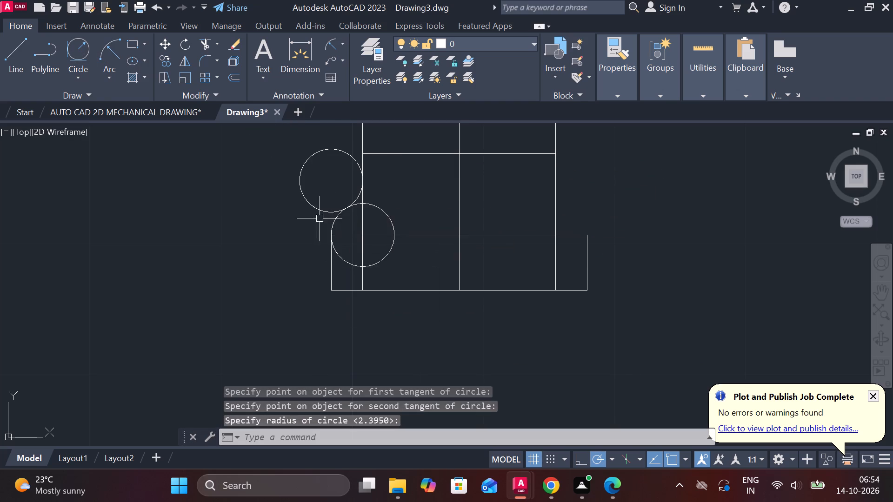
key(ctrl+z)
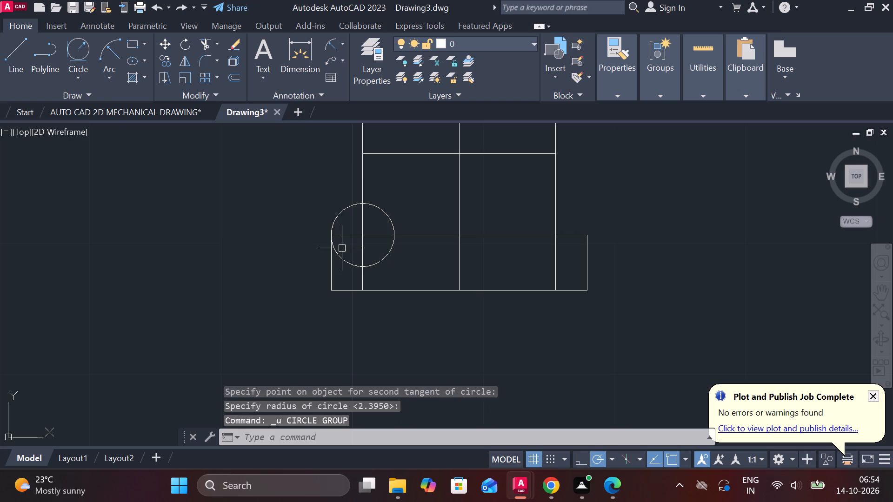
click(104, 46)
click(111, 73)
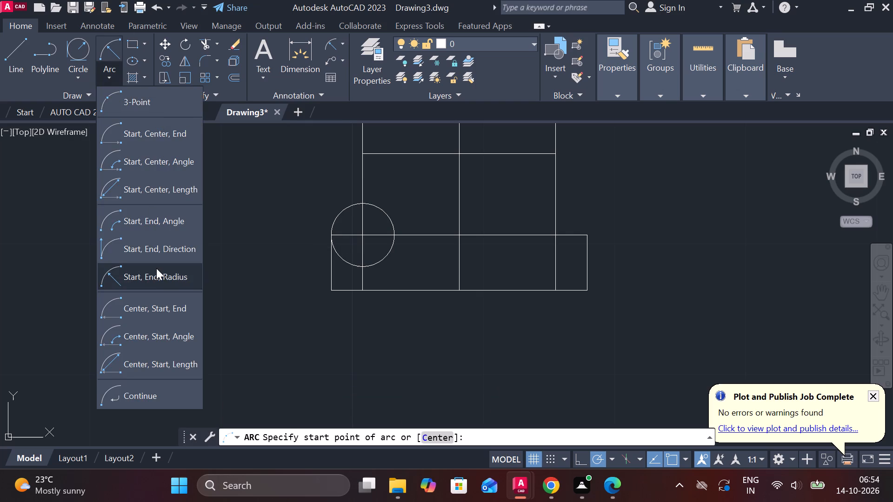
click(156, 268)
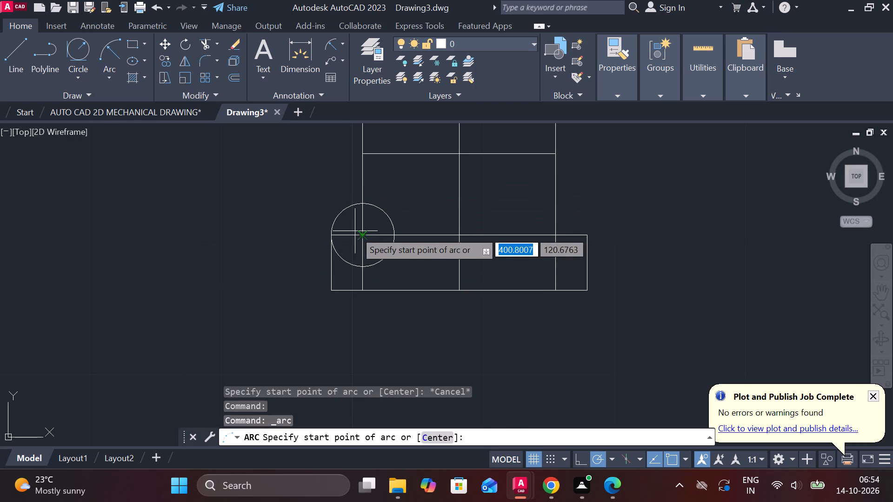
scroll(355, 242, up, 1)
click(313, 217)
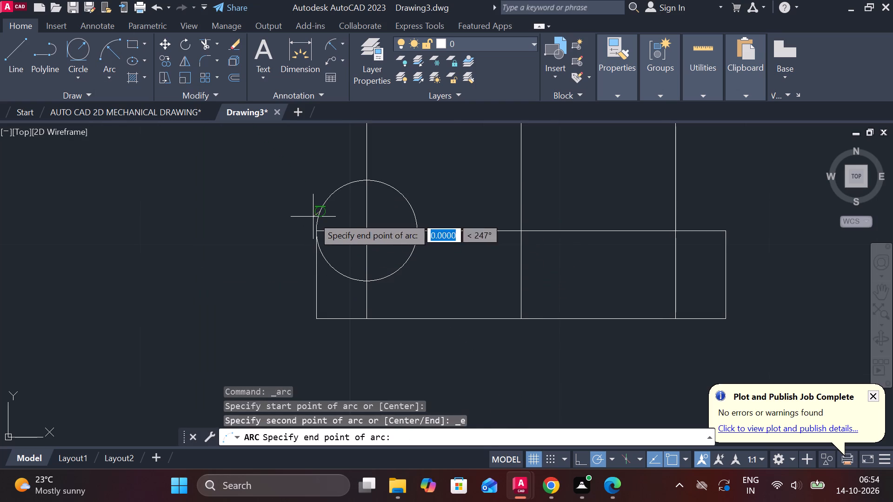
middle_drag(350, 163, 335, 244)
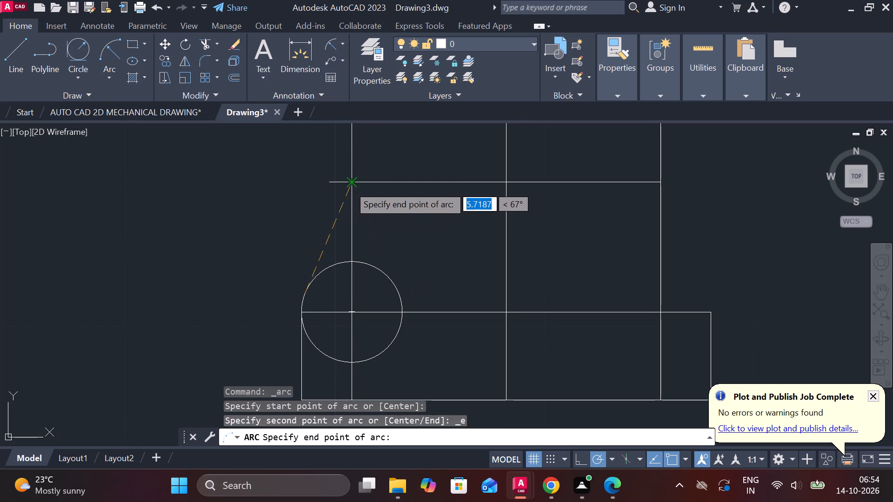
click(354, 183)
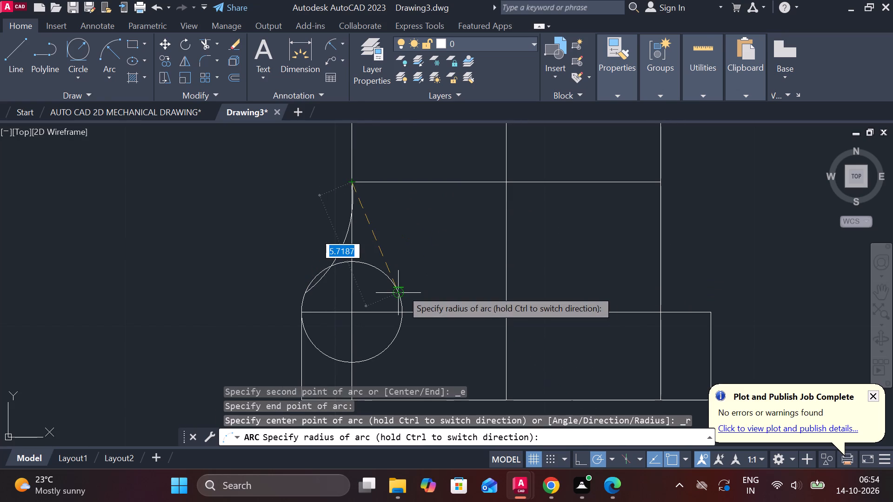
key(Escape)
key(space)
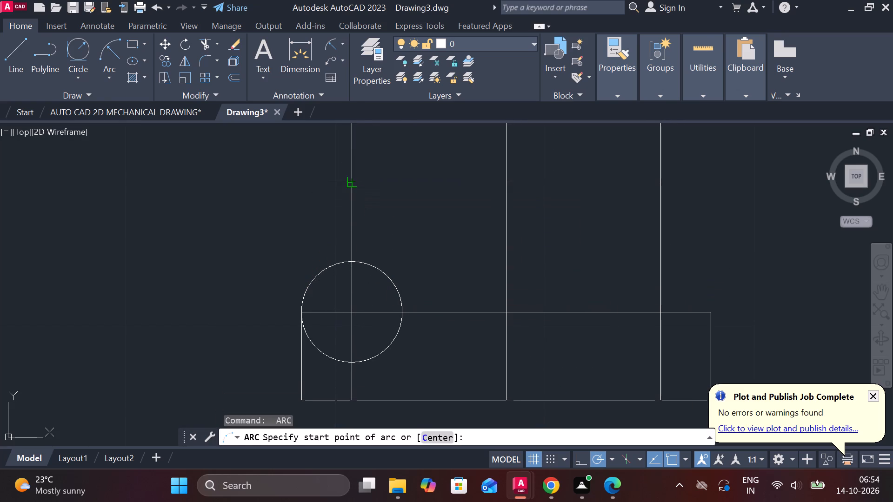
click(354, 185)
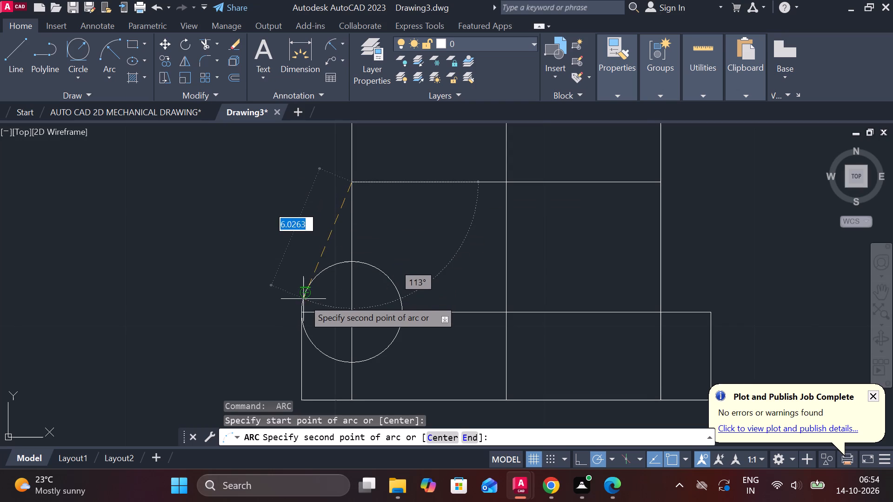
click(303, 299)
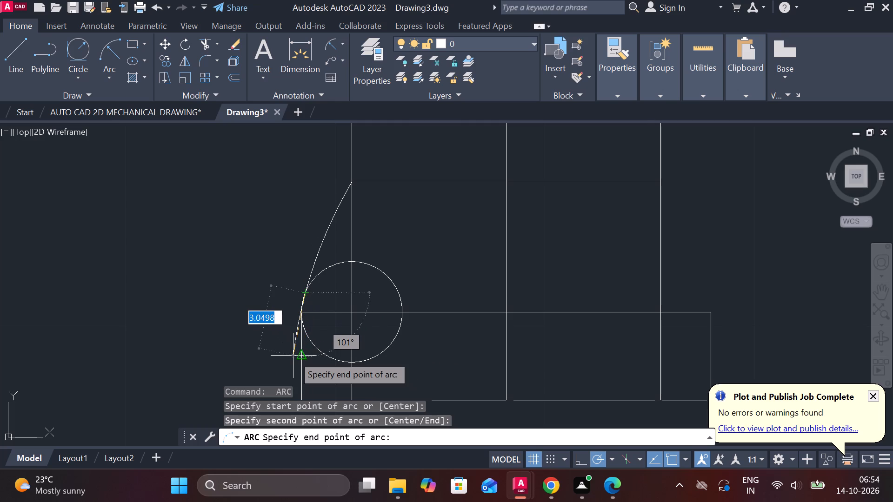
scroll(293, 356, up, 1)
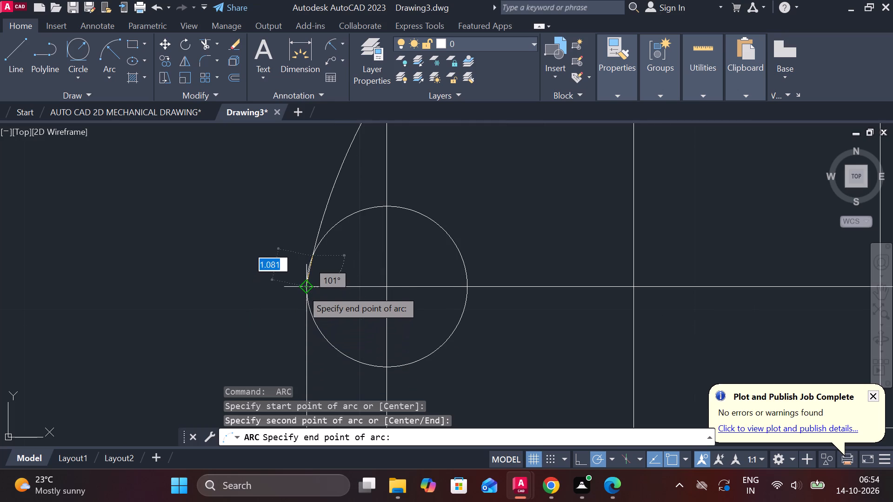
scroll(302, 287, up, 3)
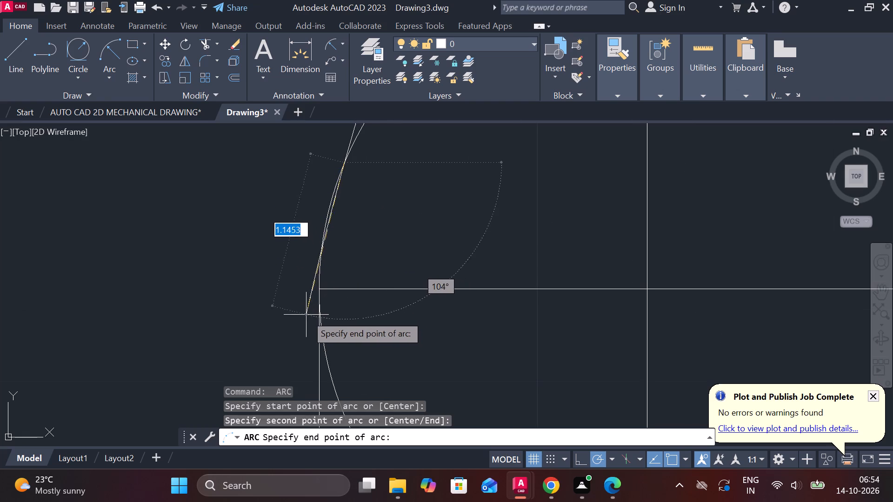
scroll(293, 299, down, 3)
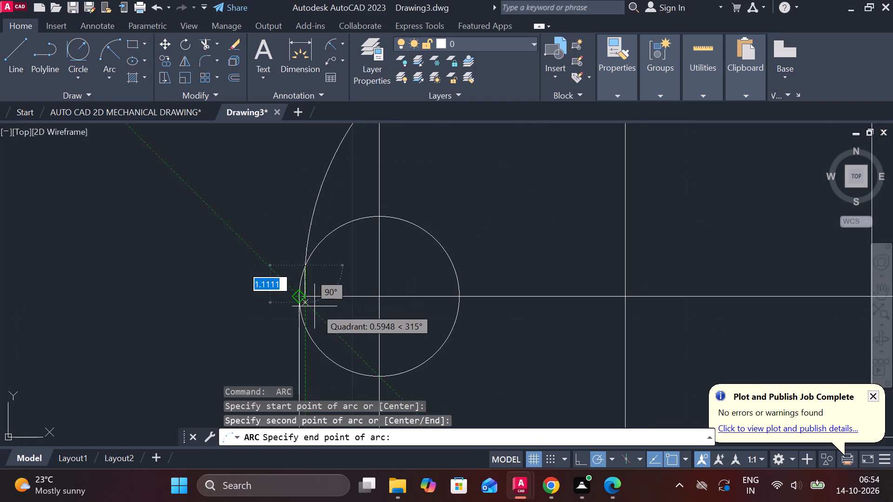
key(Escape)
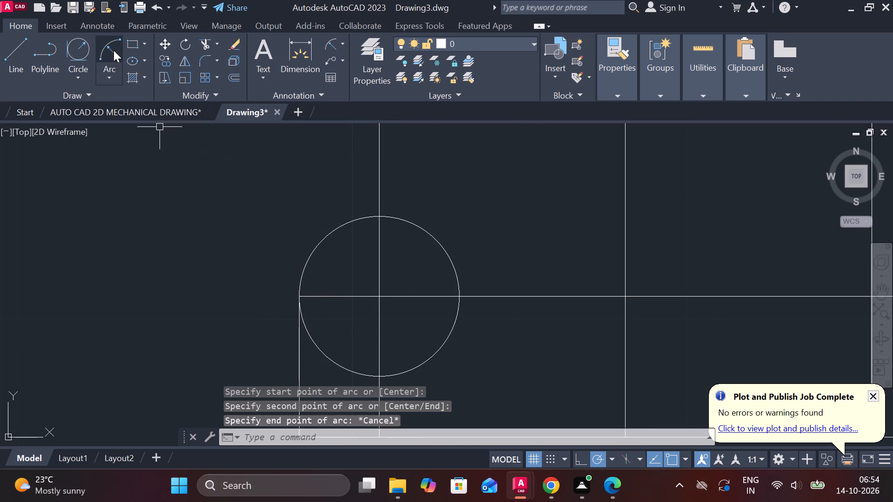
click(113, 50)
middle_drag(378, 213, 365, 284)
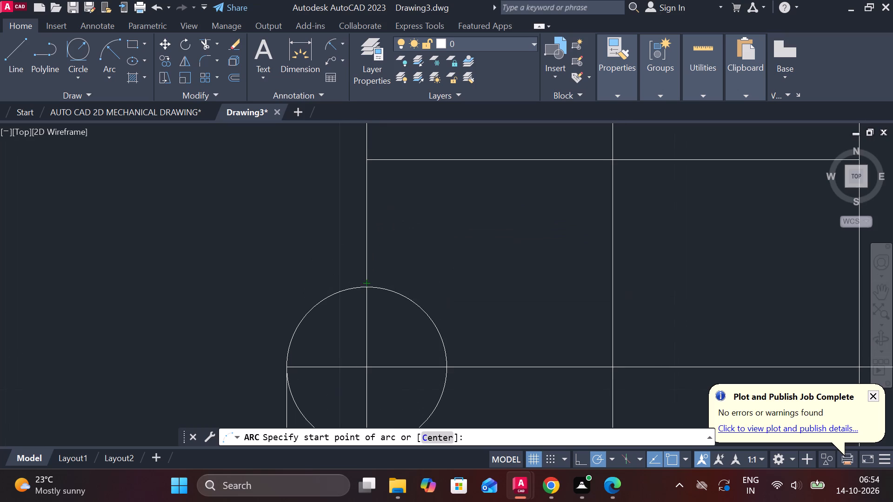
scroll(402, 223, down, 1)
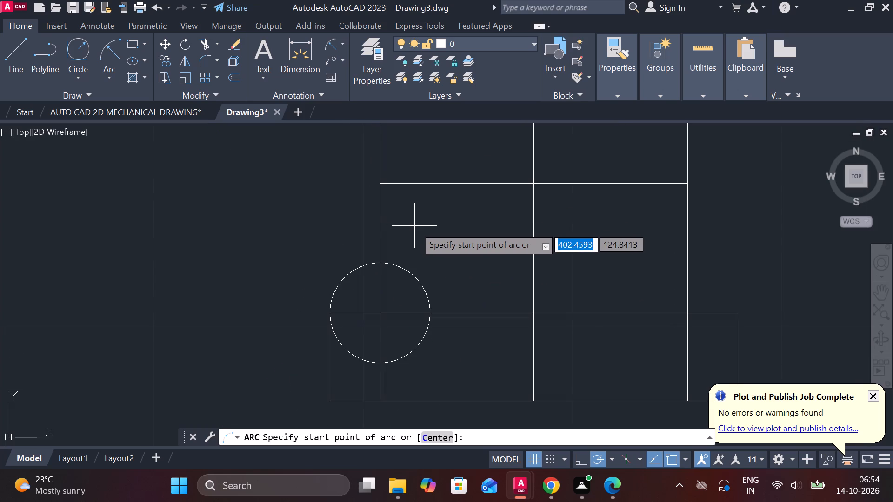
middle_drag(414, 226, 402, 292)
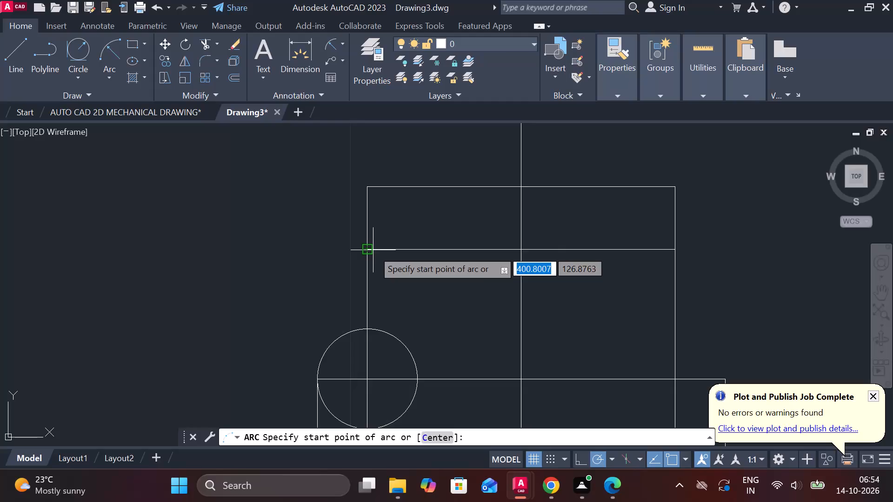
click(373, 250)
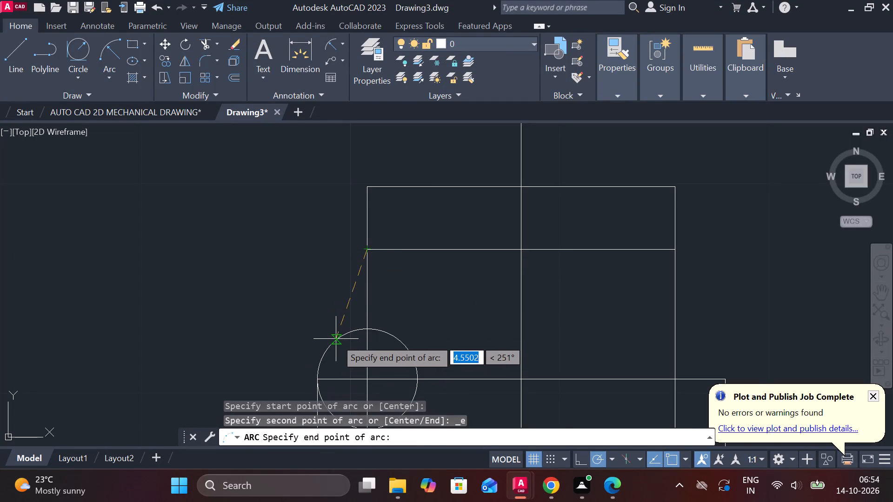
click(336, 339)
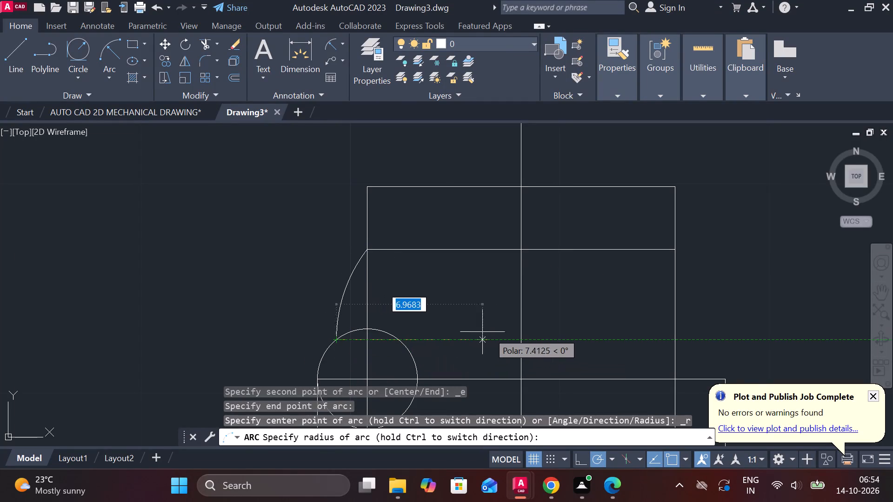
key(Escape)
Draw a three-point arc from the left body edge's junction with the lower body line through the base's upper left corner, ending just below the base.
key(space)
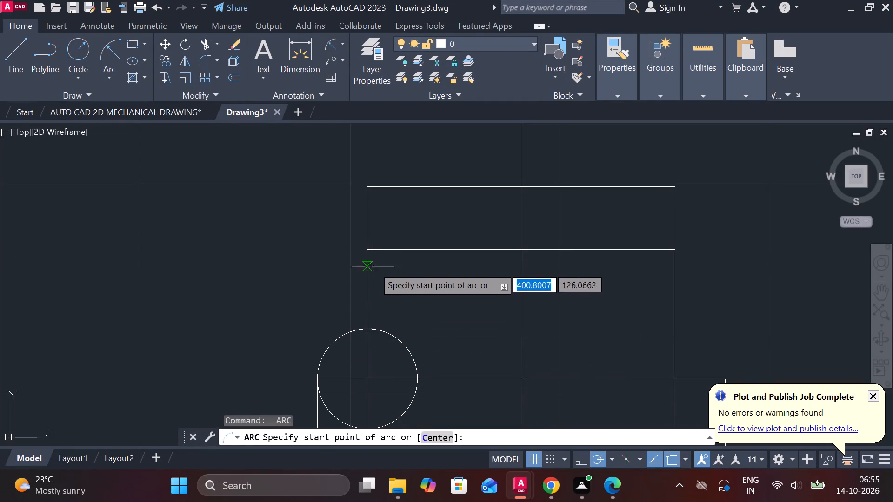
click(370, 253)
click(321, 377)
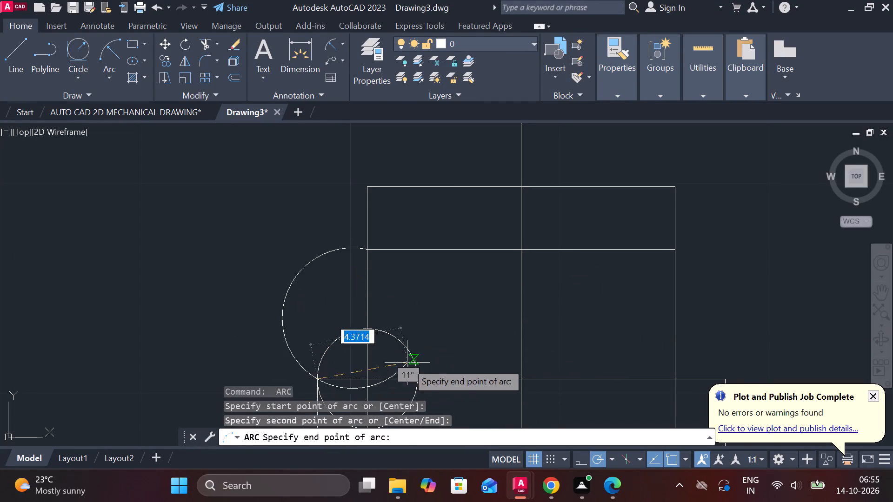
middle_drag(474, 363, 425, 231)
scroll(437, 262, down, 1)
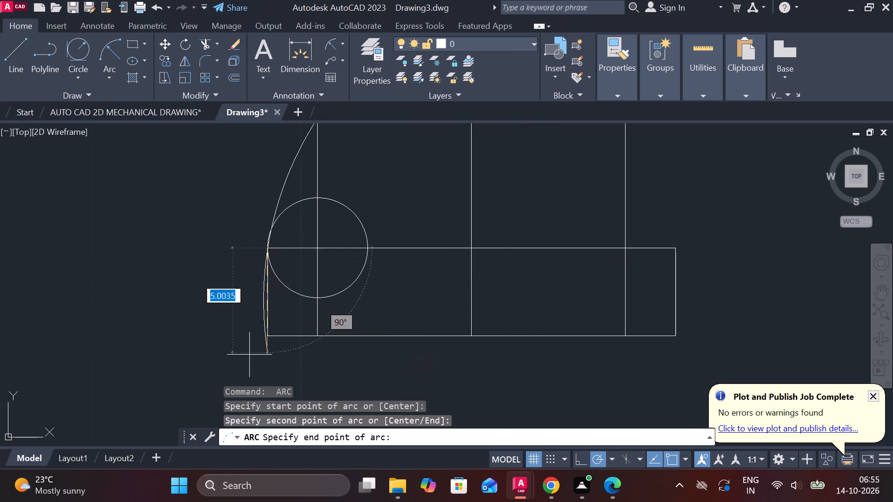
click(297, 362)
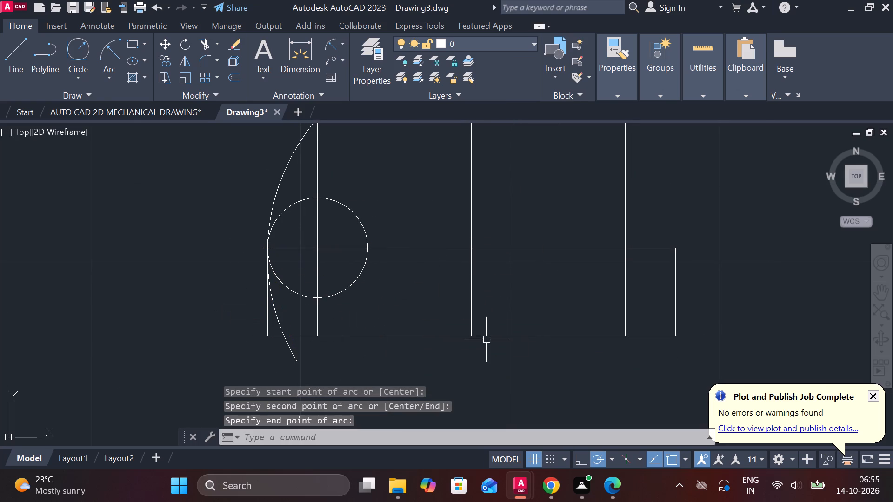
Trim away the arc's portion below the base's upper edge and all segments of the construction circle.
text(TR)
key(space)
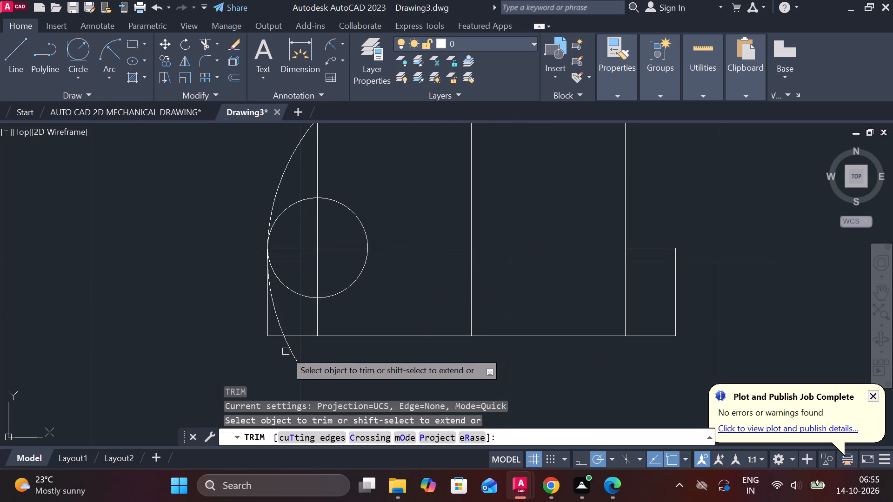
click(294, 361)
click(279, 314)
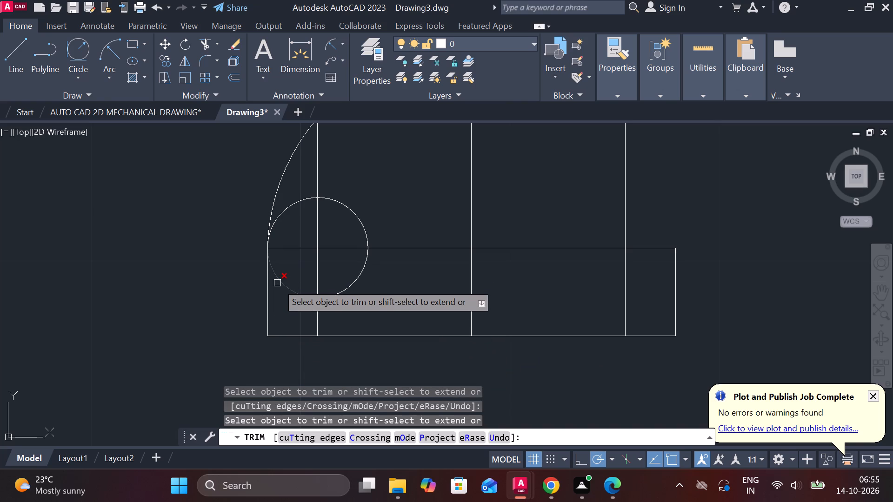
click(277, 283)
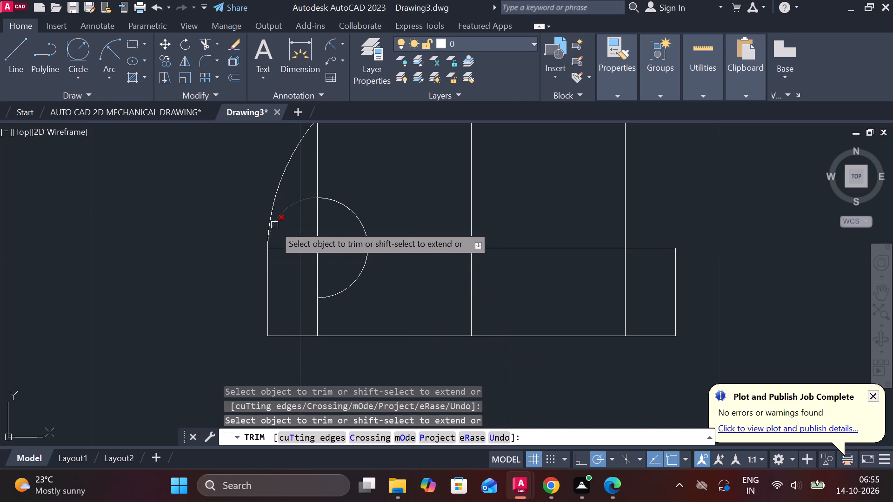
click(292, 207)
click(343, 205)
click(361, 271)
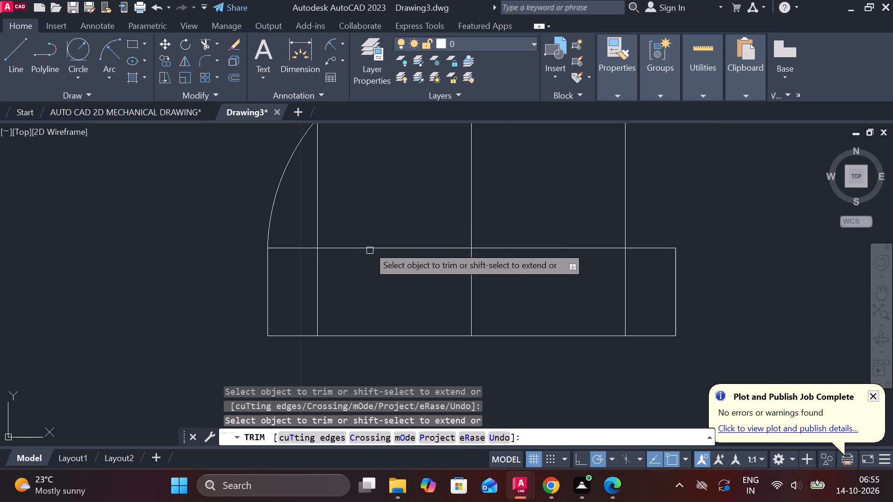
middle_drag(350, 205, 397, 268)
key(Escape)
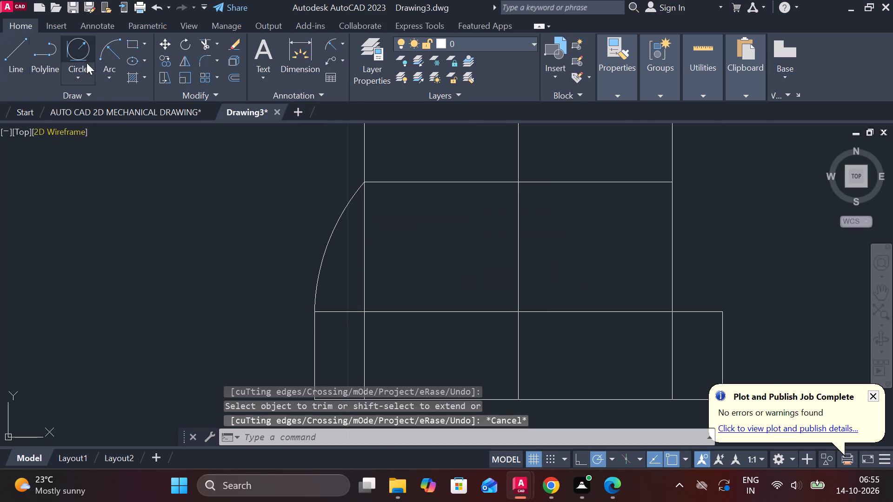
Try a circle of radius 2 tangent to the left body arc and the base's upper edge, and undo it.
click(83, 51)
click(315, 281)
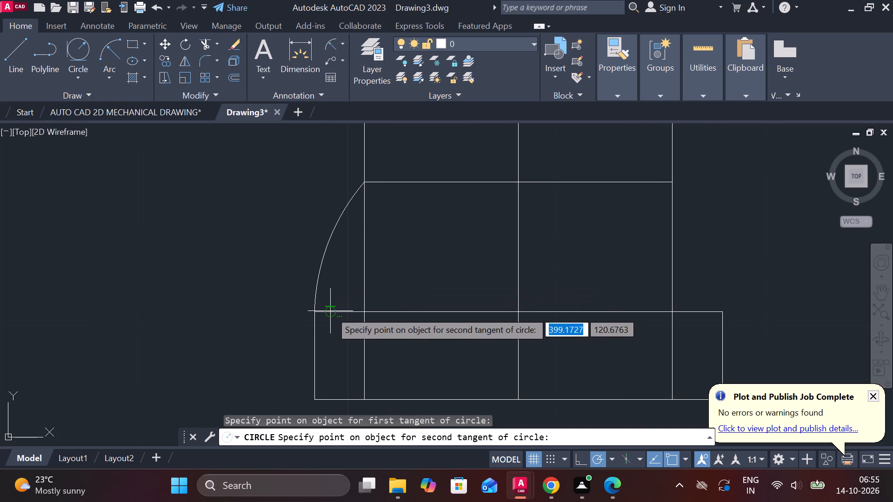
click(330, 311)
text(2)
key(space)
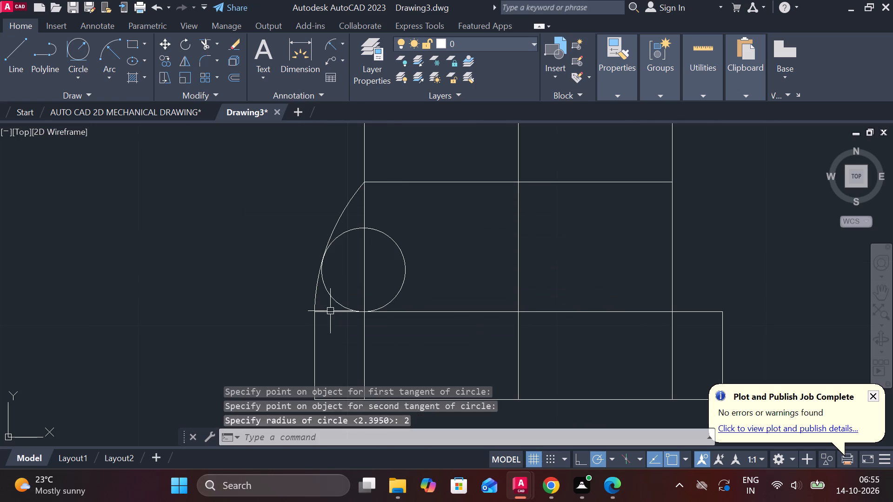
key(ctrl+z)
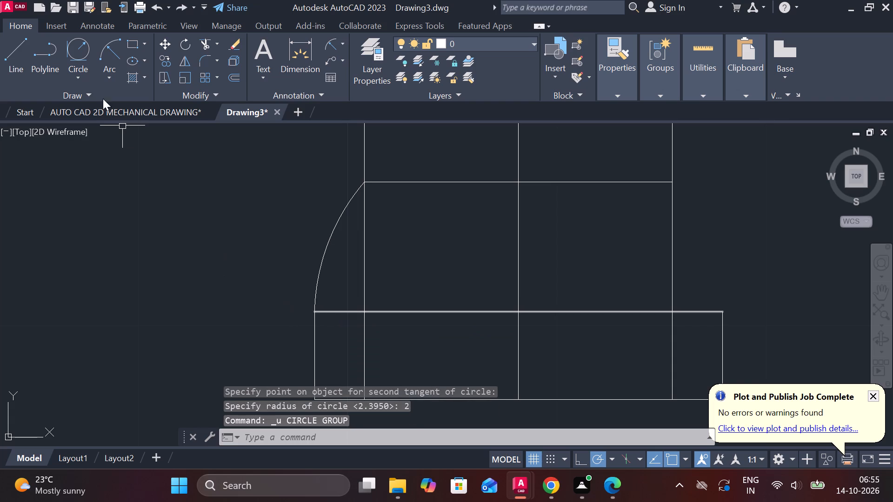
Draw a circle of radius 1 tangent to the left body arc and the base's upper edge.
click(70, 46)
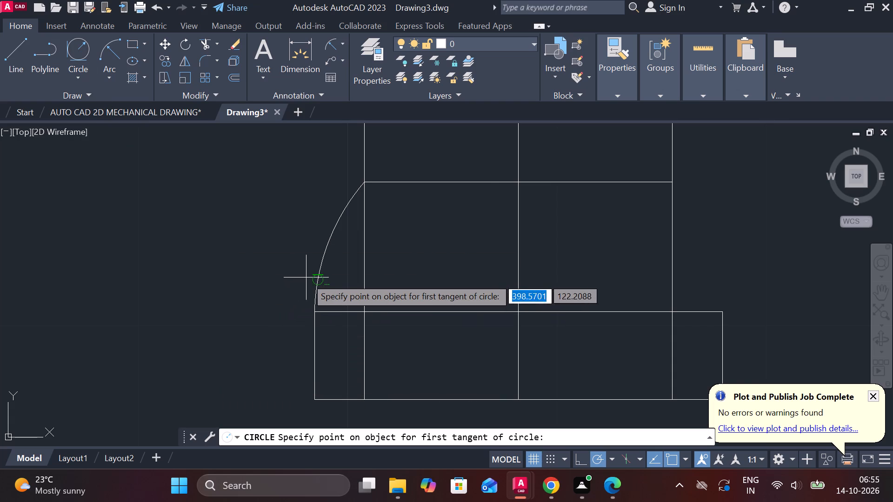
click(313, 277)
click(324, 308)
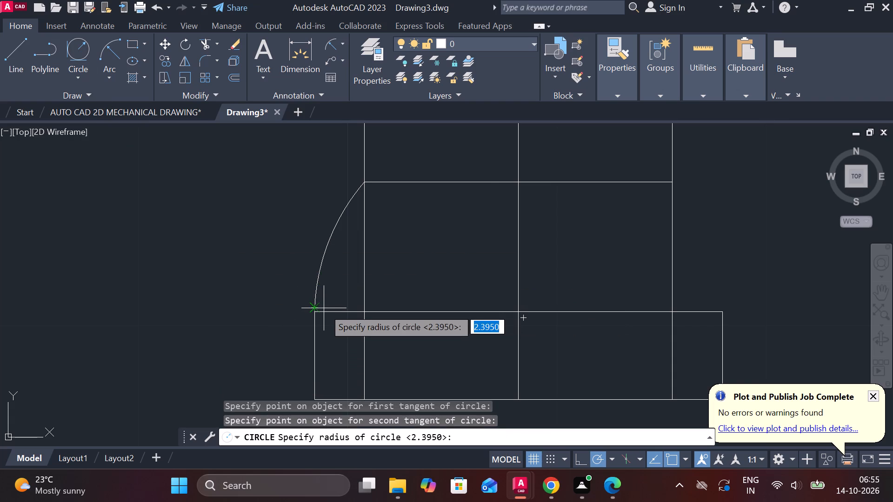
text(1)
key(space)
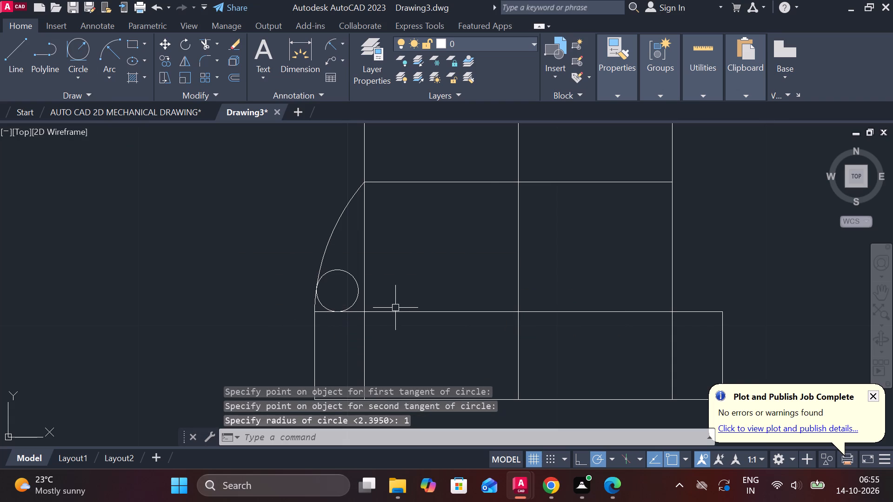
Trim the body arc's end below the tangent point and the circle's inner portion, leaving a rounded lower corner on the base.
text(TR)
key(space)
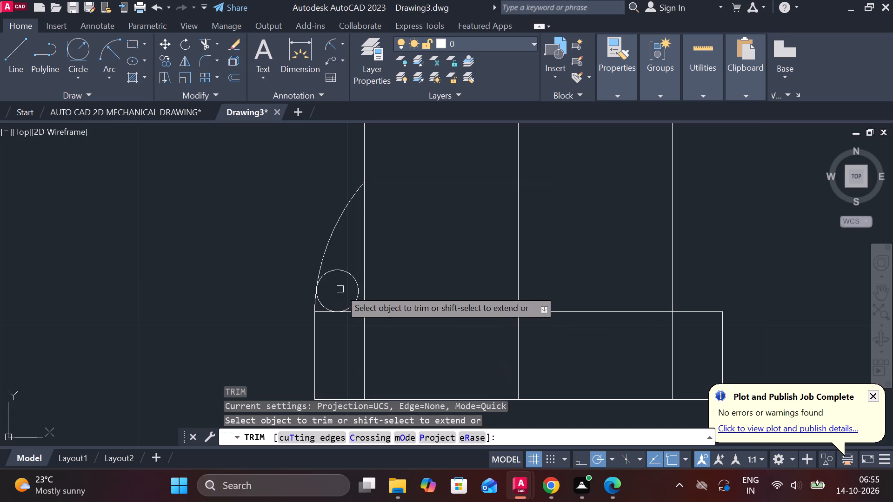
click(313, 303)
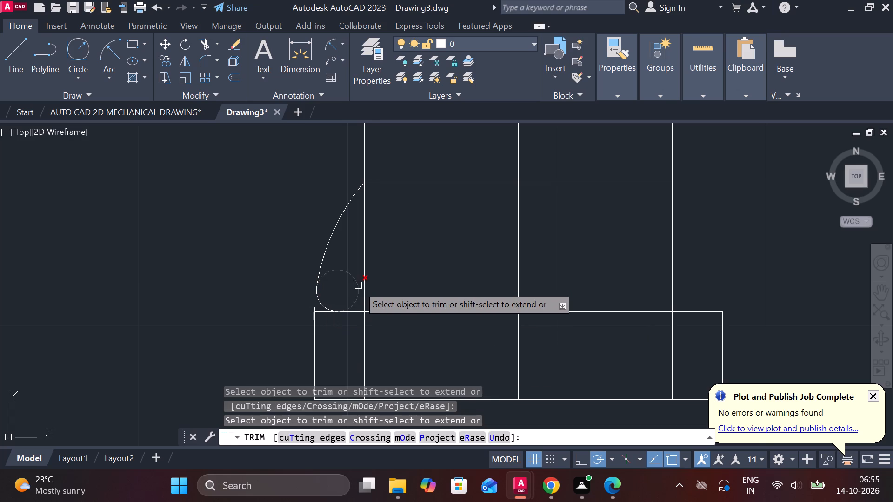
click(347, 277)
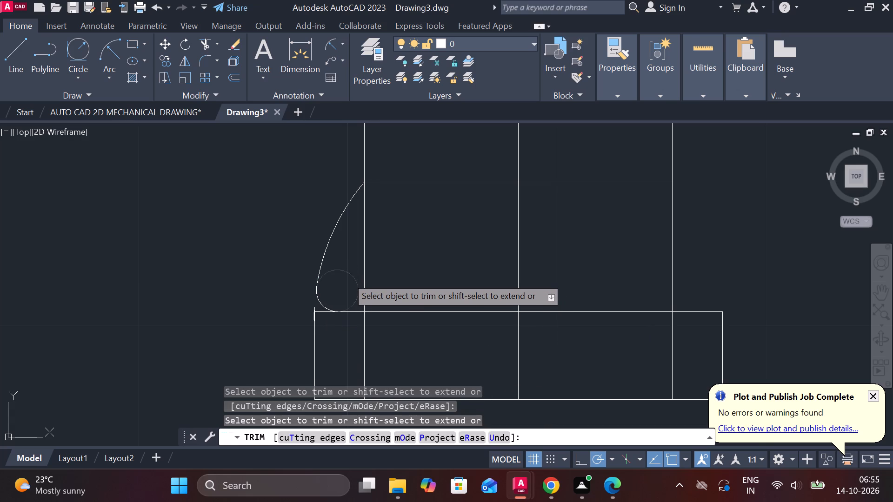
scroll(311, 305, up, 1)
click(315, 309)
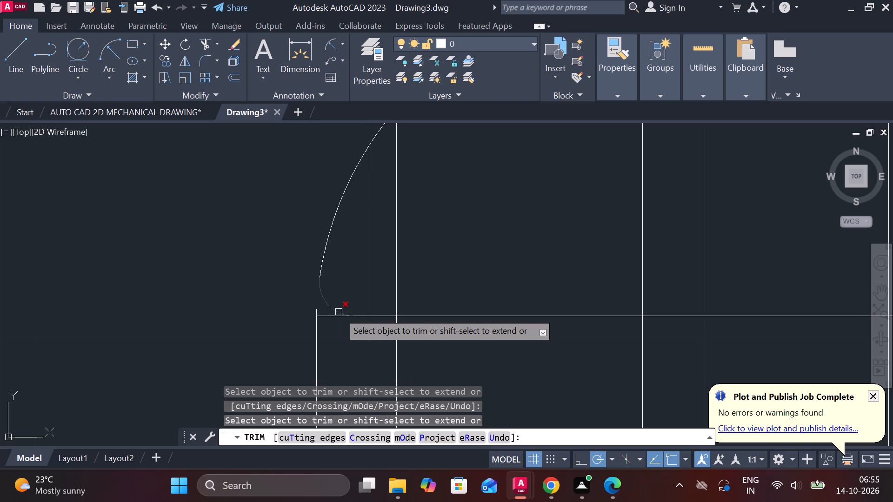
click(317, 308)
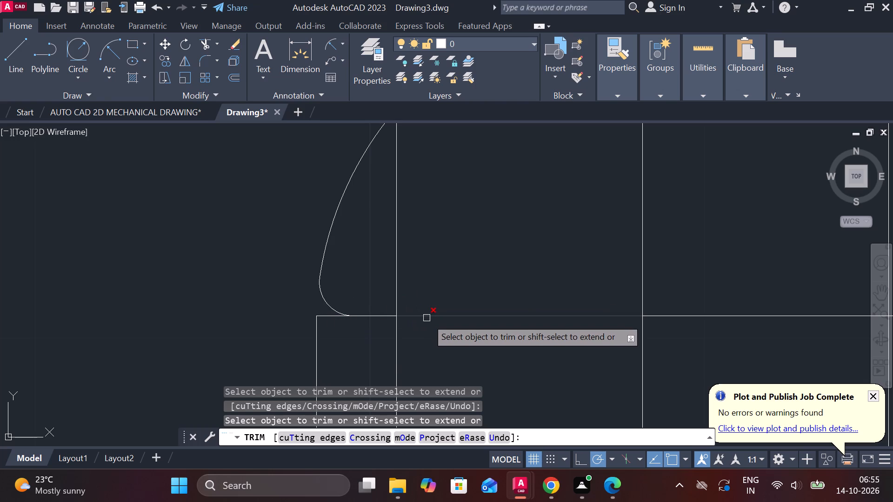
scroll(345, 335, up, 1)
scroll(345, 335, down, 2)
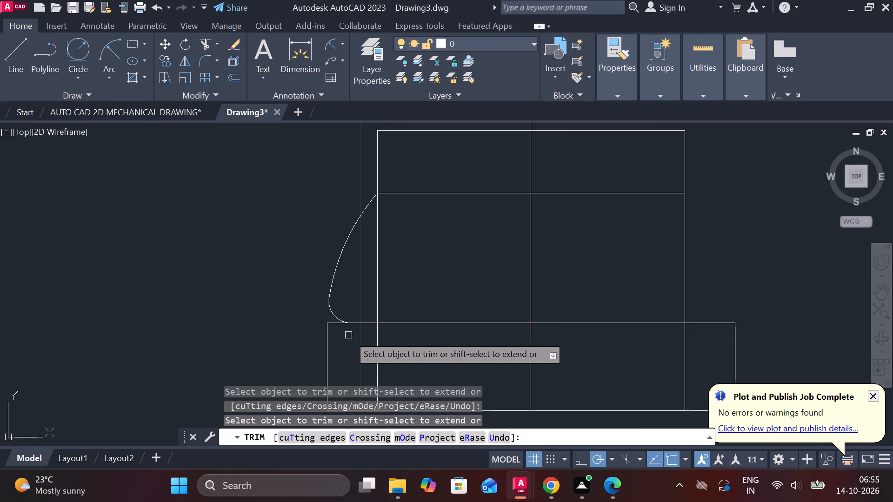
scroll(349, 335, down, 1)
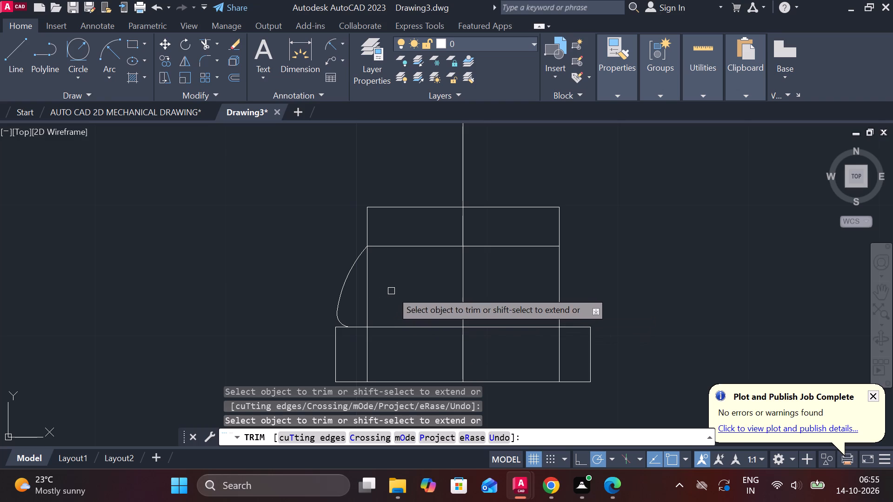
key(Escape)
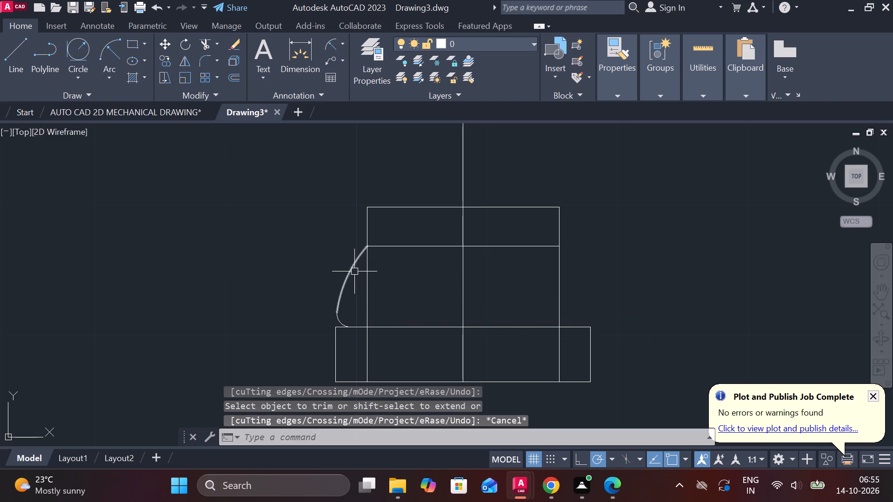
Mirror the left body arc and its small corner arc about the vertical centreline, keeping the source objects.
click(350, 271)
click(336, 320)
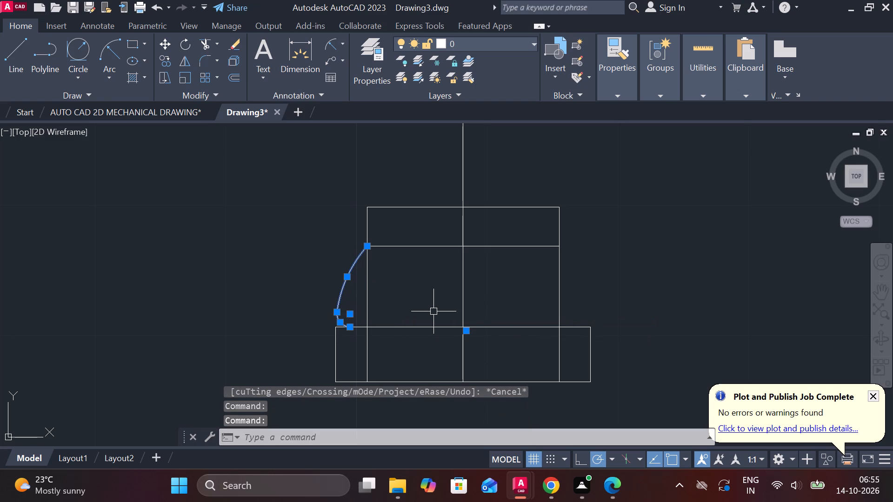
text(MI)
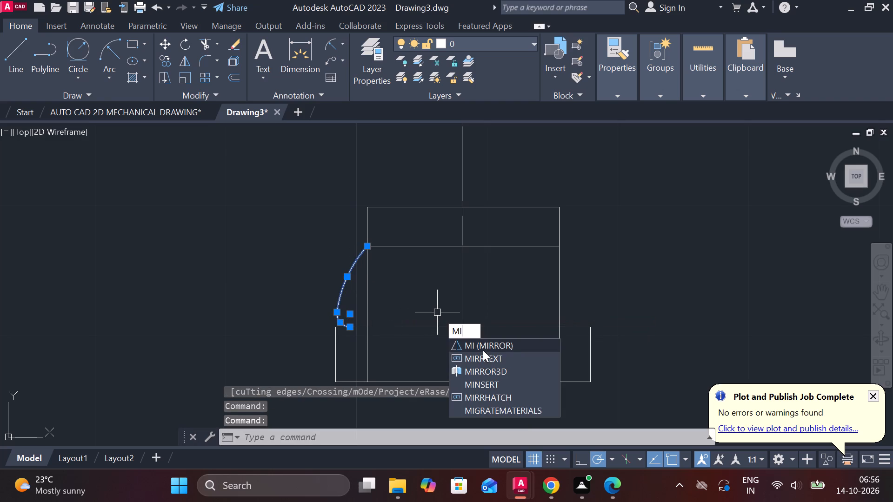
click(482, 349)
click(458, 332)
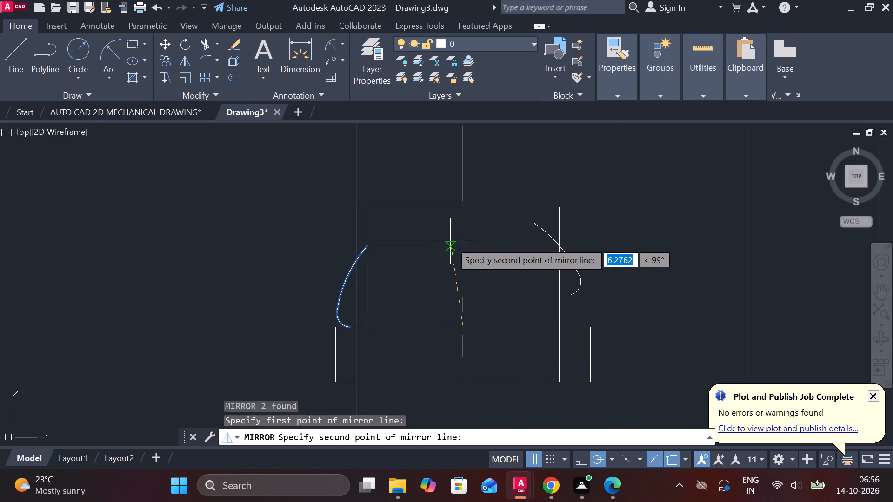
click(462, 247)
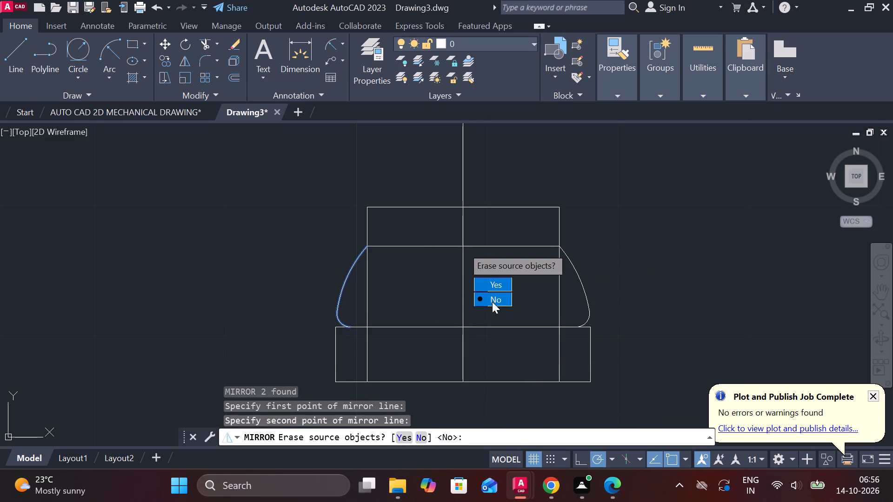
drag(492, 302, 464, 247)
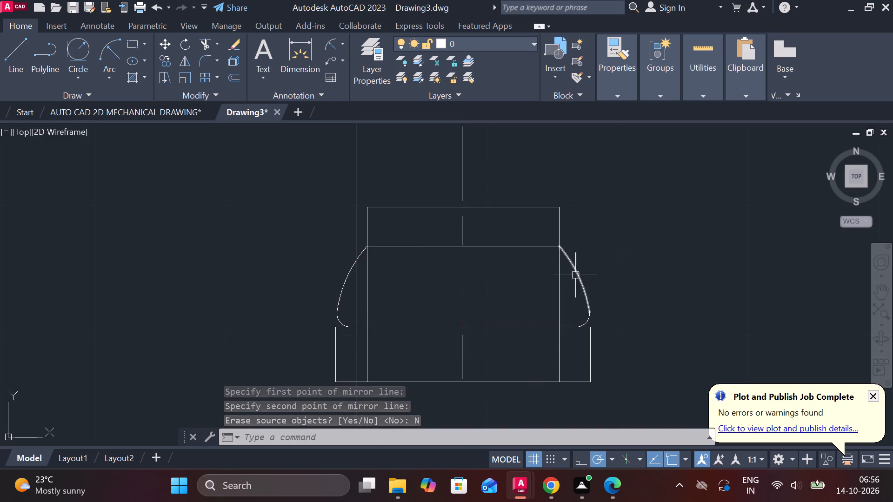
Erase the two full-height vertical body edges on either side of the centreline.
click(365, 276)
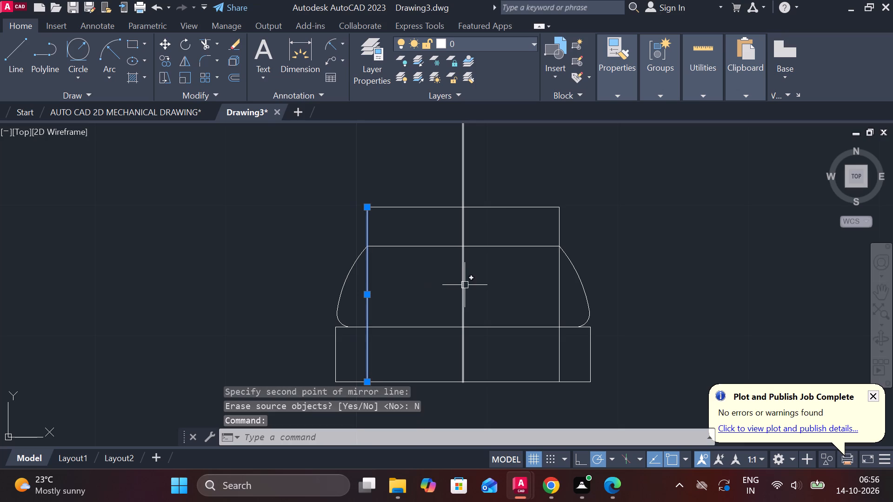
click(557, 294)
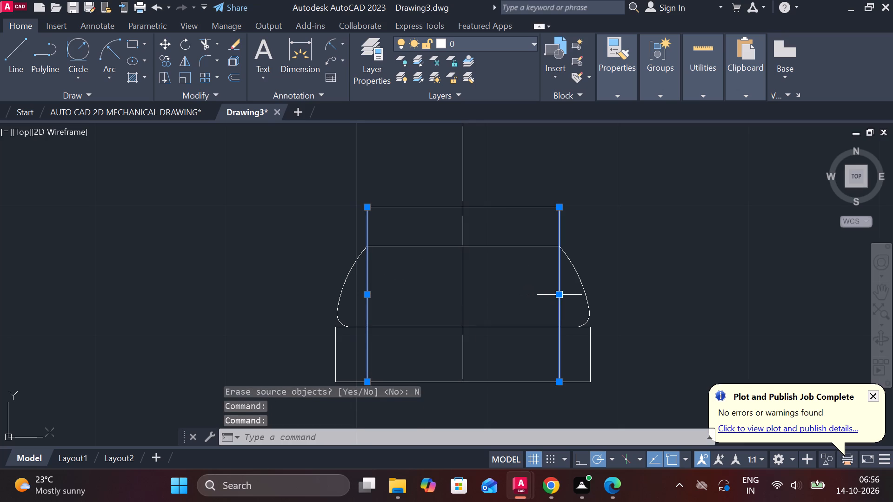
text(E)
key(space)
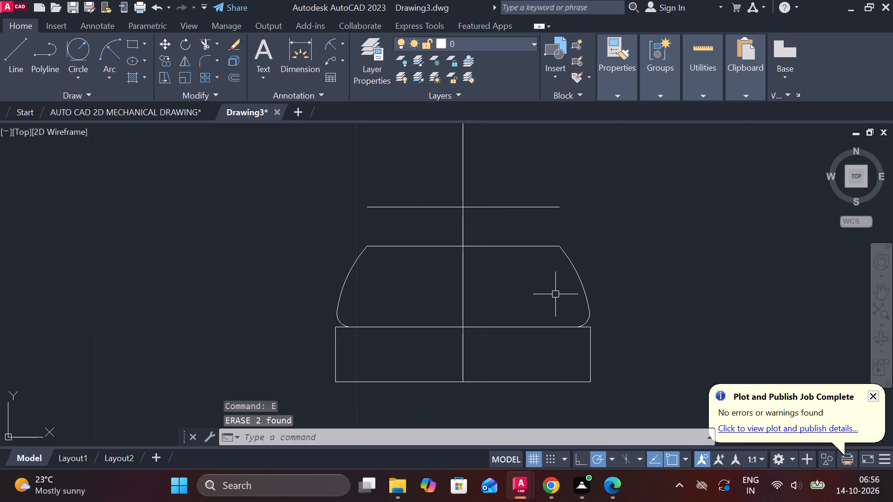
Draw two vertical lines joining the ends of the upper horizontal line to the tops of the body arcs, closing the collar.
key(l)
key(Return)
click(369, 215)
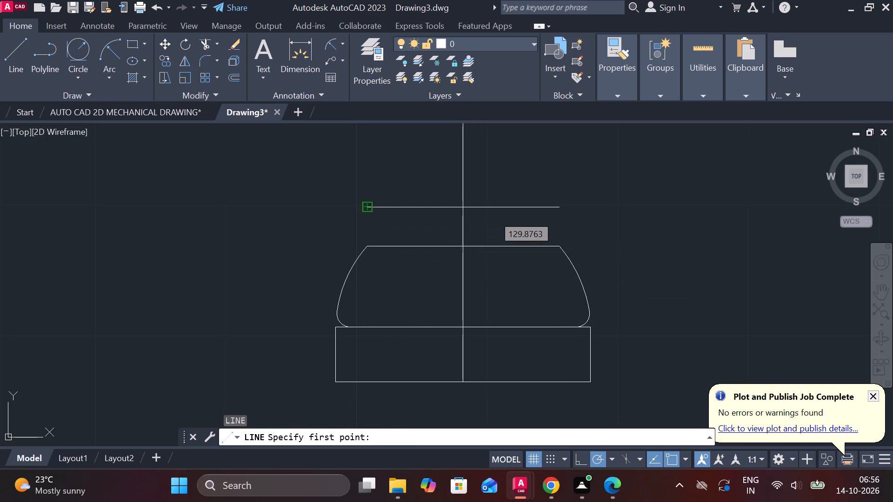
click(364, 248)
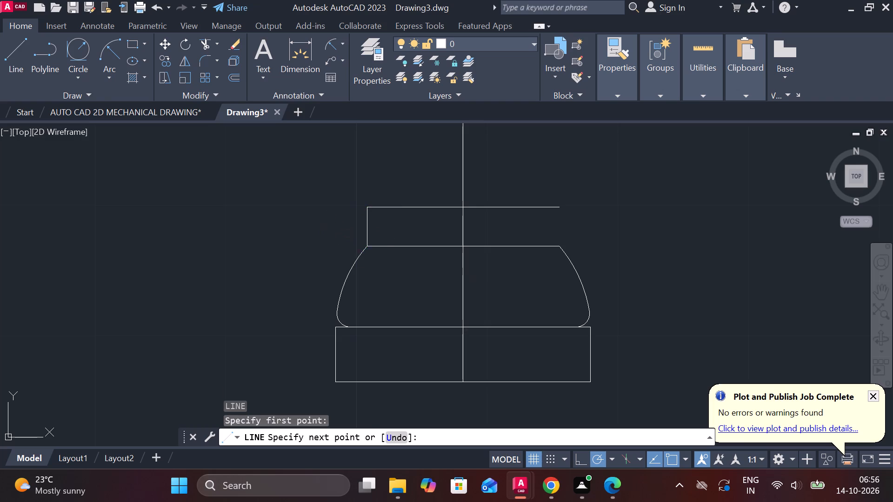
key(Escape)
key(space)
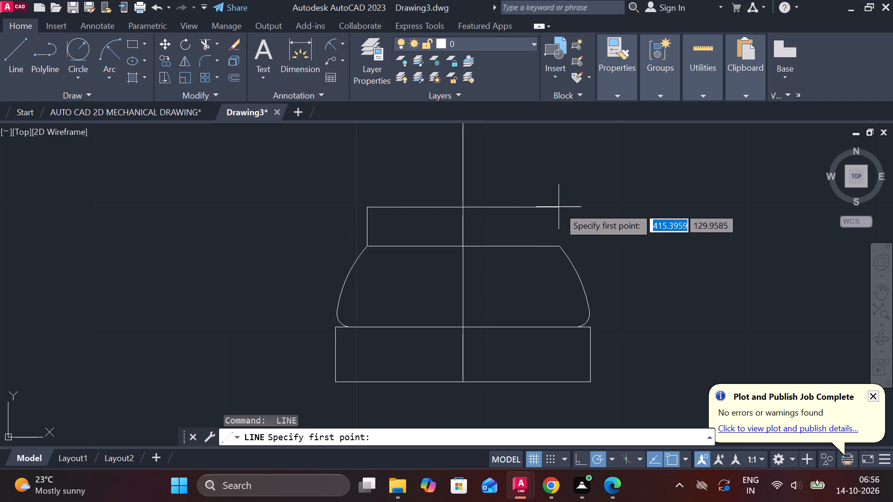
click(560, 209)
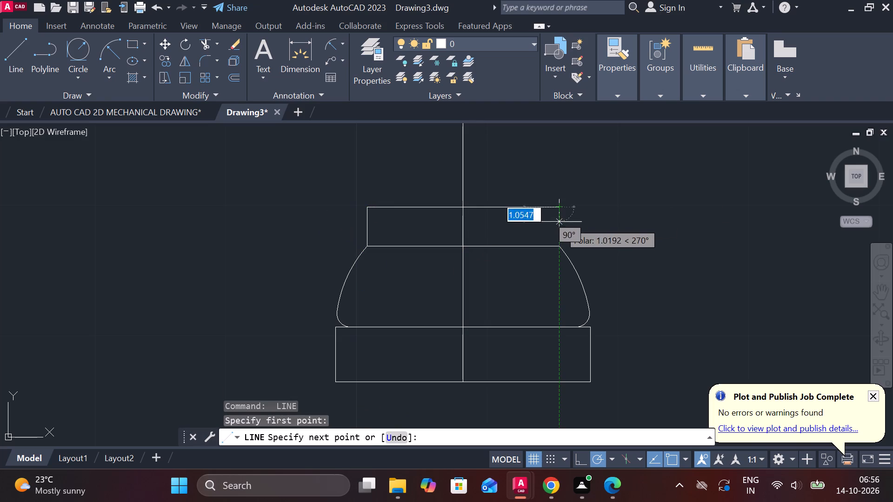
click(559, 246)
key(Escape)
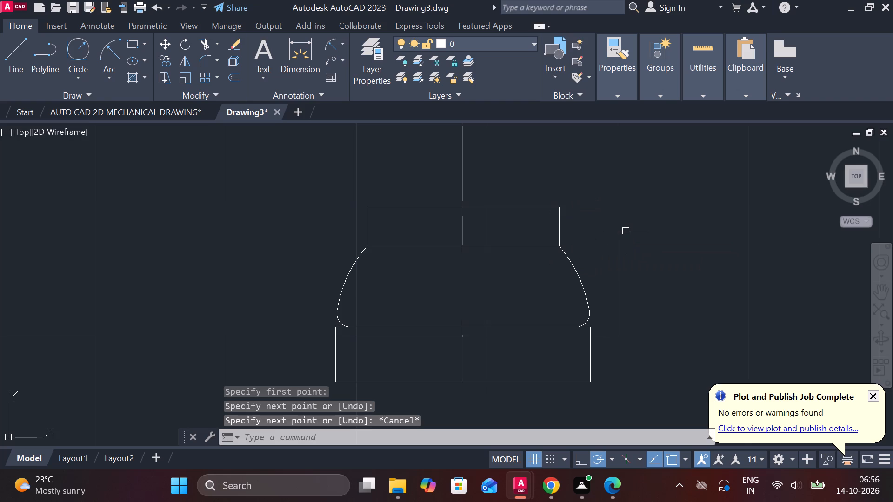
Offset the collar's upper horizontal line upward by 10.
middle_drag(626, 231, 618, 321)
click(498, 296)
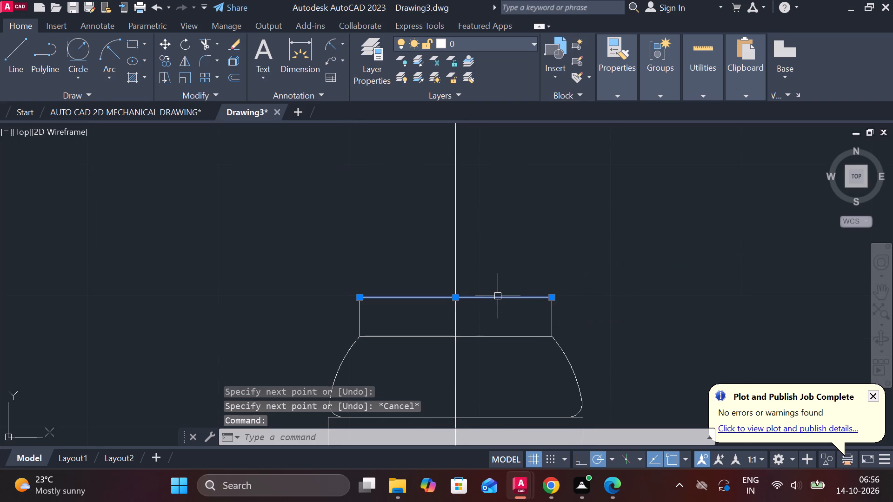
key(o)
key(Return)
key(Return)
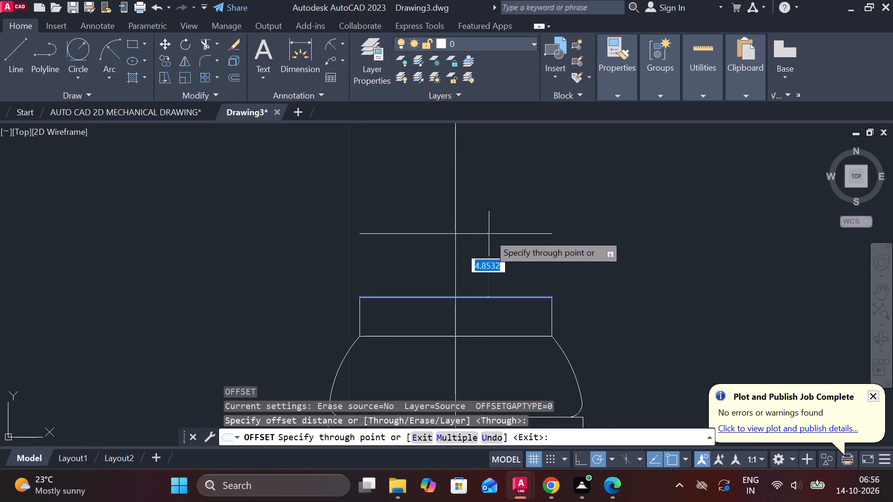
text(10)
key(Return)
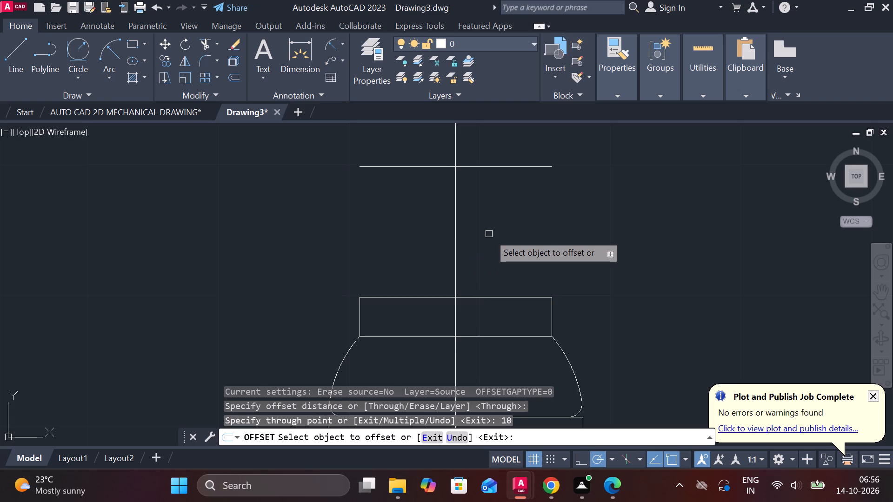
key(Escape)
Offset the rook's vertical centreline by 3.6 to each side.
key(space)
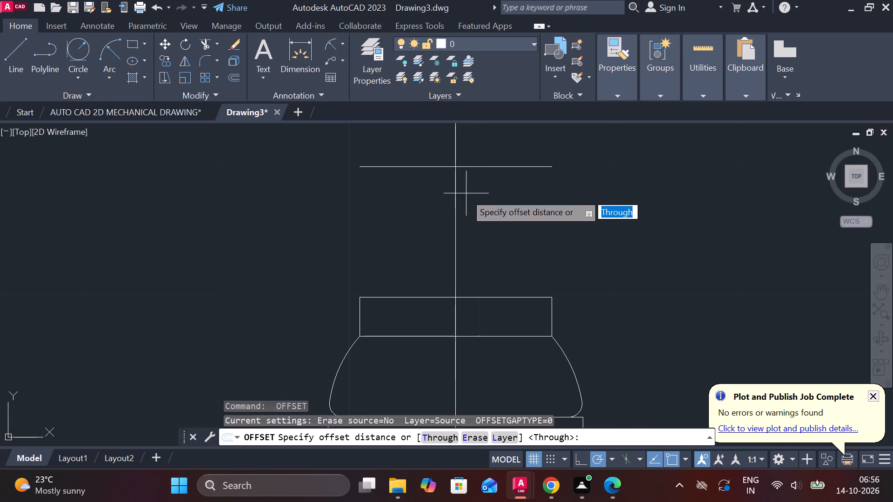
key(space)
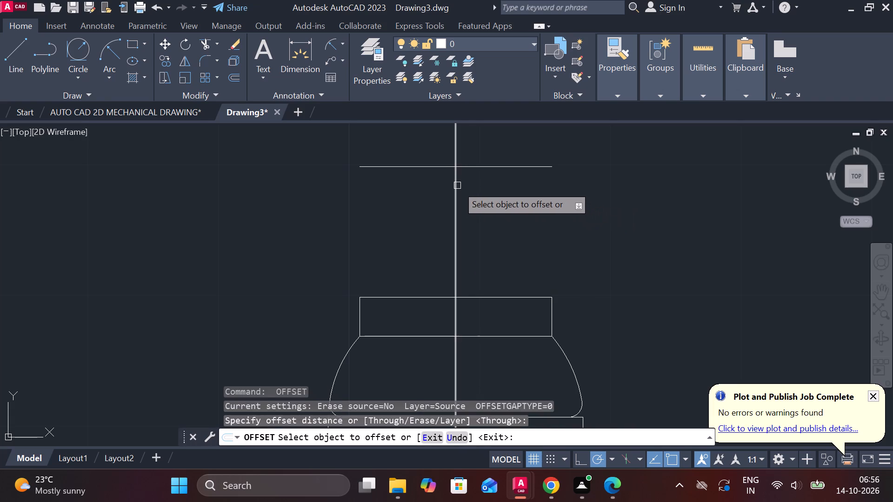
click(457, 185)
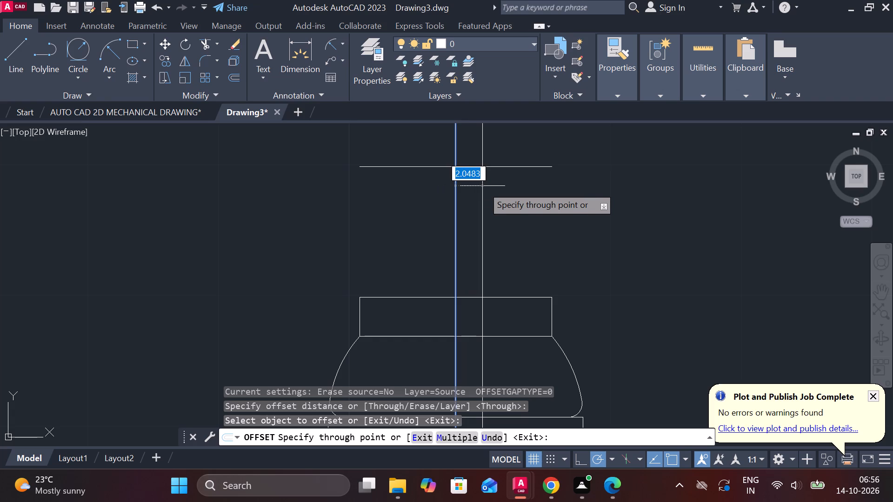
text(3.)
text(6)
key(space)
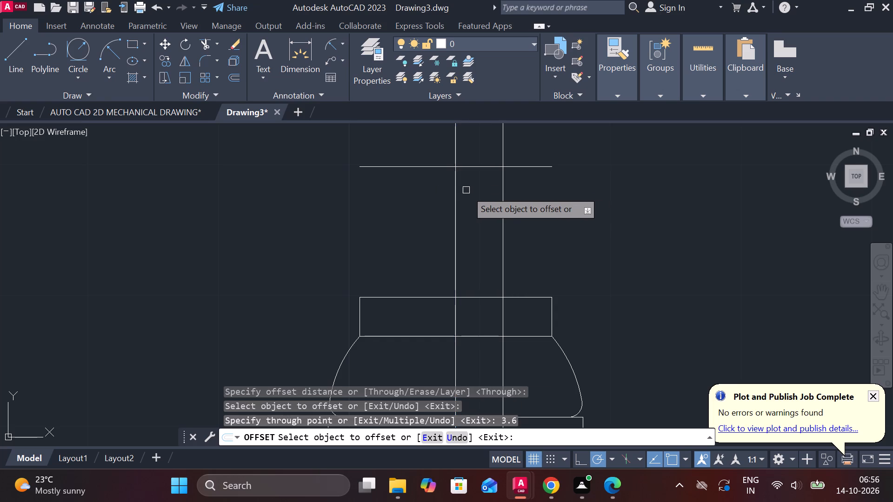
click(452, 187)
key(3)
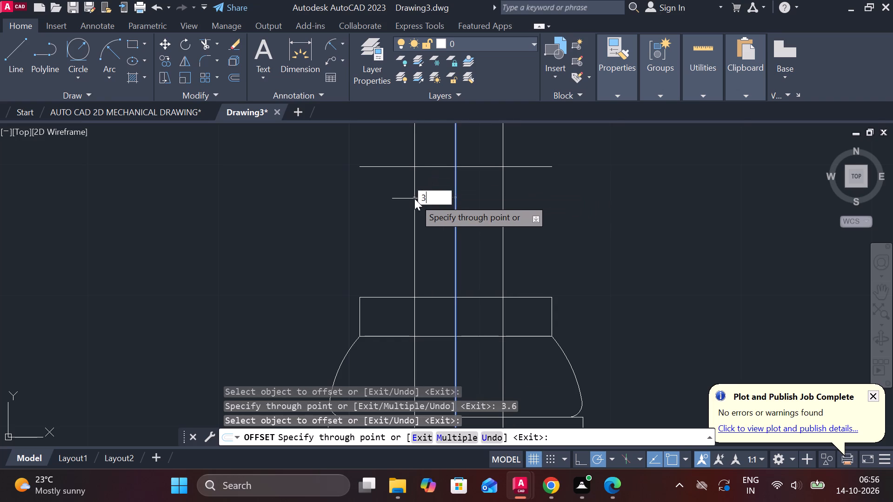
text(.6)
key(Return)
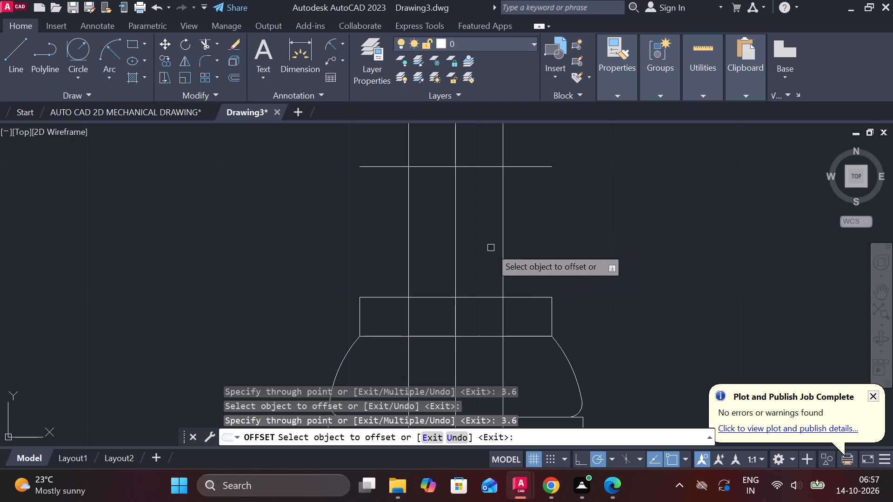
Offset the rook's vertical centreline by 5.5 to each side.
click(455, 267)
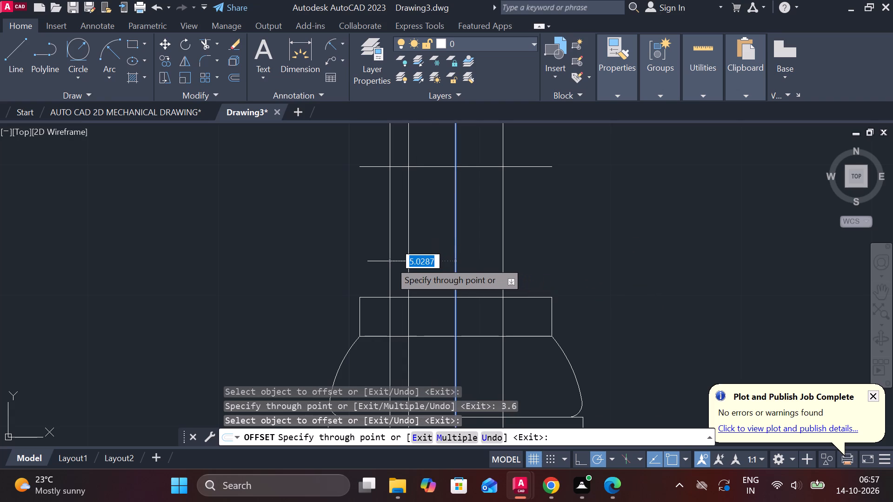
text(5.5)
key(space)
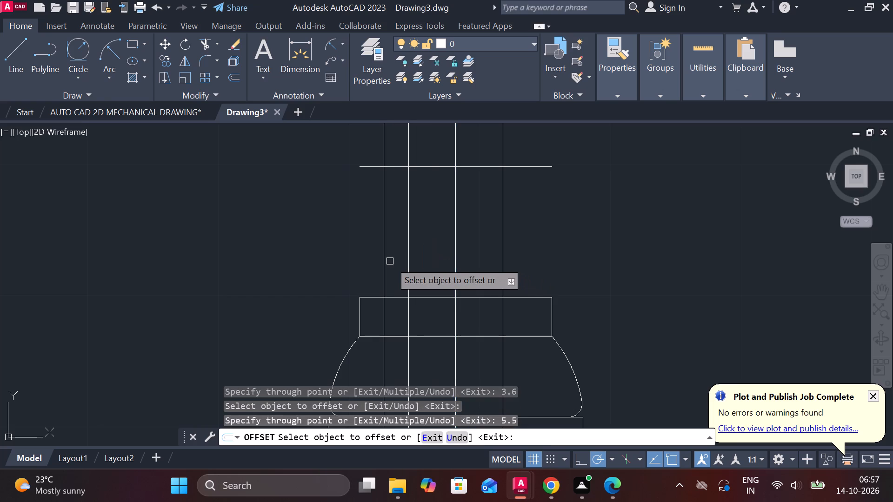
click(458, 249)
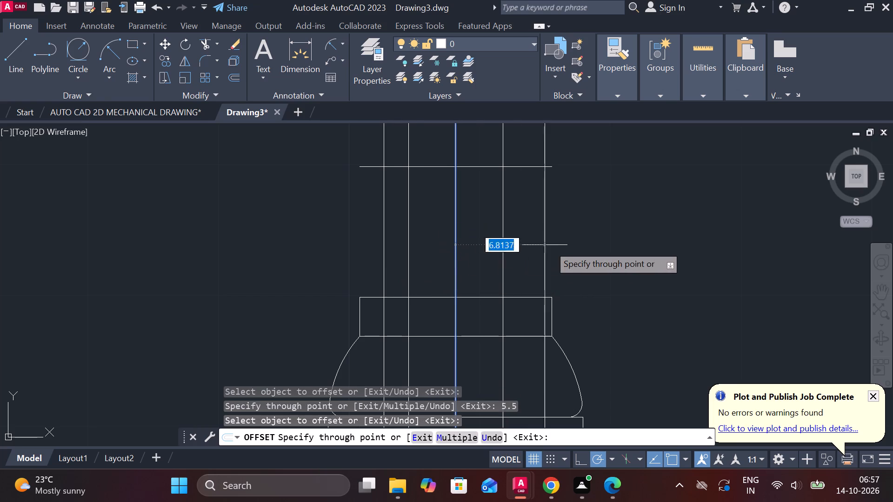
text(5.5)
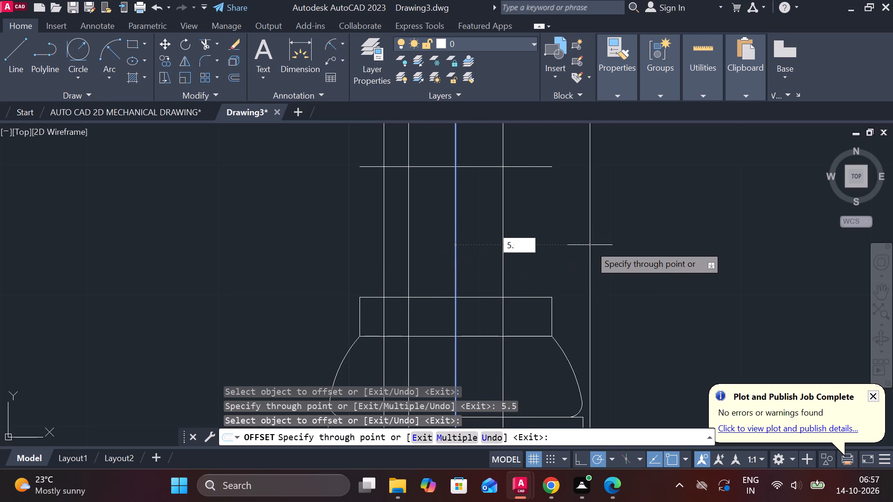
key(space)
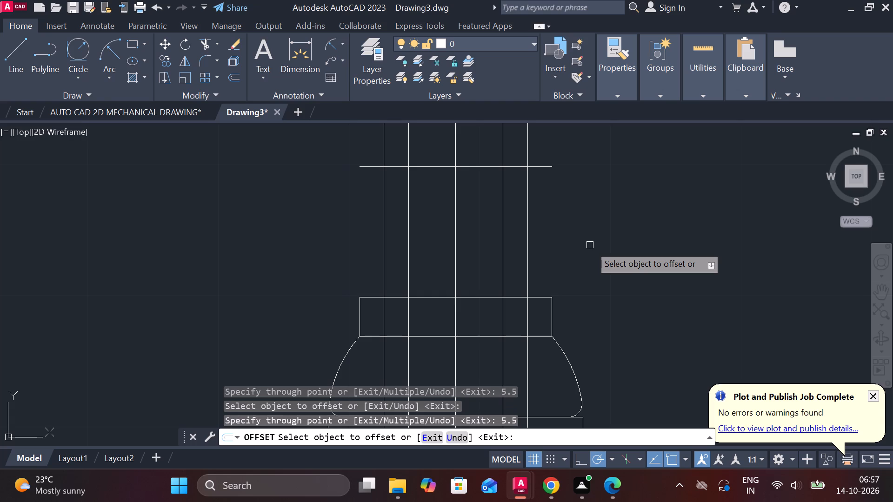
key(Escape)
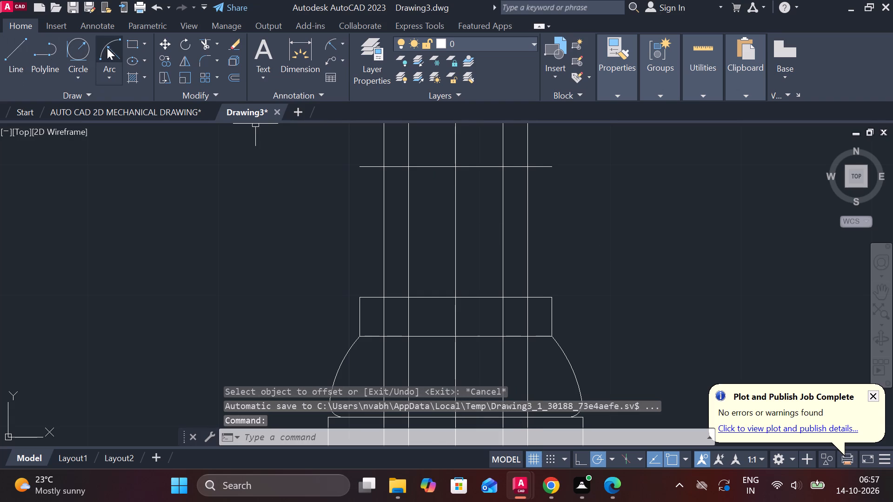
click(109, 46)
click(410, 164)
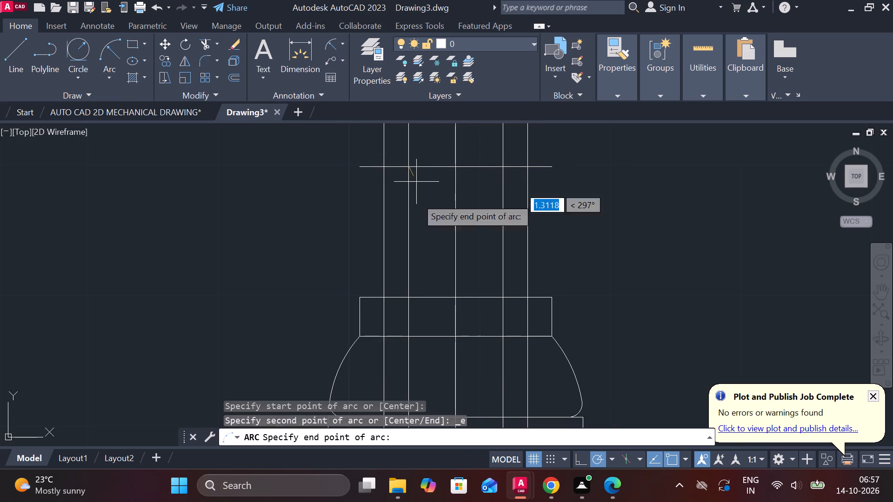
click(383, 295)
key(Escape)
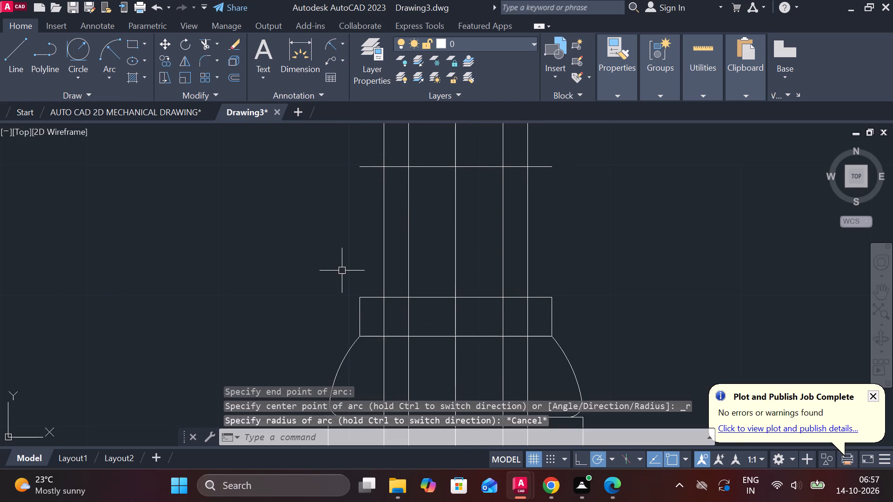
Draw a three-point arc from the left 5.5 offset line at the collar top, through the 3.6 line's upper-line intersection, ending higher on the 5.5 line.
key(space)
click(388, 296)
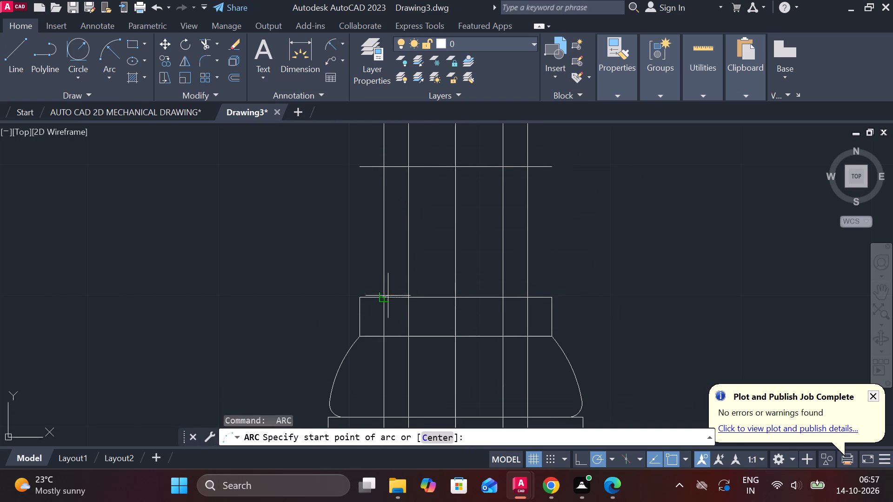
click(408, 167)
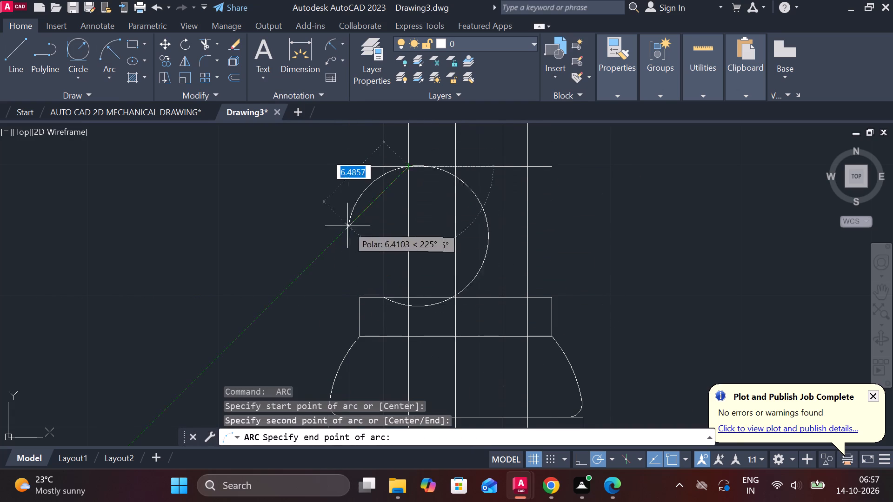
middle_drag(354, 178, 367, 287)
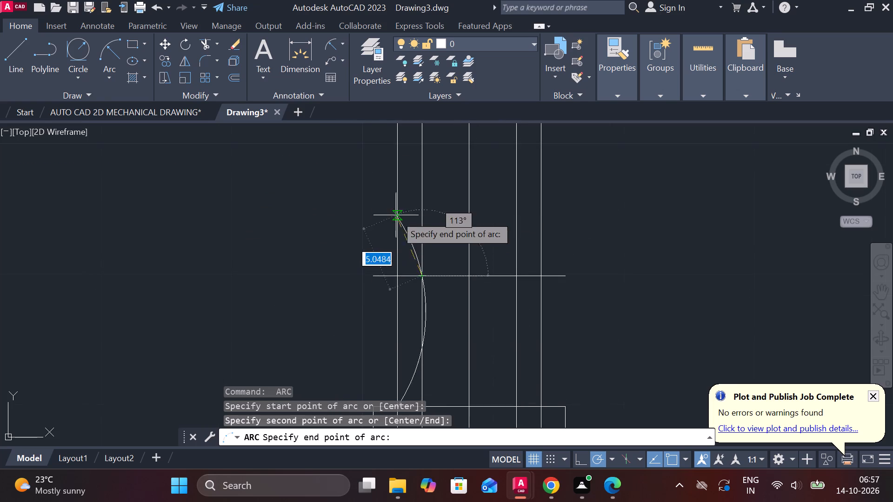
scroll(396, 214, down, 1)
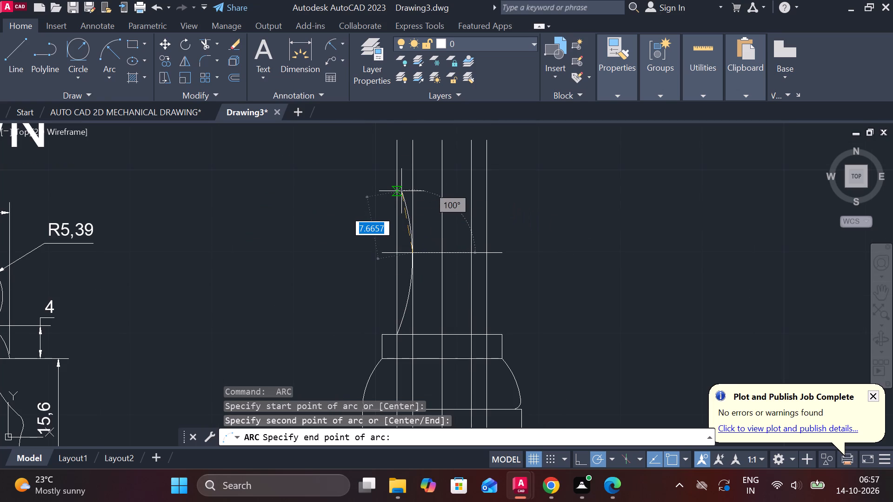
click(394, 184)
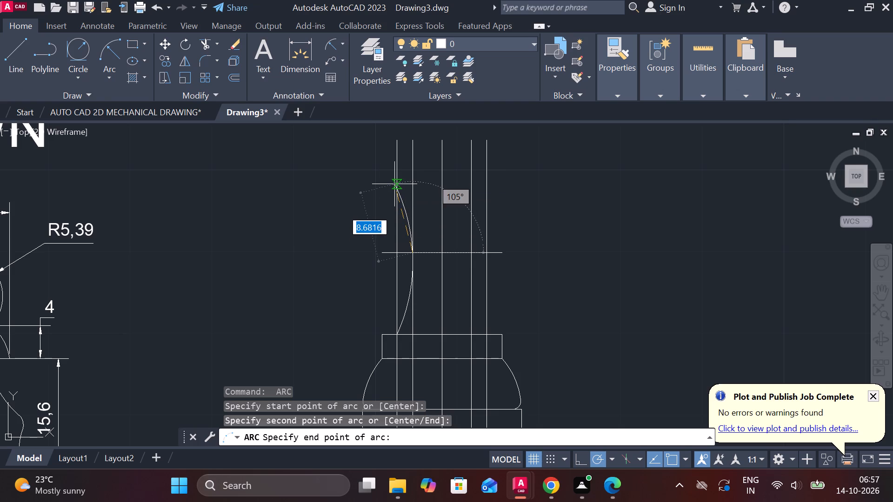
Trim the four vertical offset lines and the arc above the neck's upper horizontal line, keeping the centreline.
scroll(430, 243, up, 1)
text(TR)
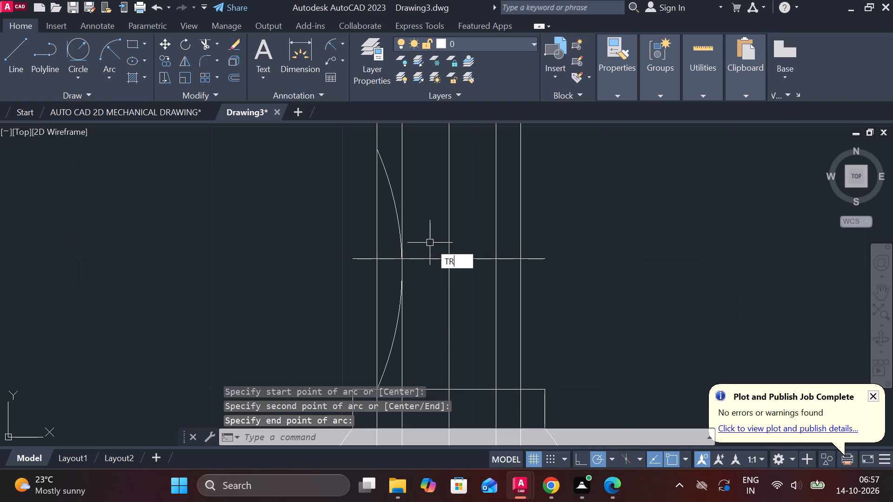
key(space)
drag(527, 215, 495, 213)
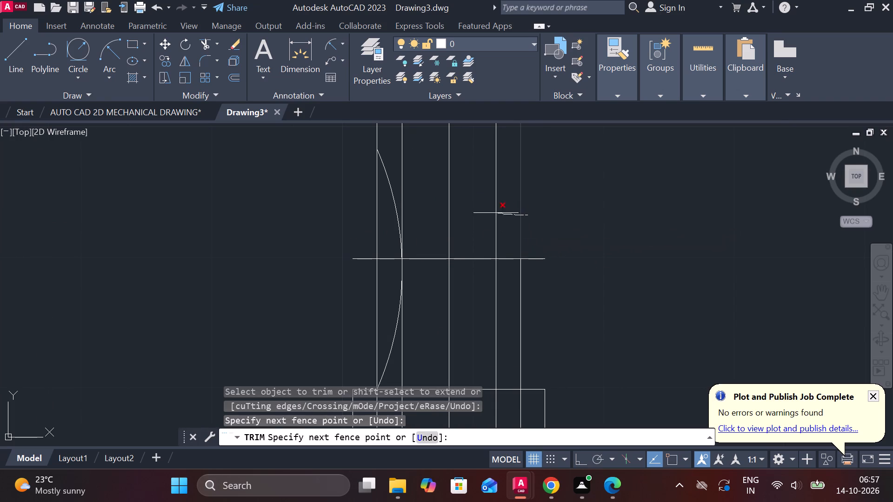
drag(495, 213, 490, 212)
drag(420, 208, 343, 212)
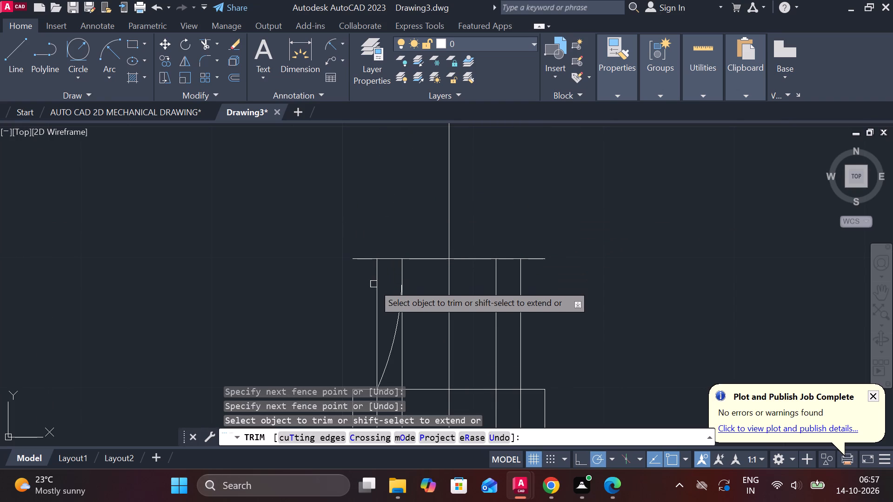
Trim the left offset lines beside the neck arc and the arc's slight bulge past the inner line, leaving a short vertical edge on top.
click(373, 284)
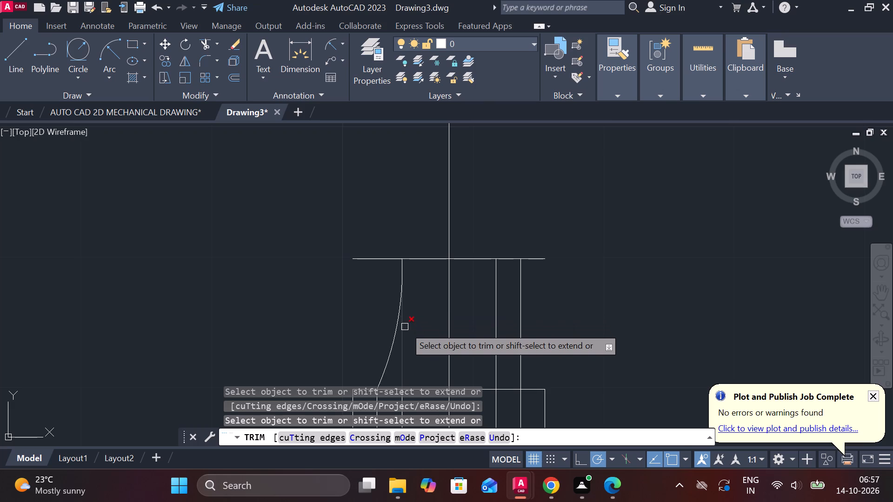
click(405, 327)
scroll(402, 316, down, 1)
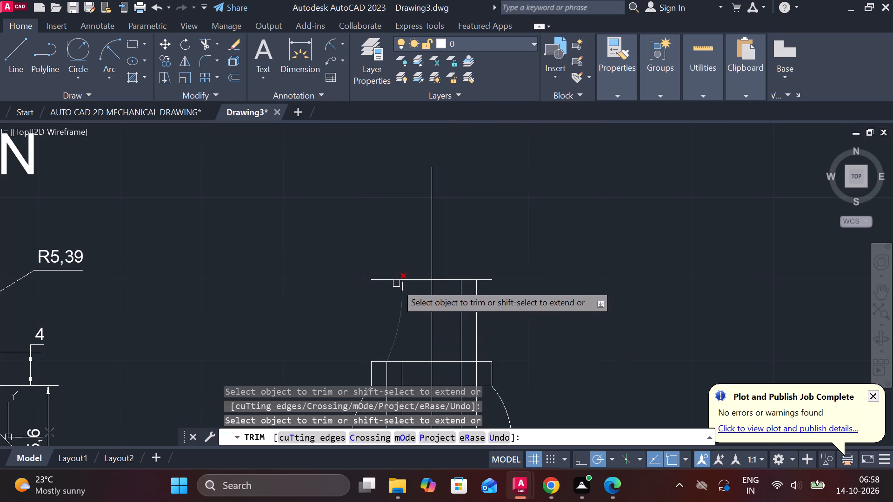
scroll(400, 283, up, 6)
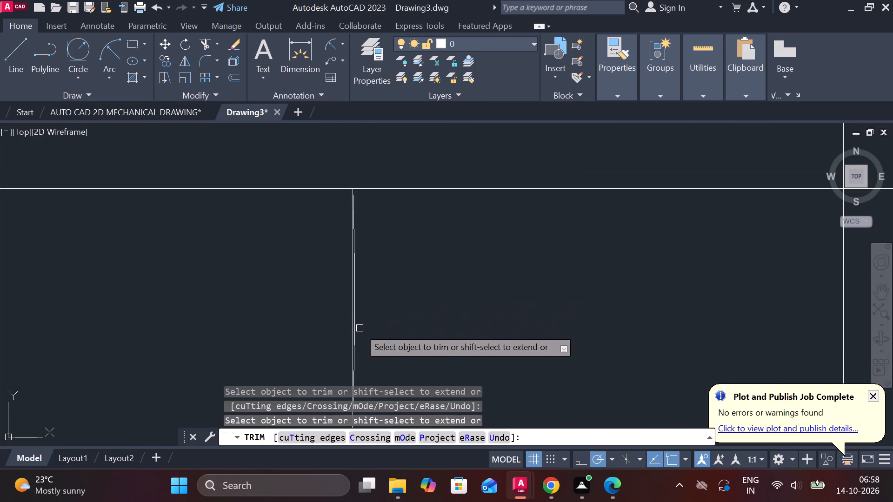
click(356, 337)
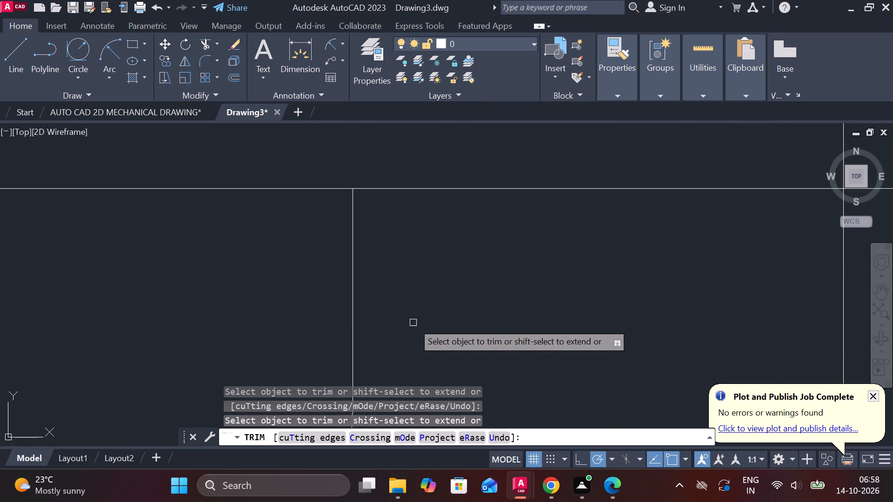
Trim the two offset lines right of the centreline between the collar top and the neck's upper horizontal line.
scroll(413, 323, down, 5)
middle_drag(428, 330, 358, 182)
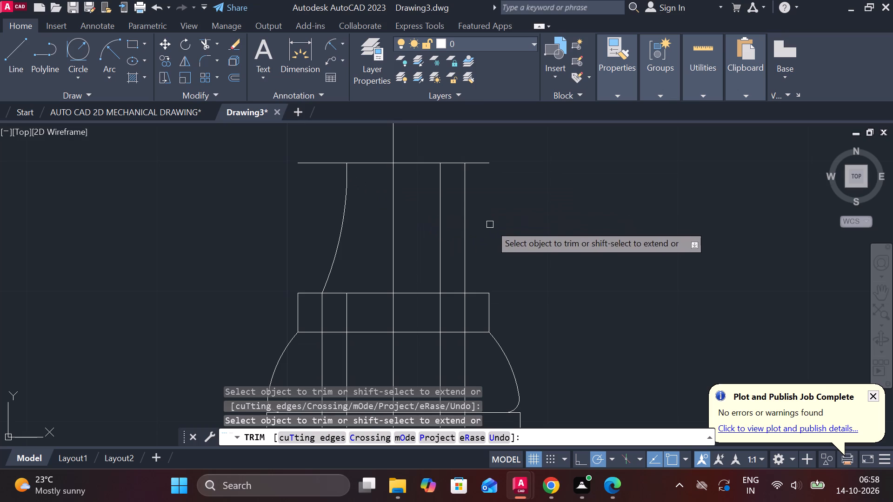
drag(491, 227, 425, 209)
click(424, 207)
key(Escape)
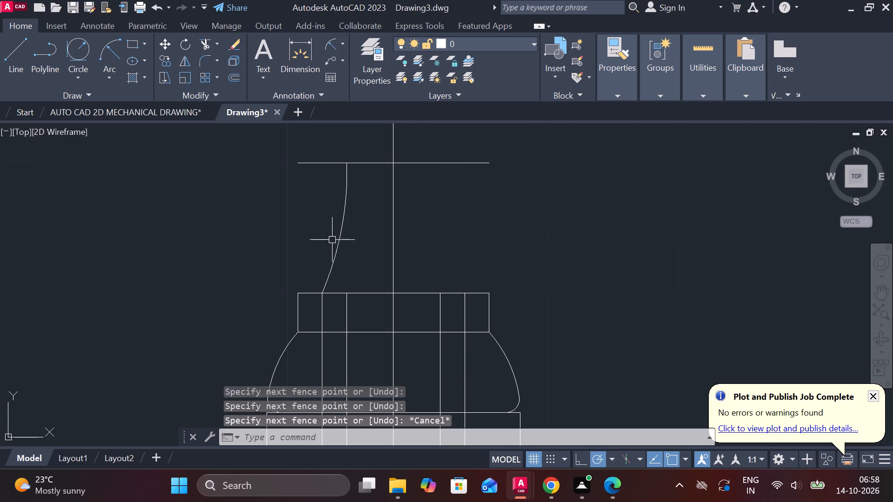
Mirror the left neck arc and its short vertical top segment about the vertical centreline, keeping the source objects.
click(339, 233)
scroll(342, 183, up, 2)
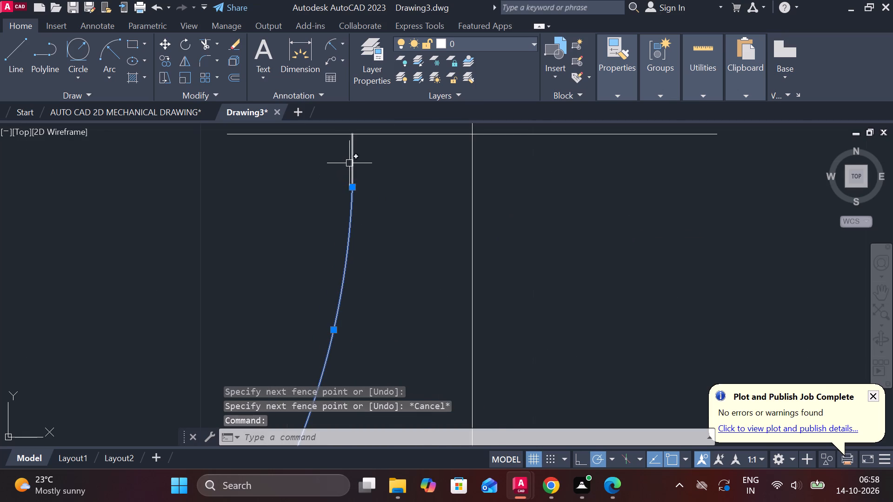
click(350, 163)
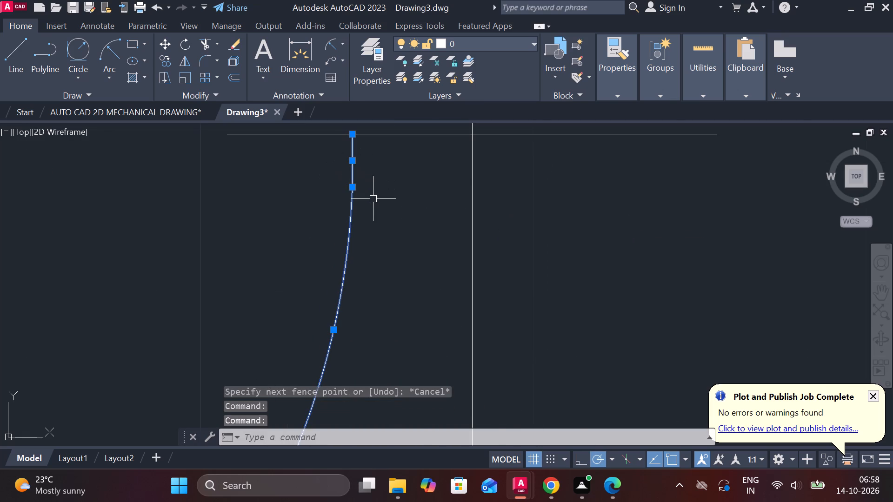
text(MI)
key(Return)
scroll(433, 235, down, 2)
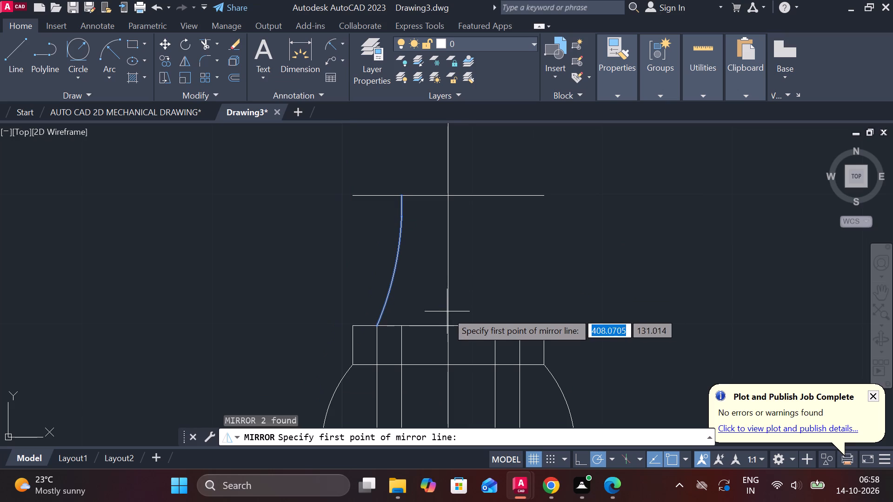
click(446, 322)
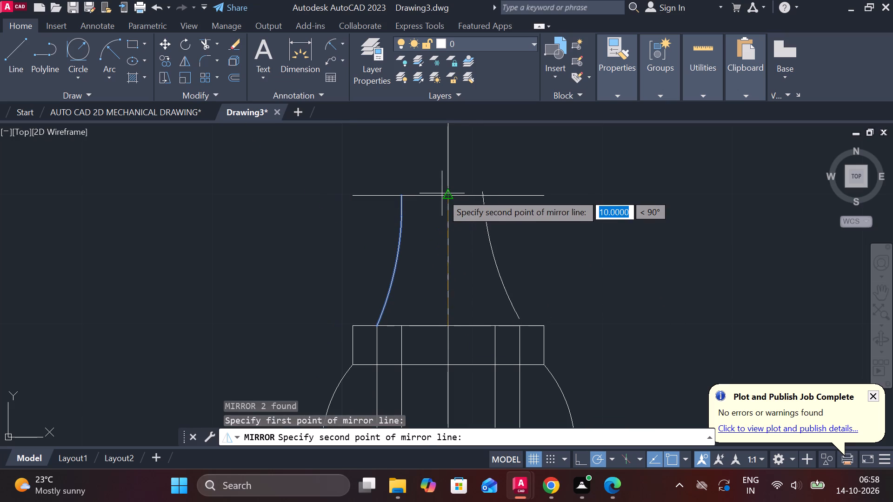
click(444, 193)
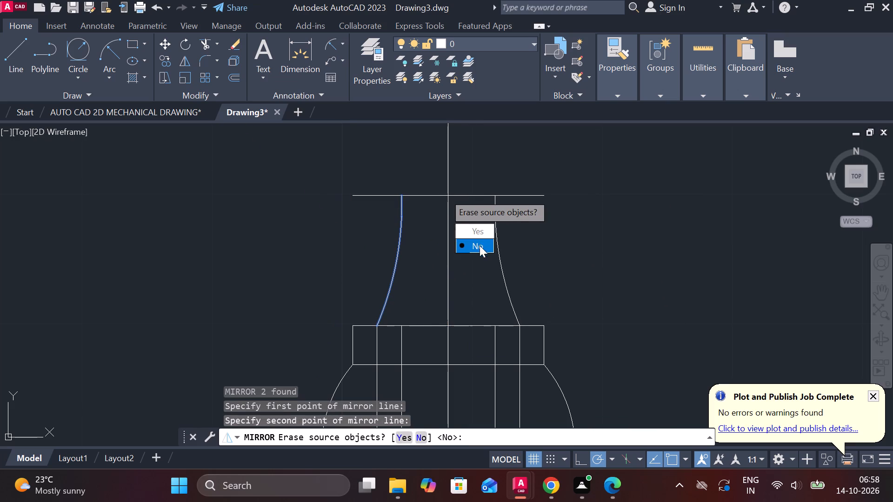
drag(481, 241, 444, 193)
Erase the four vertical offset lines running through the collar and base below the neck, keeping the centreline.
middle_drag(571, 223, 558, 198)
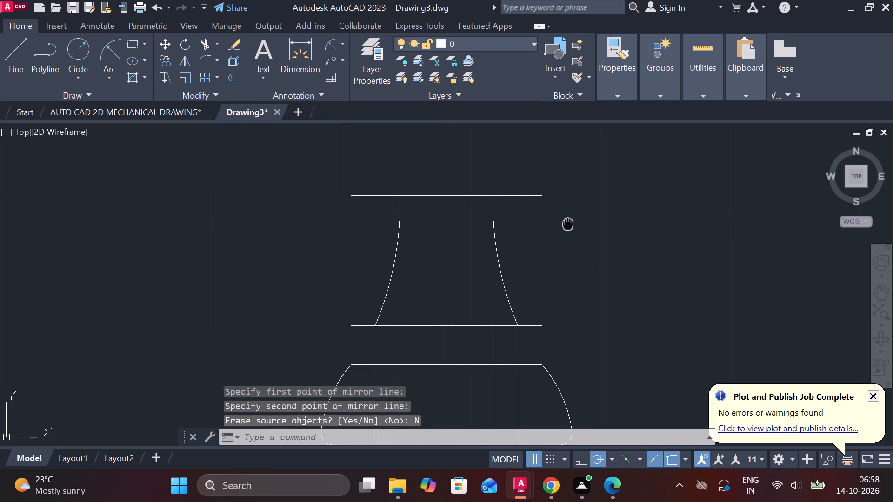
middle_drag(558, 198, 543, 132)
click(505, 299)
click(467, 299)
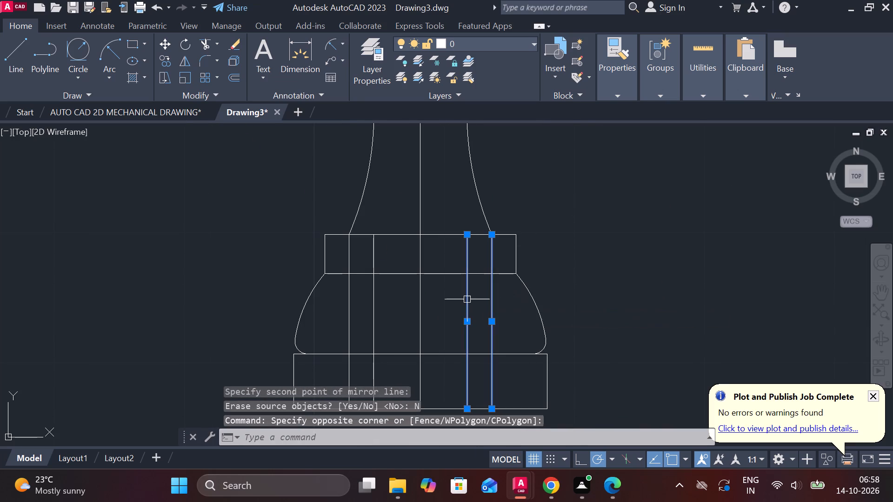
click(388, 315)
click(346, 315)
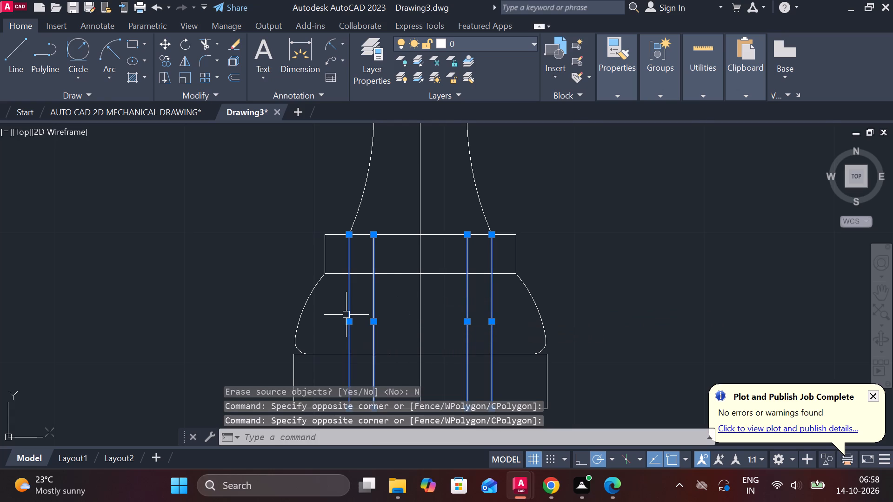
text(E)
key(space)
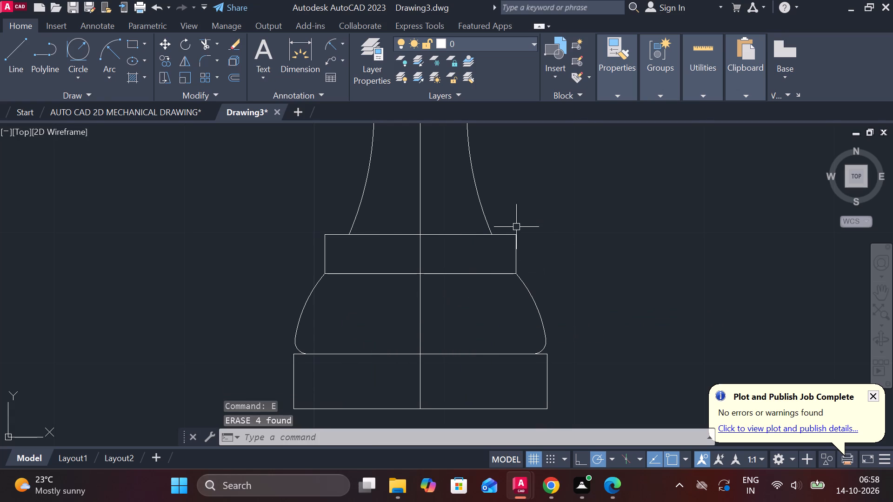
Trim both ends of the neck's upper horizontal line where they overhang the two neck edges.
scroll(516, 228, down, 1)
middle_drag(518, 231, 408, 343)
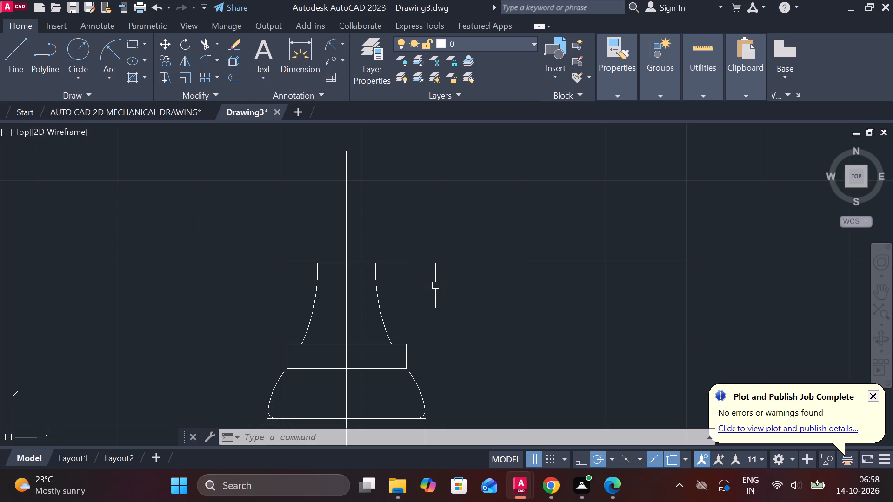
text(TR)
key(space)
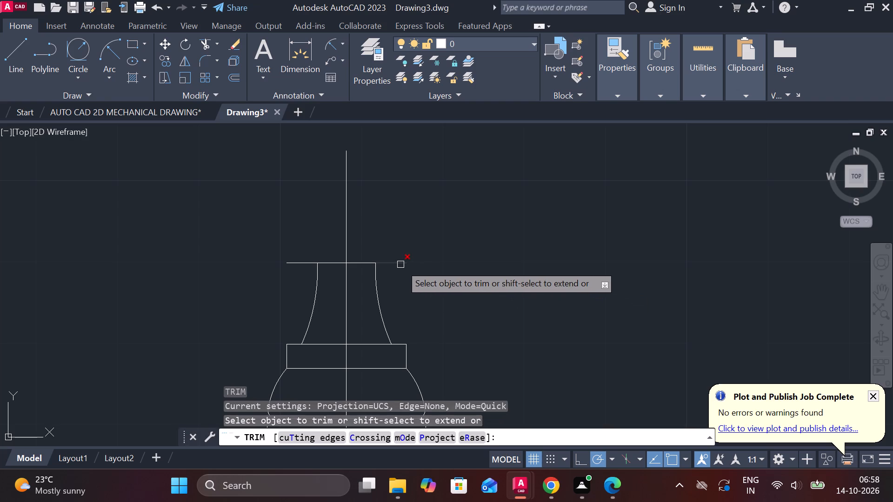
click(400, 264)
click(299, 265)
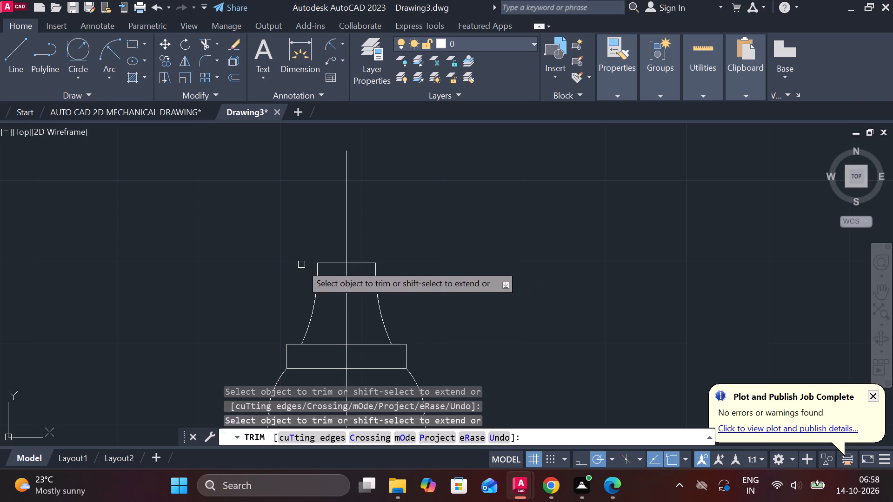
key(Escape)
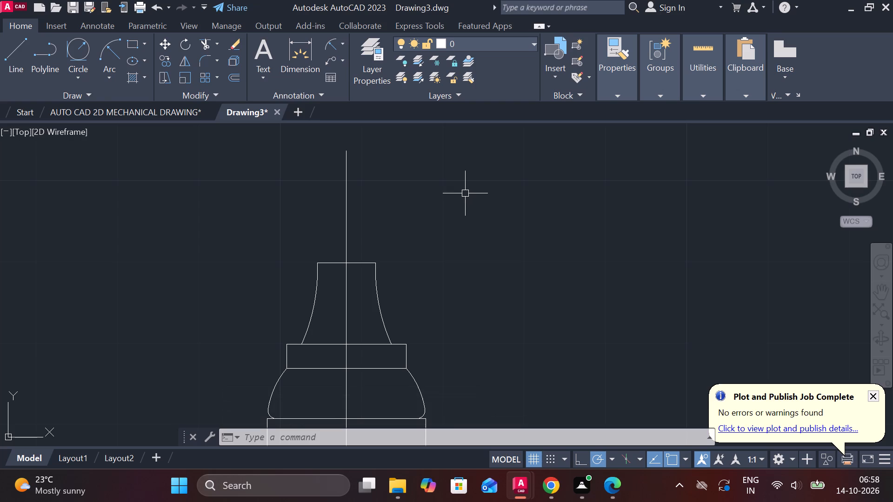
Offset the neck's top horizontal line upward by 5.
click(368, 260)
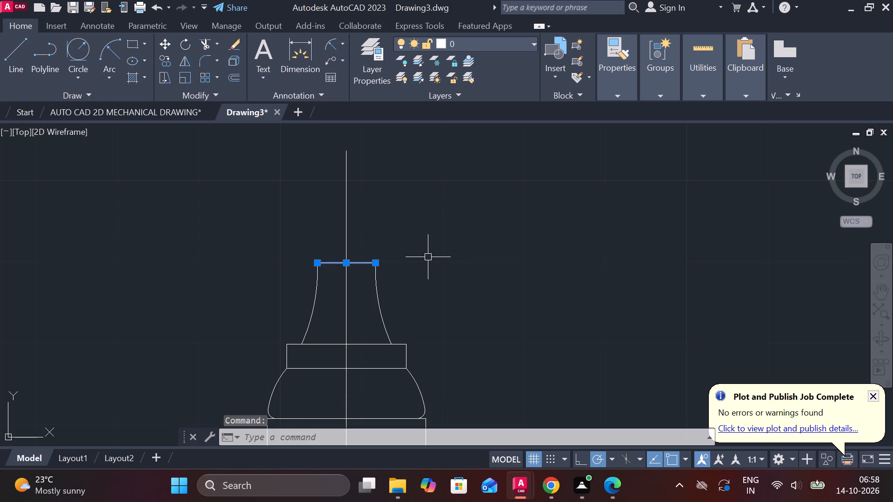
key(o)
key(Return)
key(Return)
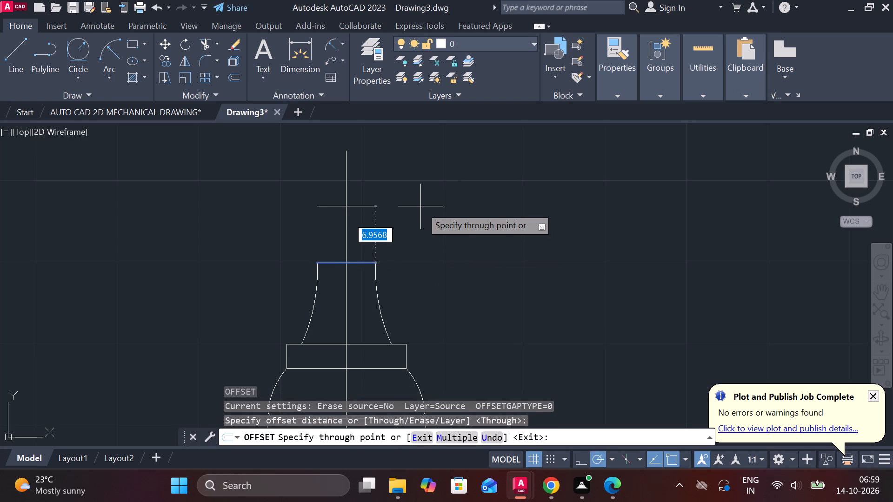
key(5)
key(Return)
scroll(376, 227, up, 1)
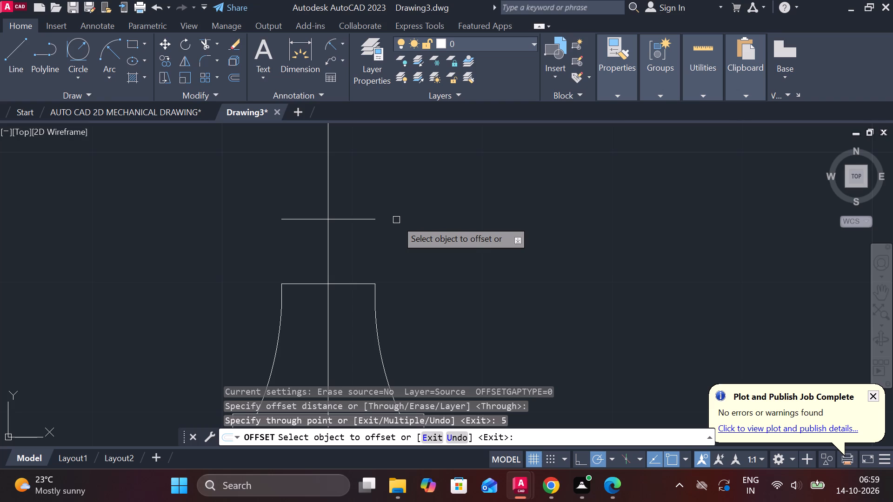
key(Escape)
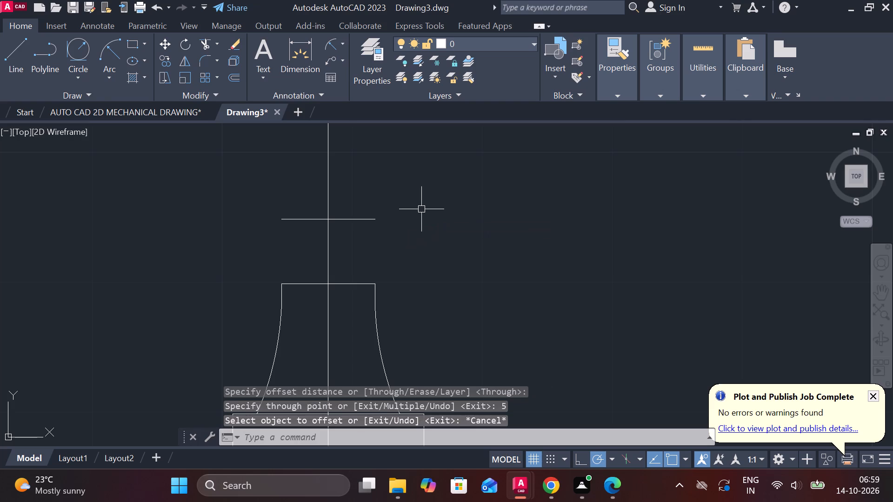
Draw a closed 16.7 by 2.5 rectangle from lines in the empty space right of the rook's neck.
key(l)
key(Return)
click(526, 243)
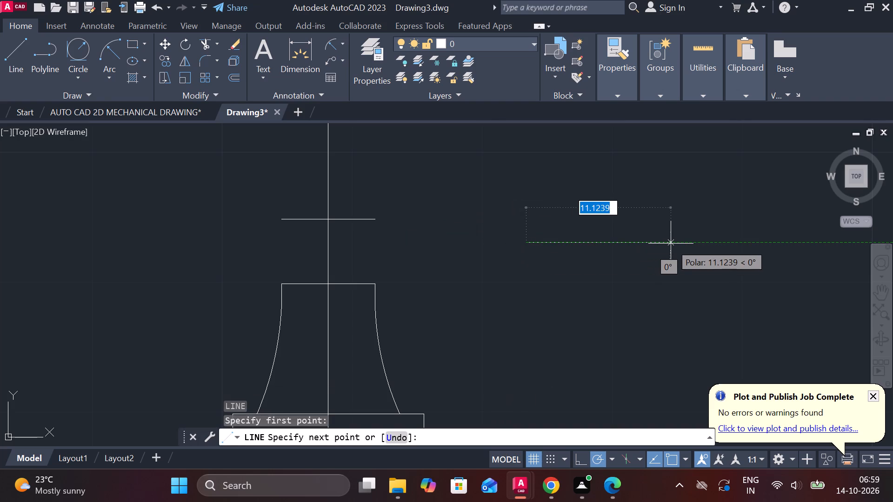
text(16.)
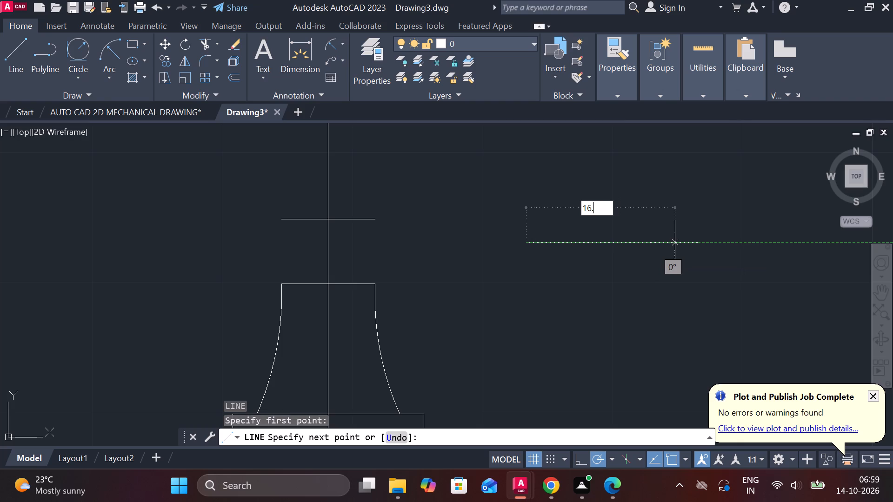
key(7)
key(Return)
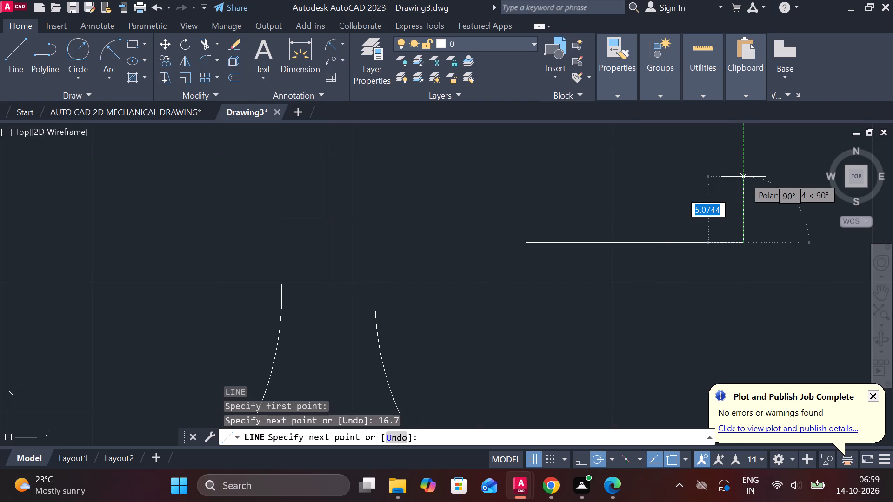
key(2)
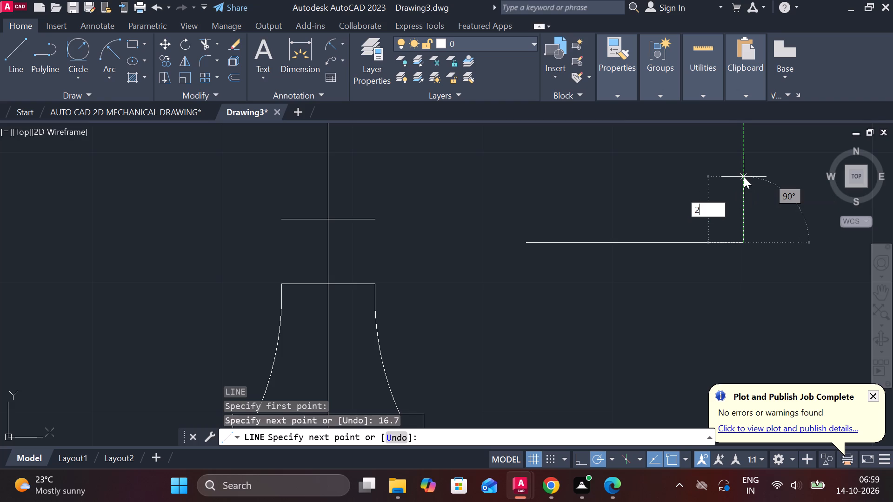
key(period)
key(5)
key(space)
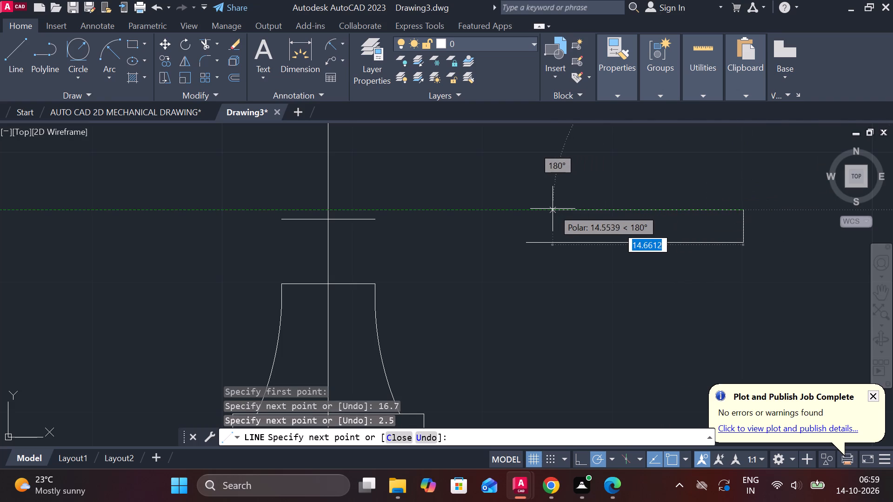
key(1)
text(6.7)
key(Return)
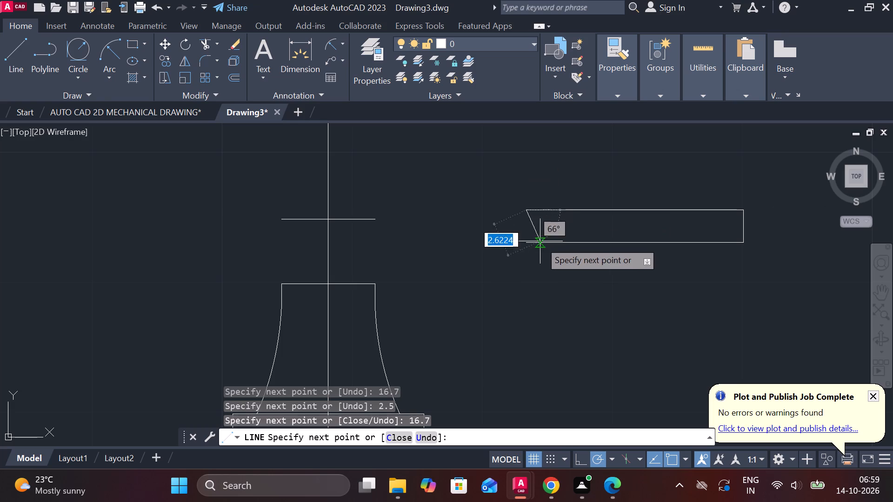
text(C)
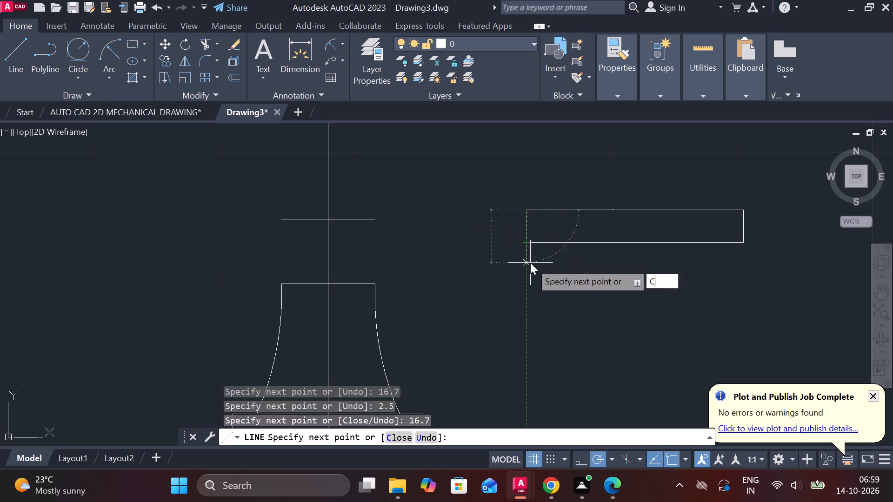
key(space)
Draw a two-point circle of diameter 2.5 inside the rectangle, starting from its left edge's midpoint.
text(C)
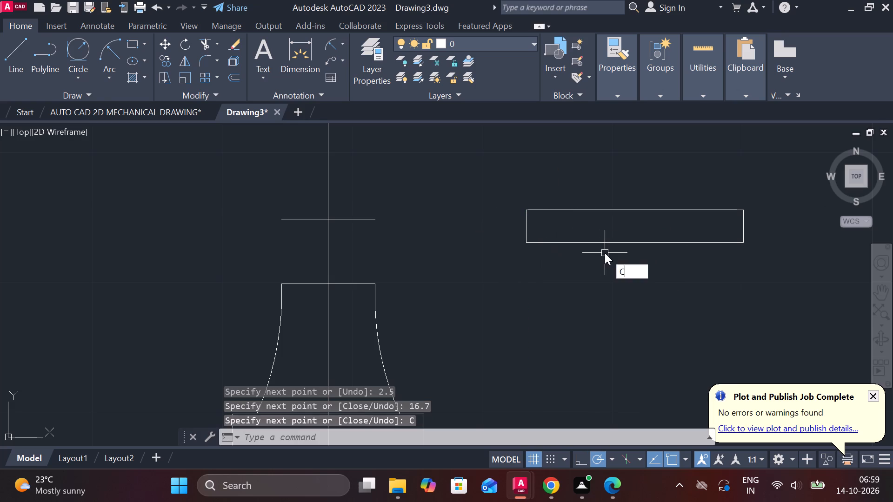
key(space)
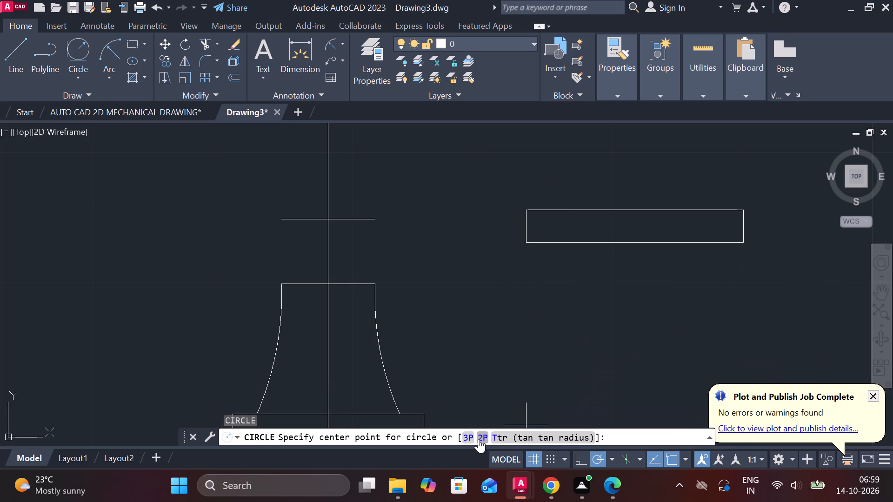
click(479, 439)
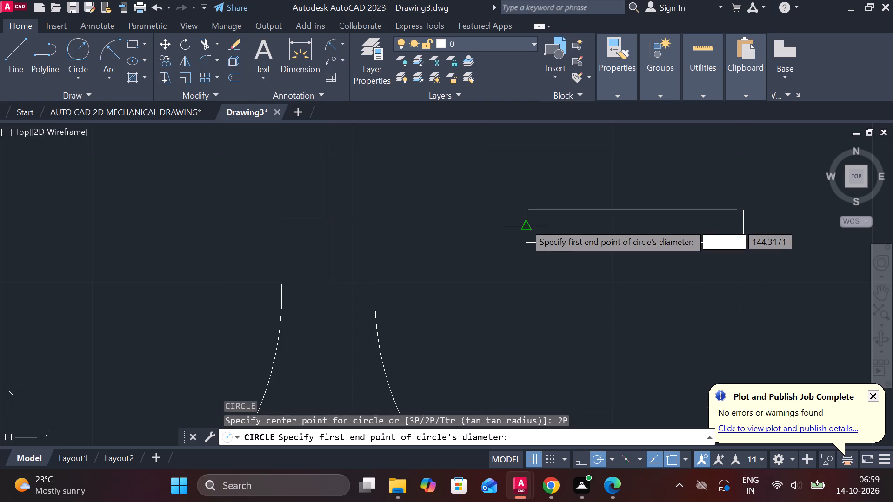
click(525, 223)
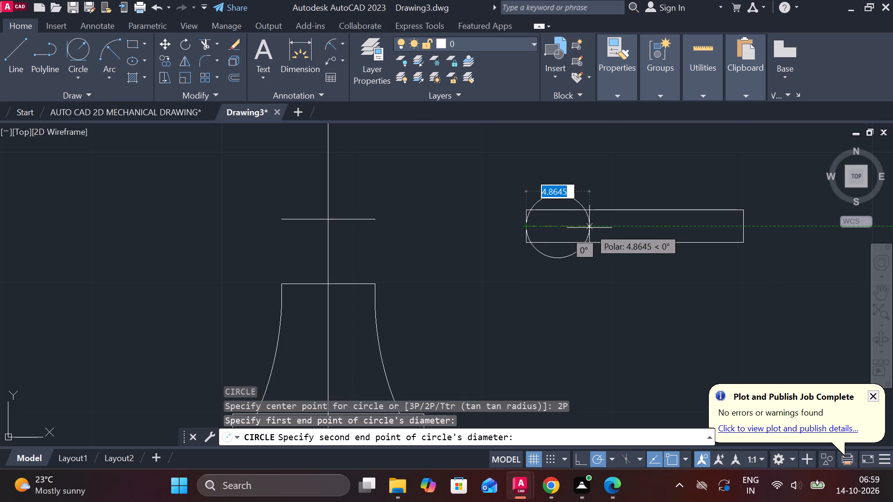
key(2)
text(.5)
key(space)
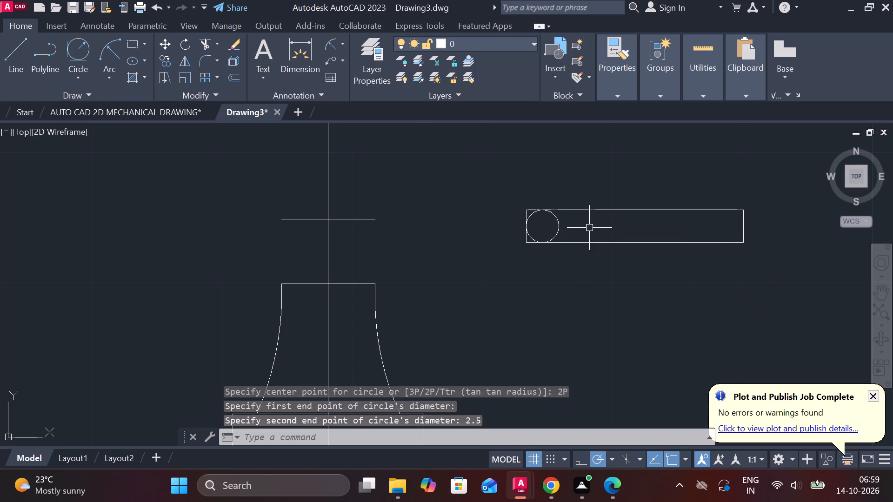
Draw a two-point circle of diameter 2.5 inside the rectangle, starting from its right edge's midpoint.
middle_drag(586, 227, 296, 294)
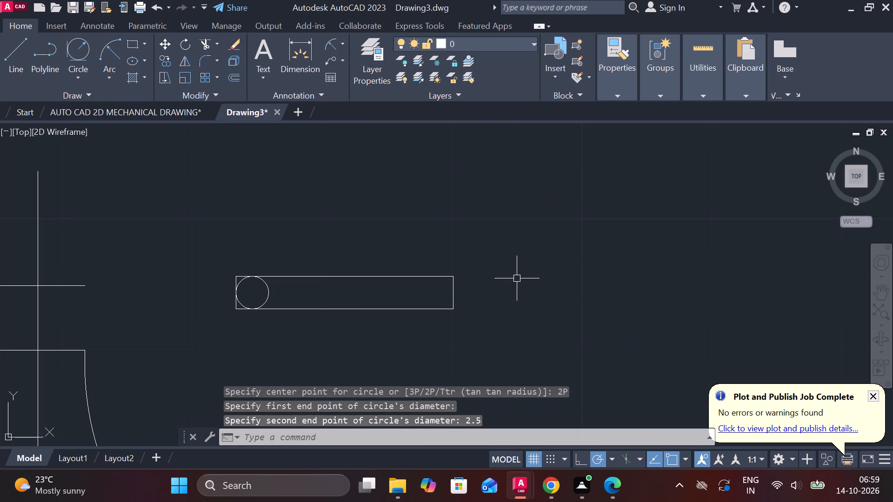
text(C)
key(space)
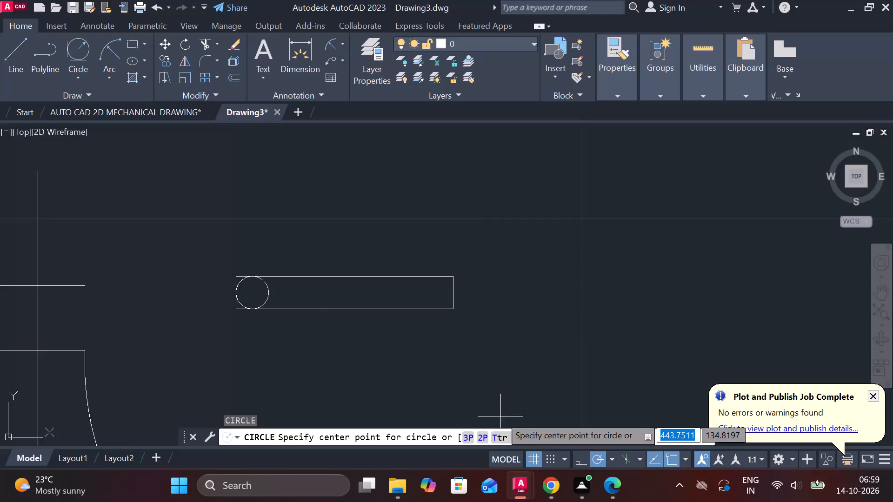
click(479, 437)
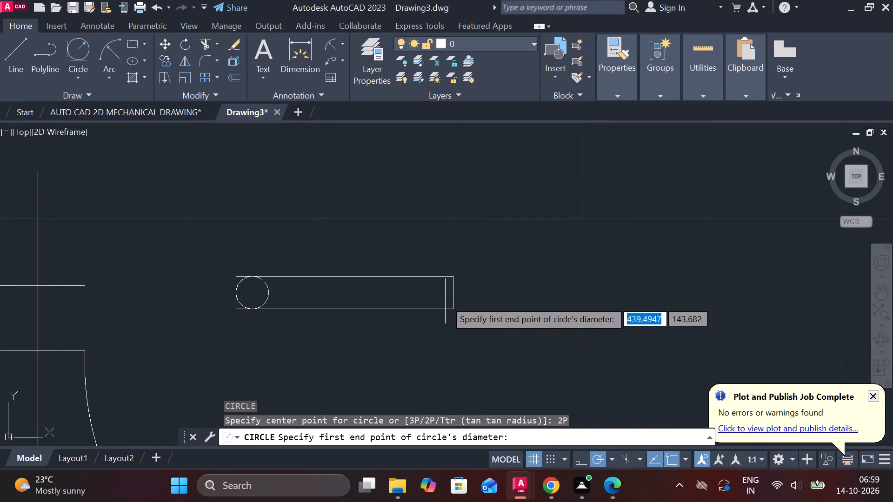
click(454, 296)
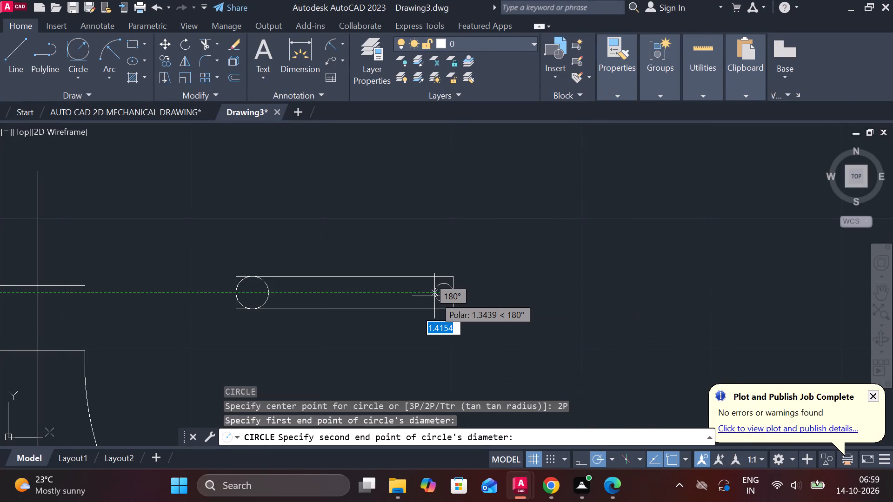
text(2.5)
key(space)
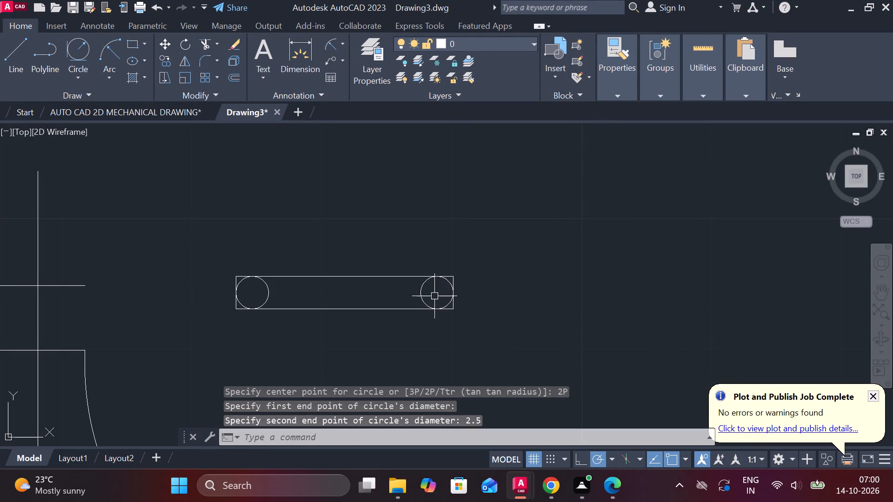
middle_drag(480, 292, 510, 293)
key(Escape)
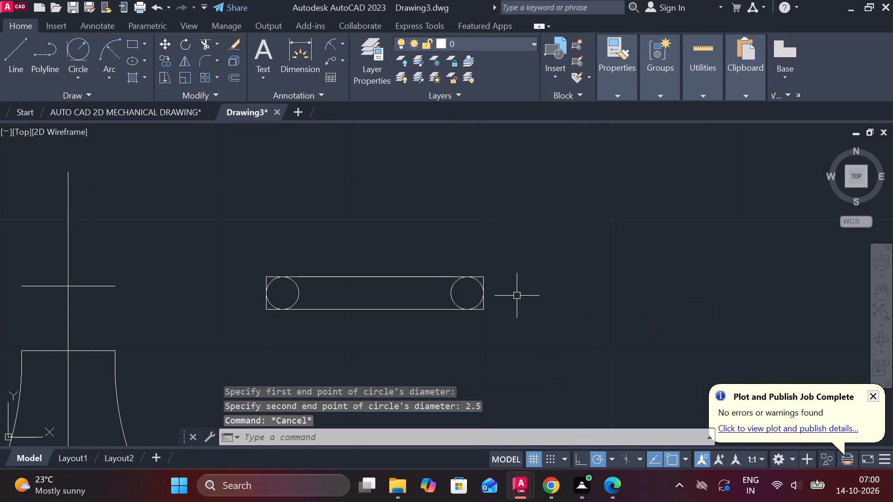
Trim the inner halves of both circles, leaving a semicircular arc at each end of the rectangle.
text(TR)
key(space)
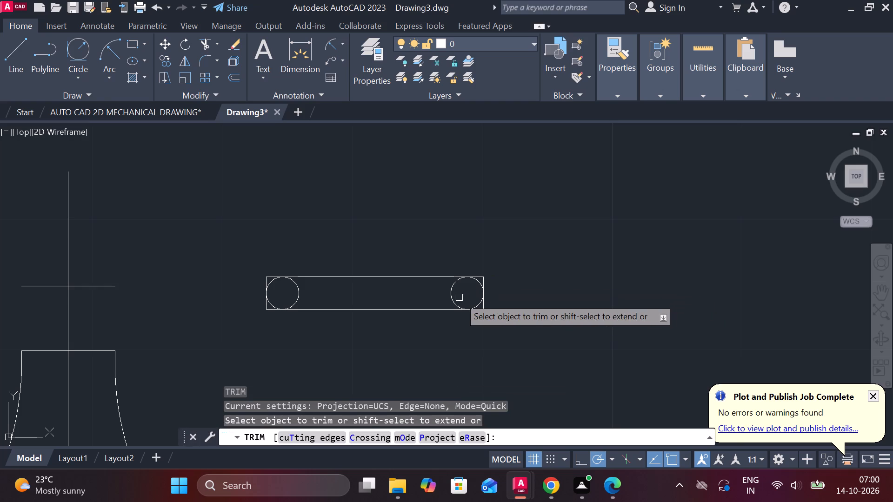
click(459, 297)
click(445, 297)
click(301, 296)
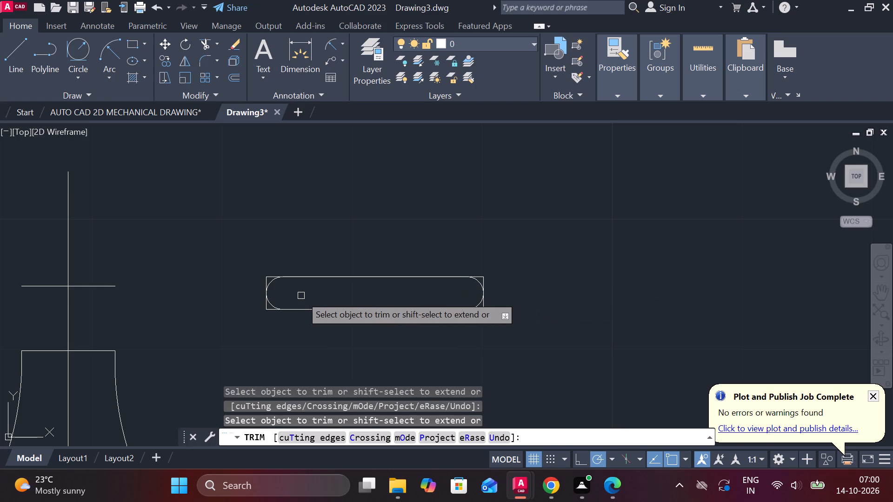
Trim the four square corners outside the semicircular arcs, leaving a closed round-ended band.
scroll(286, 290, up, 2)
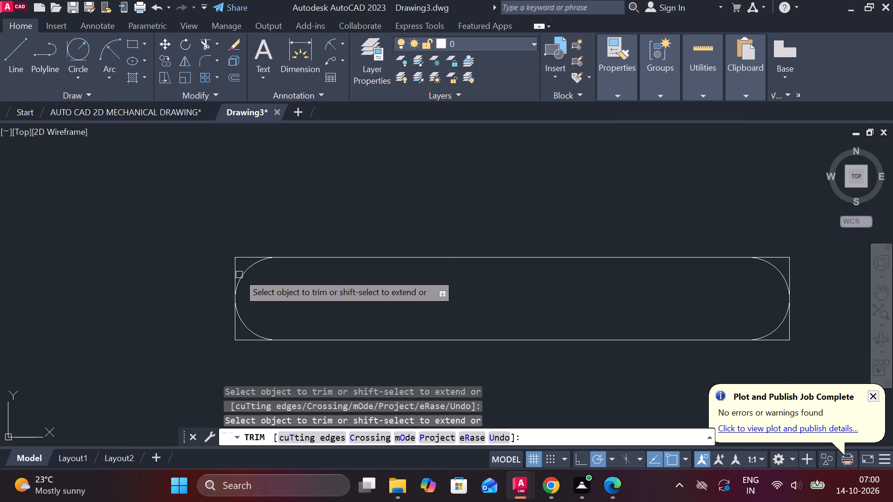
click(237, 257)
click(253, 255)
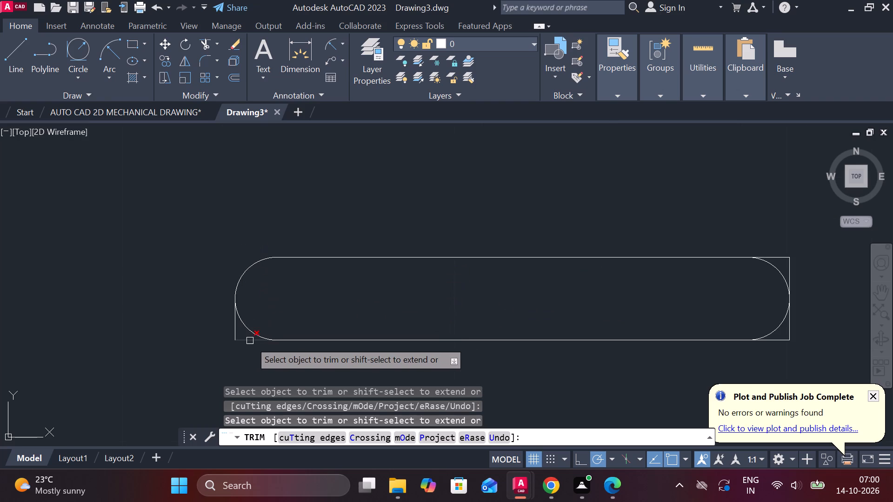
click(250, 341)
click(234, 336)
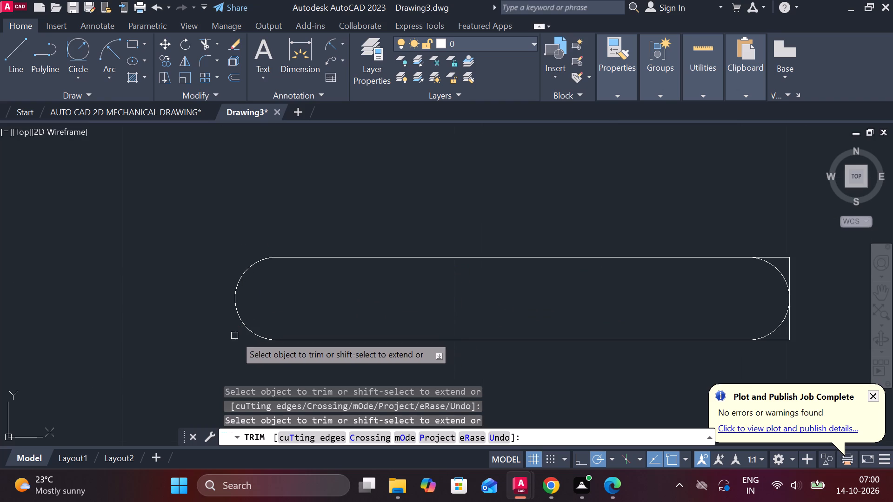
scroll(340, 289, down, 1)
middle_drag(366, 294, 186, 314)
scroll(250, 304, up, 1)
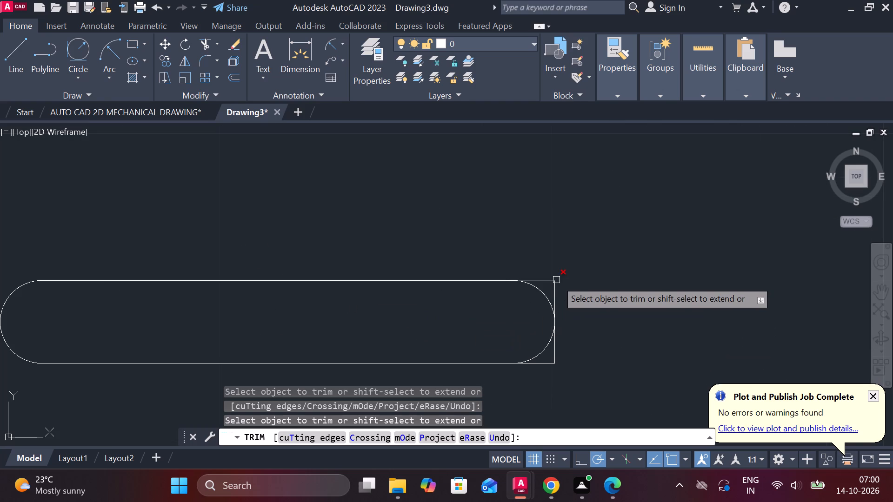
click(556, 280)
click(551, 285)
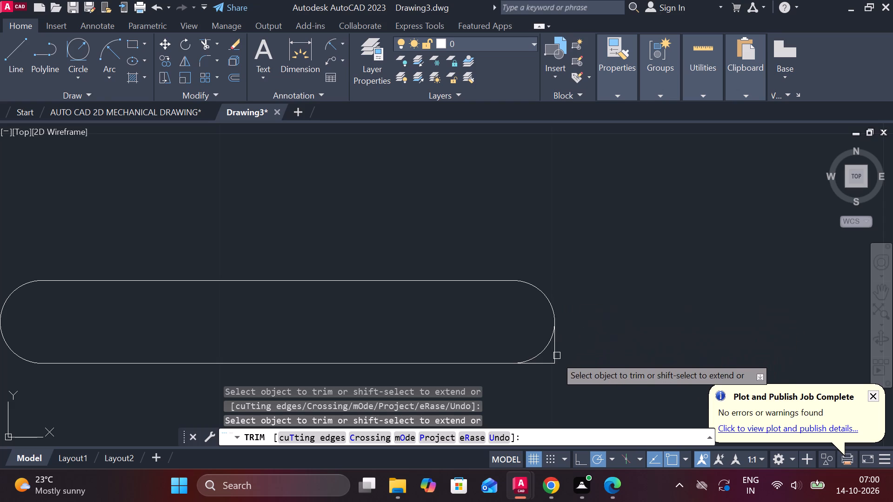
click(554, 359)
click(540, 364)
scroll(584, 353, down, 3)
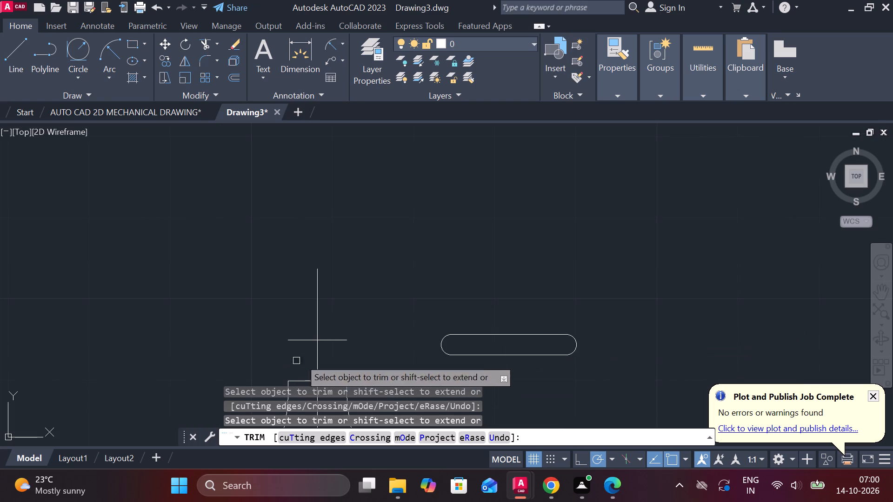
middle_drag(347, 322, 394, 292)
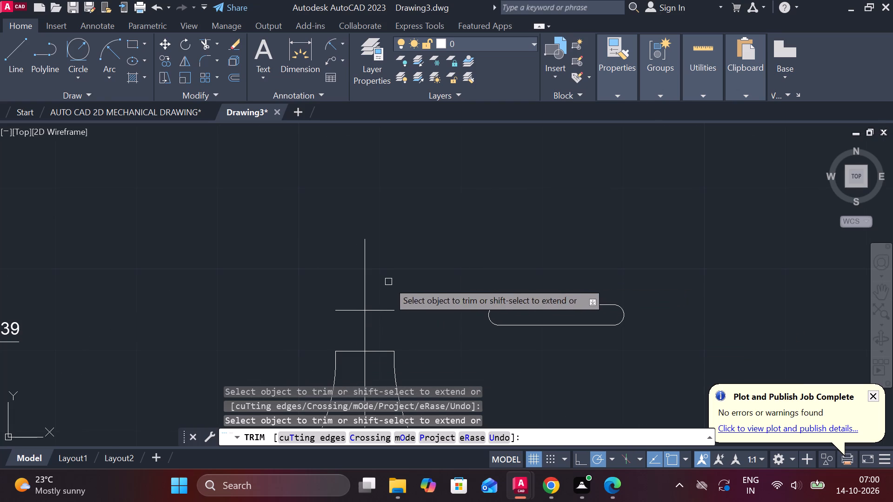
key(Escape)
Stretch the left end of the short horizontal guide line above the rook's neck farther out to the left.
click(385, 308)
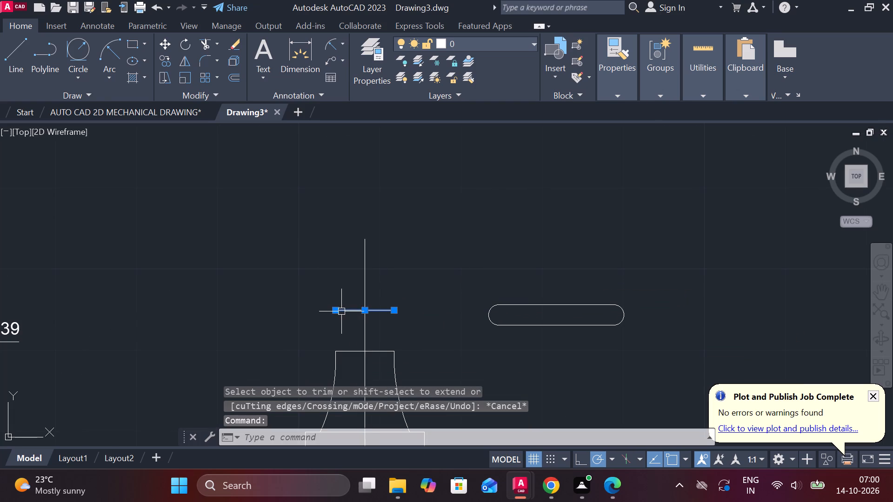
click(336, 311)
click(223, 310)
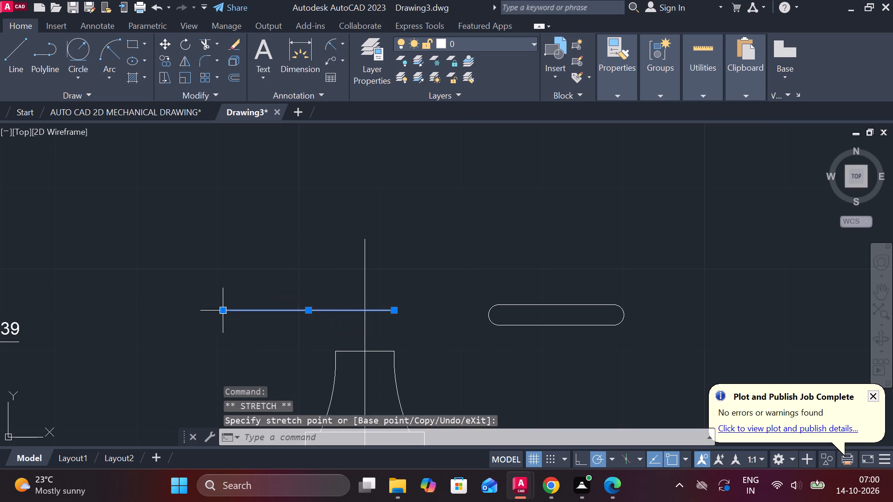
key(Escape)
Move the rounded band by its bottom edge's midpoint onto the intersection of the horizontal guide line and the rook's centerline.
click(461, 289)
click(666, 333)
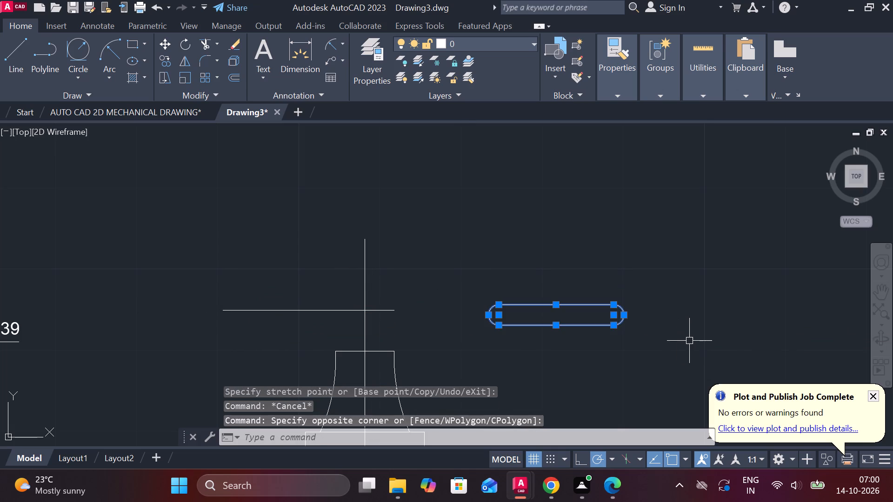
key(m)
key(Return)
click(556, 322)
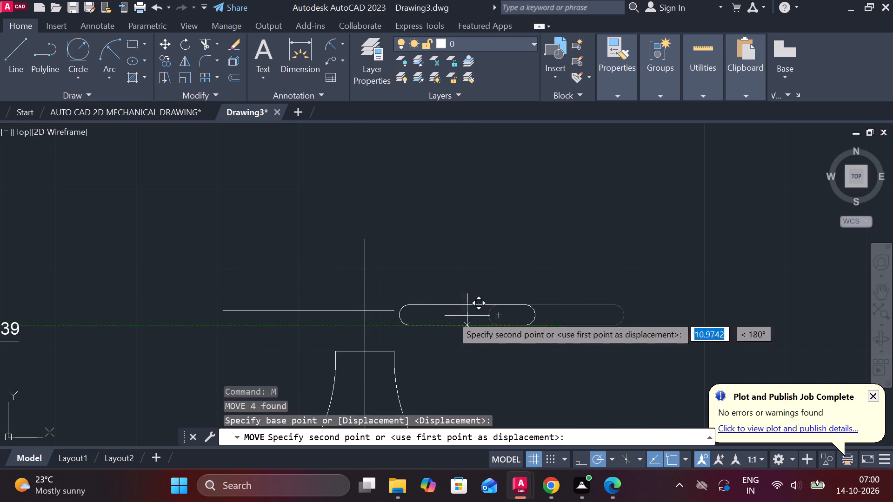
click(363, 310)
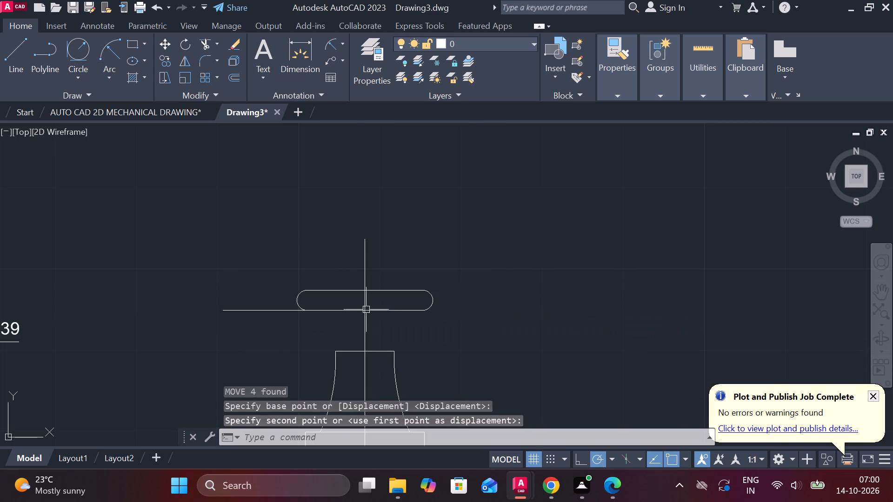
key(Escape)
Erase the horizontal guide line under the rounded band.
click(279, 310)
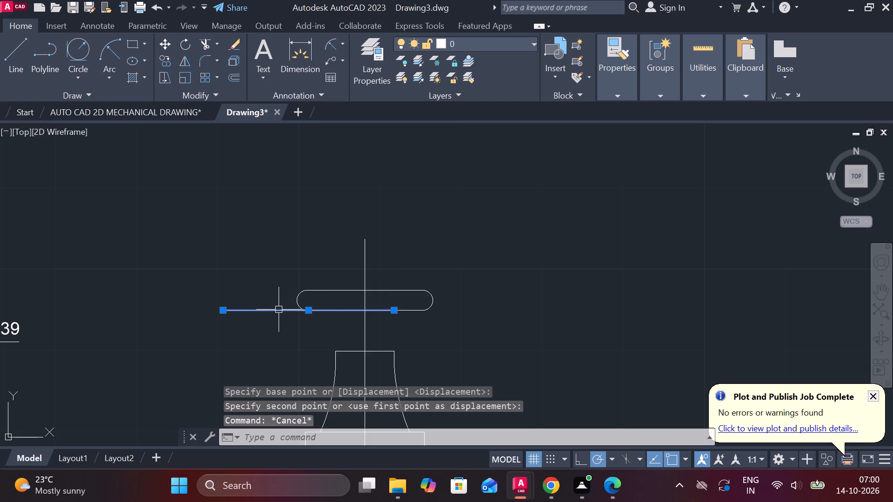
text(E)
key(space)
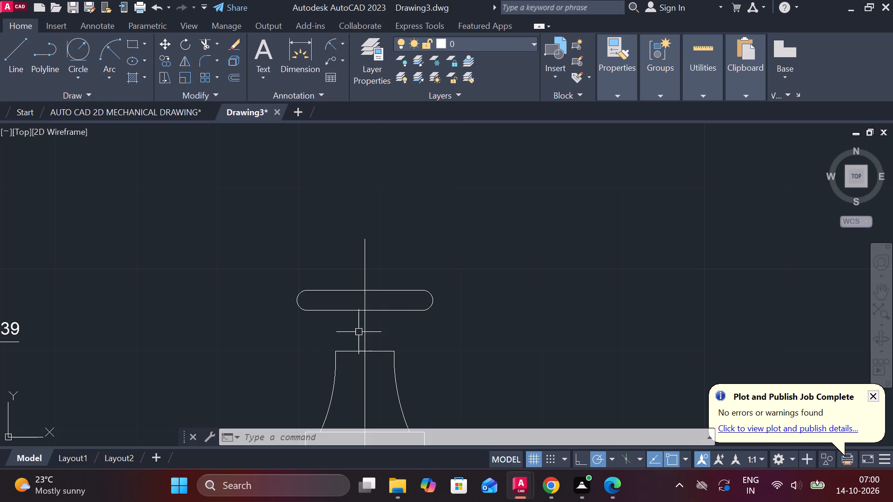
Offset the rook's vertical centerline by 5.2 to both sides.
click(365, 319)
key(o)
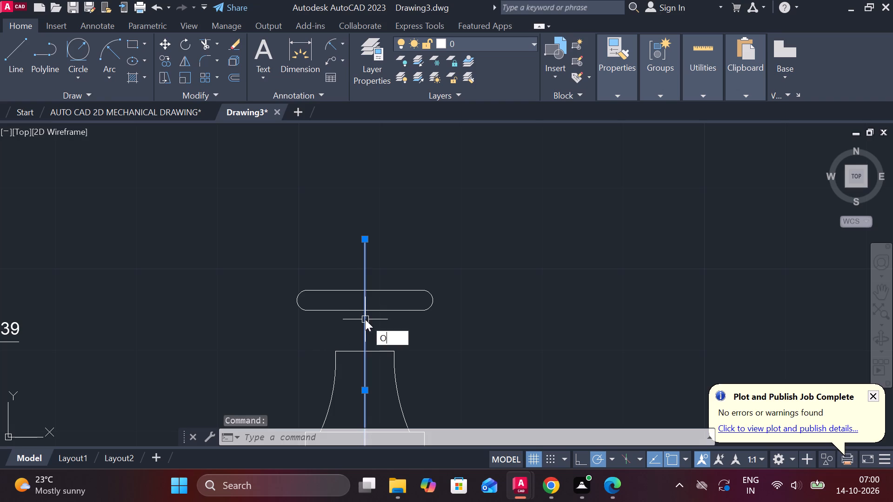
key(Return)
key(Return)
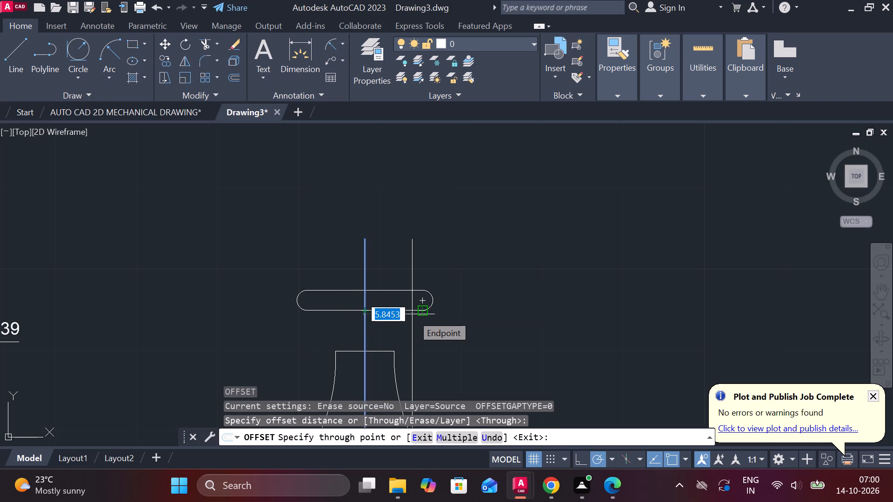
text(5.)
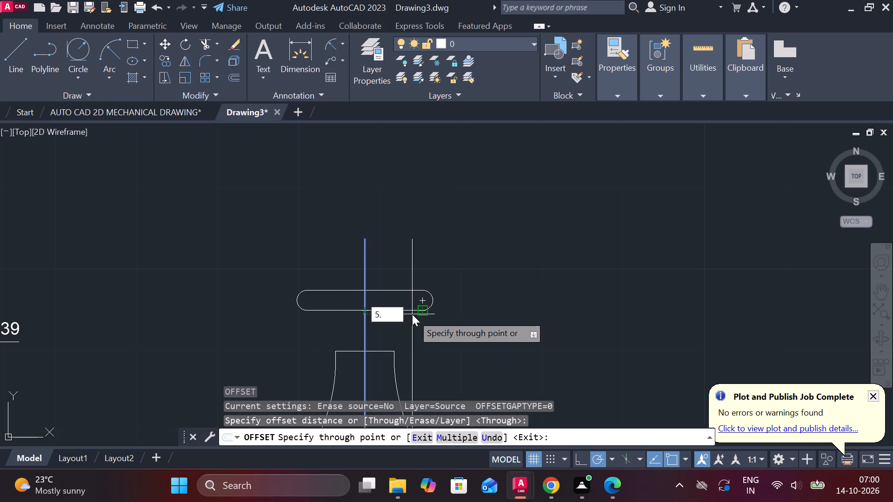
key(3)
key(BackSpace)
text(2)
key(space)
click(364, 318)
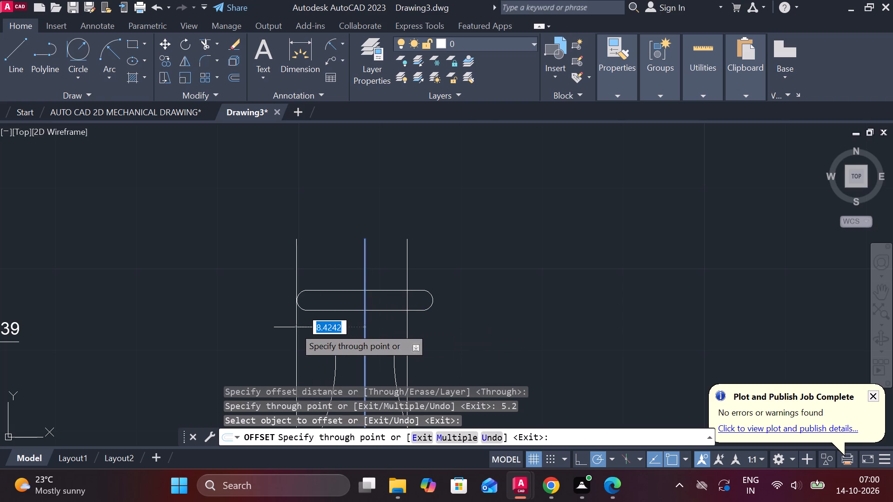
text(5.2)
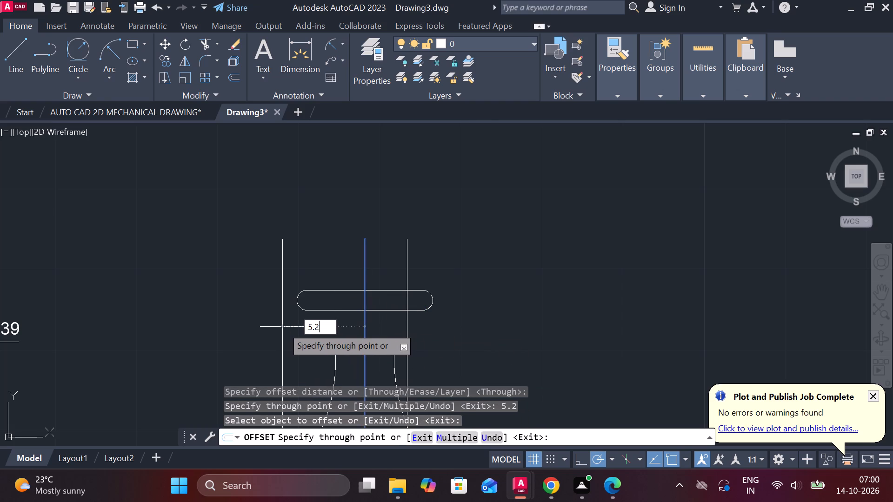
key(space)
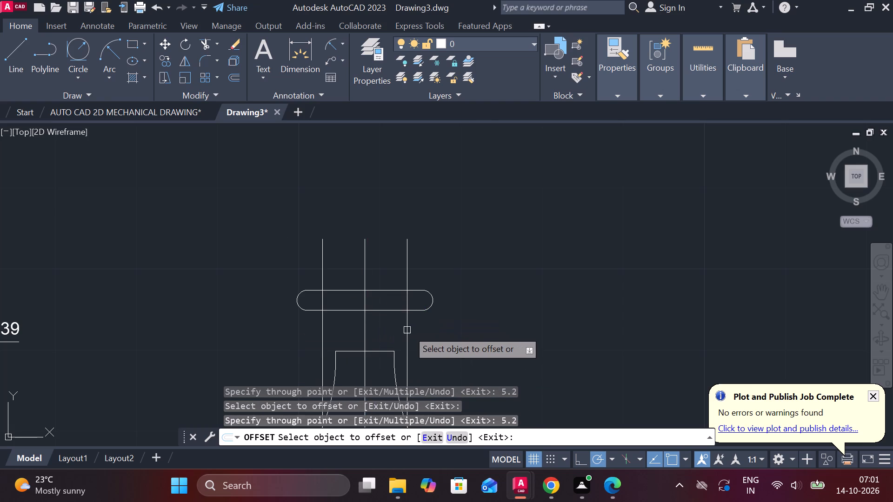
scroll(408, 330, up, 1)
middle_drag(415, 333, 419, 294)
key(Escape)
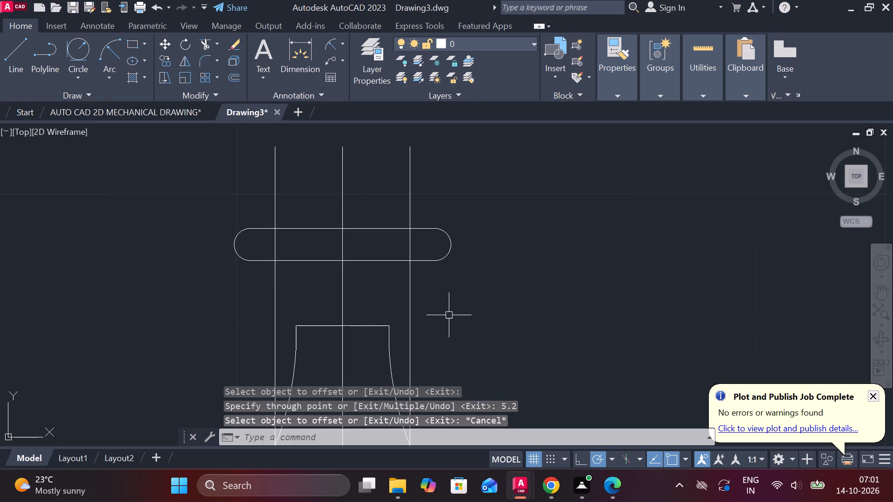
Extend the neck's top edge in both directions to the two offset vertical lines.
text(EX)
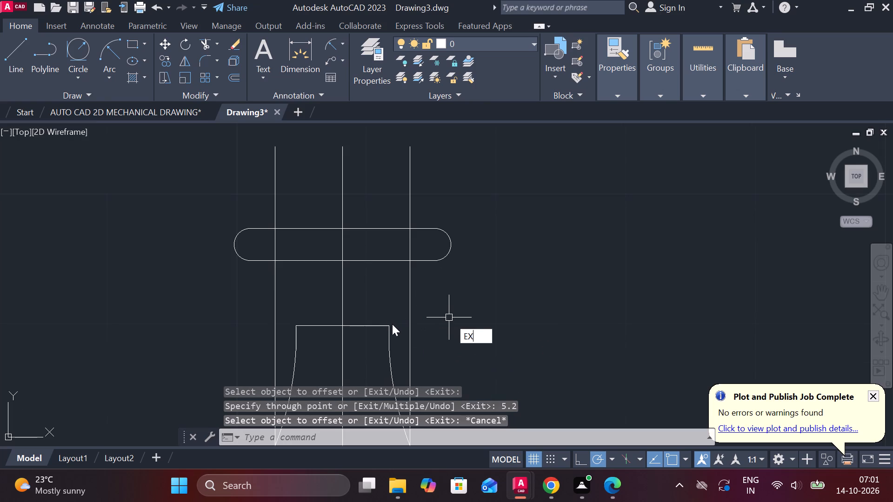
key(space)
click(372, 324)
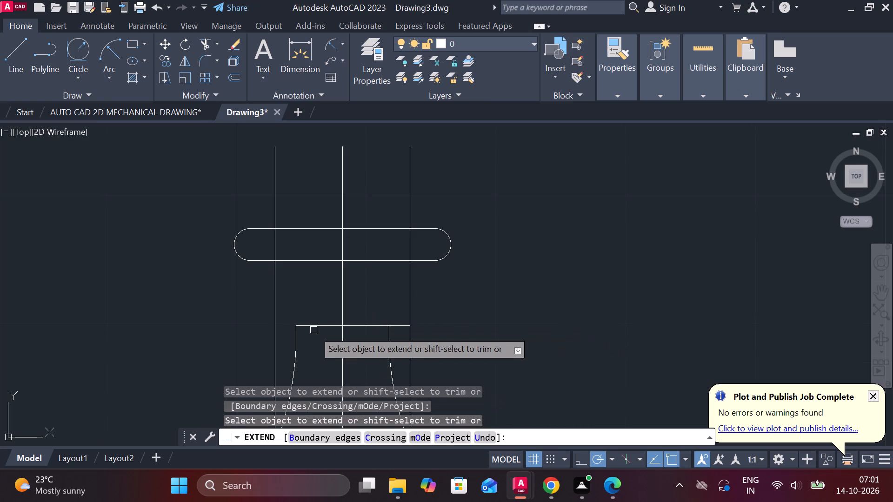
click(306, 328)
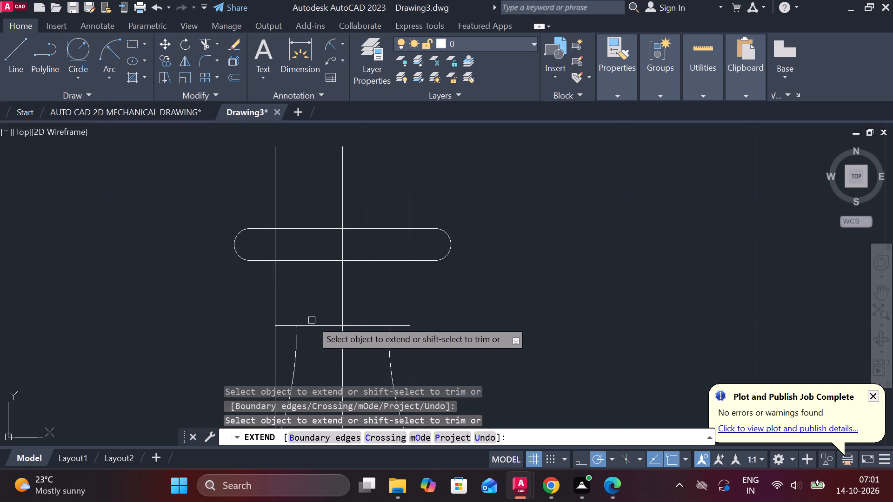
key(Escape)
Trim the offset verticals below the neck's top edge, above the band and inside it, leaving the block's sides beneath the band.
text(TR)
key(space)
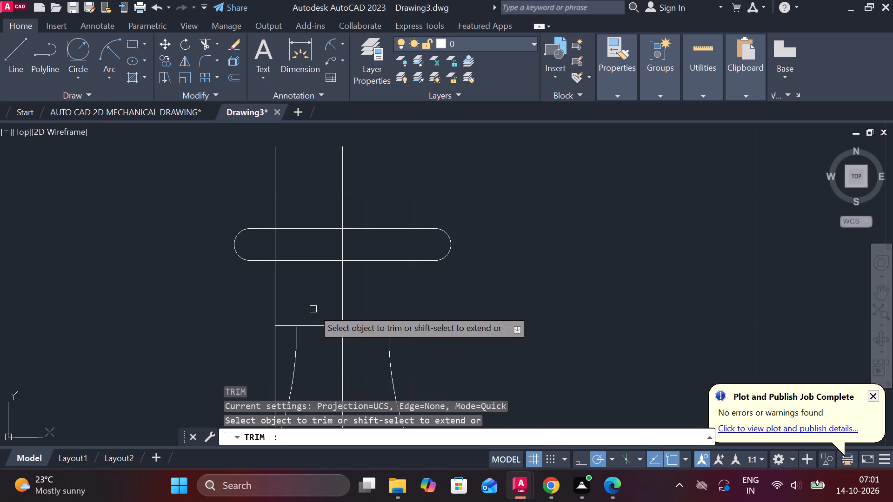
click(409, 345)
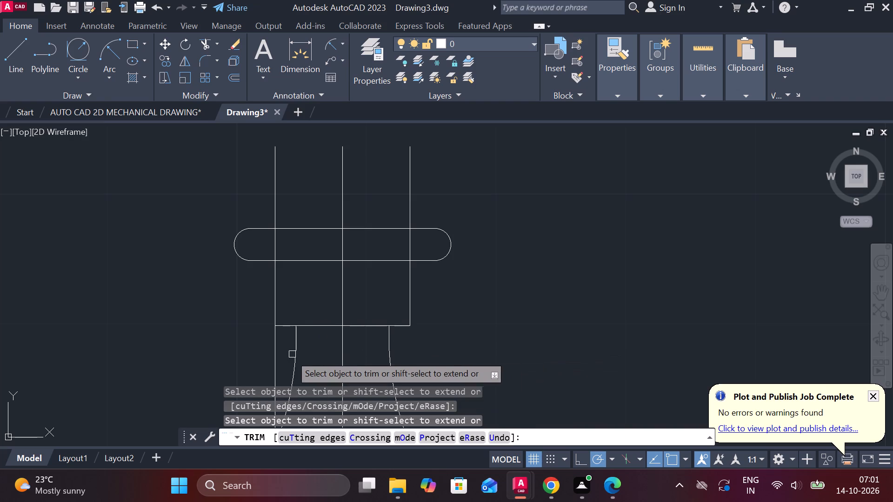
click(275, 355)
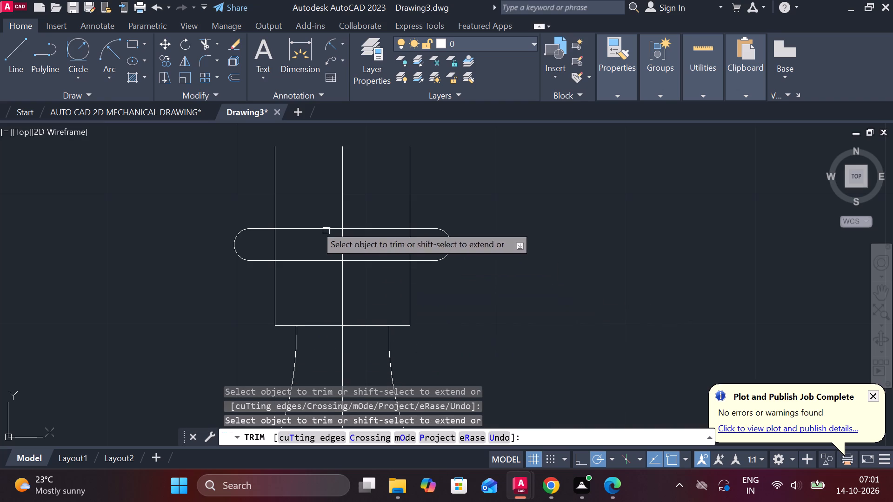
drag(235, 191, 254, 193)
drag(256, 193, 293, 193)
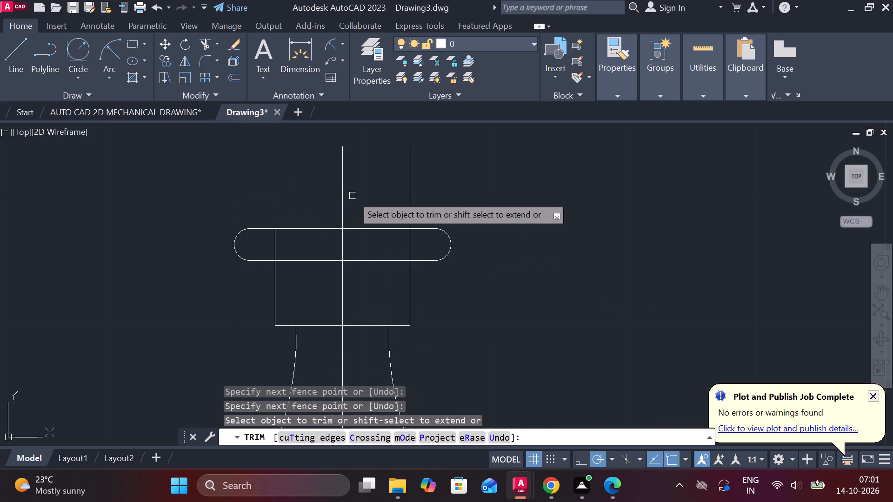
drag(355, 196, 486, 198)
drag(423, 248, 402, 245)
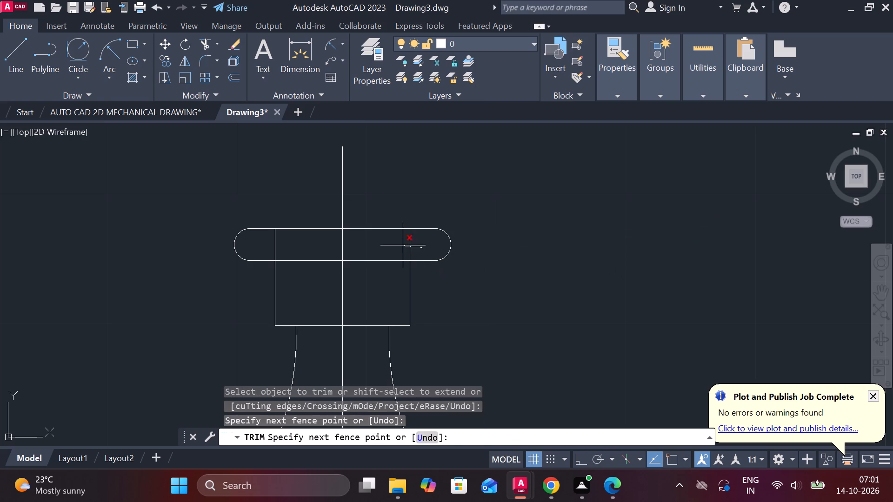
drag(402, 245, 398, 244)
drag(294, 244, 260, 244)
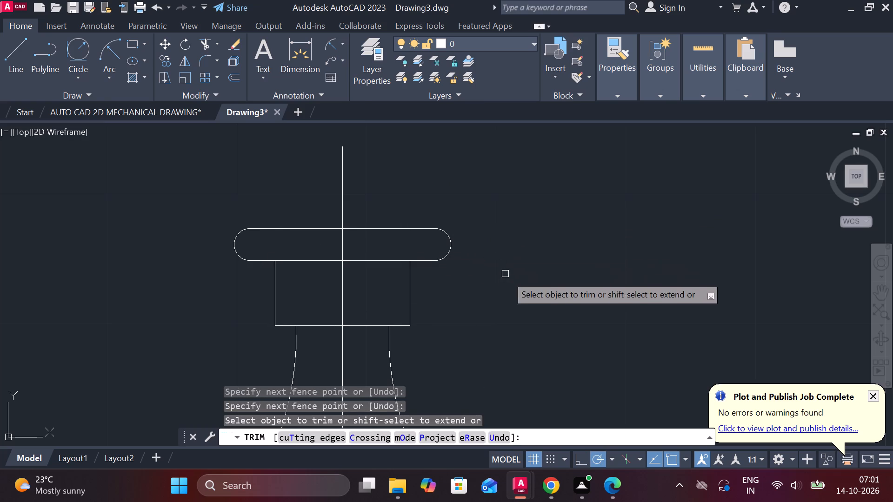
middle_drag(513, 287, 515, 271)
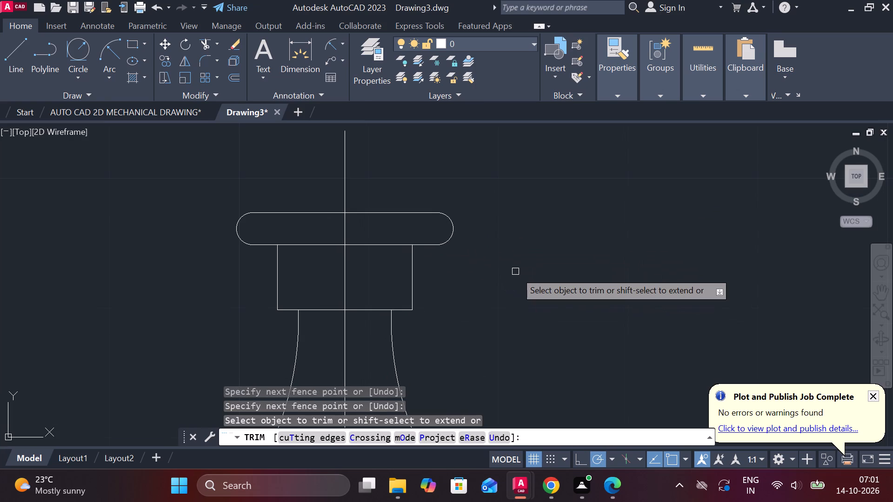
key(Escape)
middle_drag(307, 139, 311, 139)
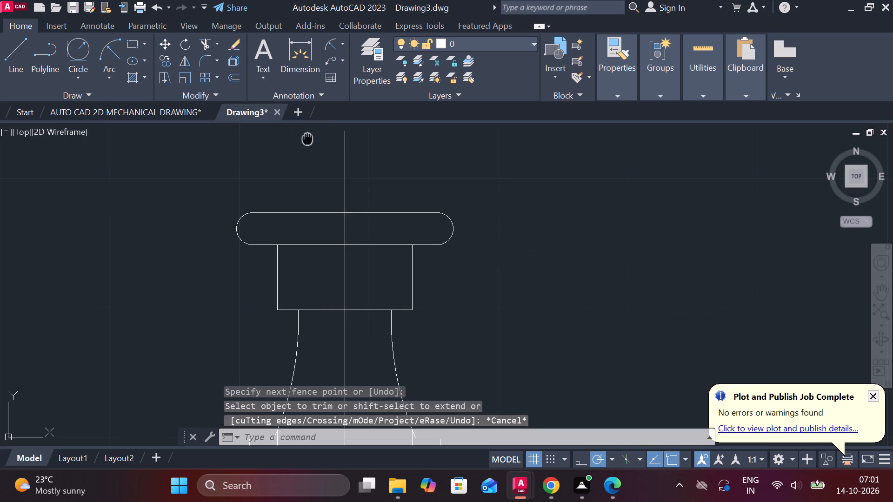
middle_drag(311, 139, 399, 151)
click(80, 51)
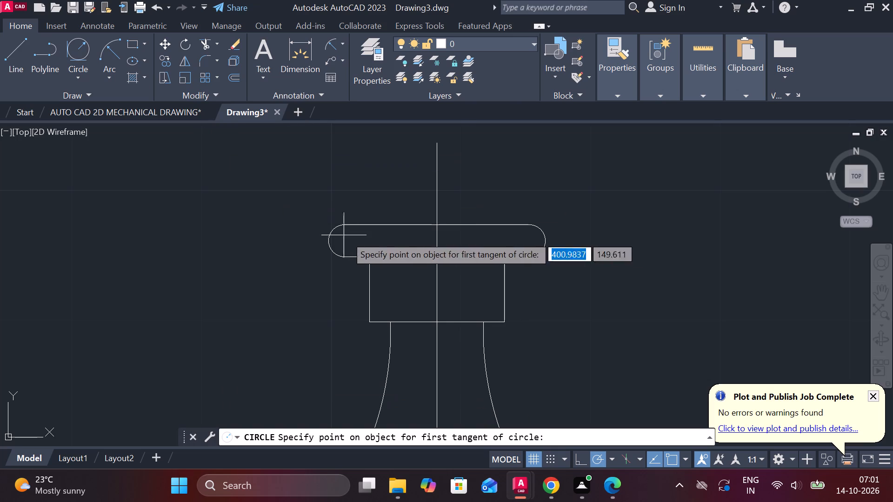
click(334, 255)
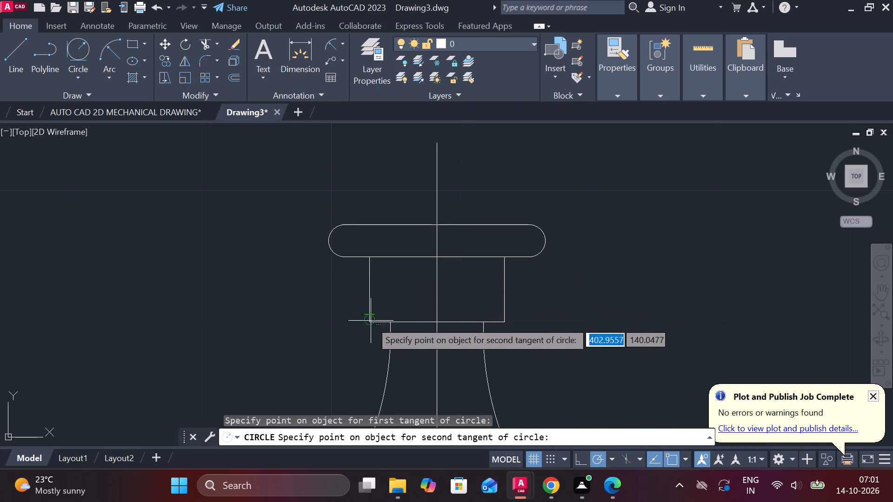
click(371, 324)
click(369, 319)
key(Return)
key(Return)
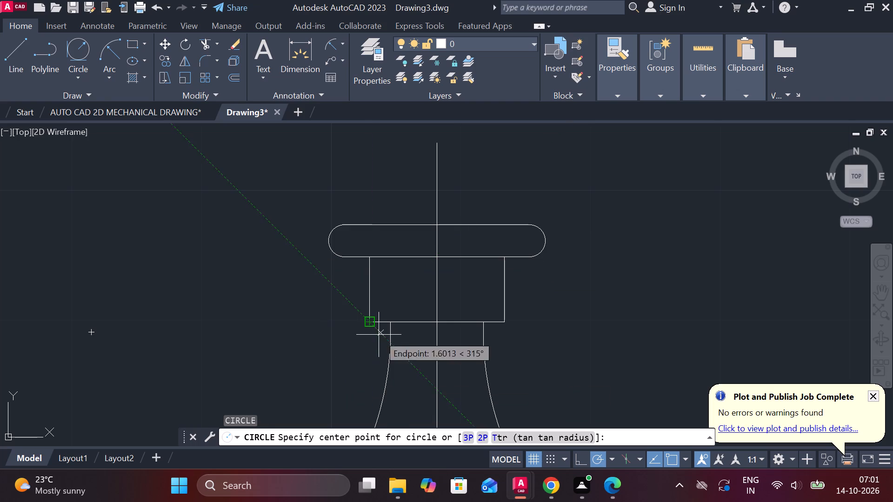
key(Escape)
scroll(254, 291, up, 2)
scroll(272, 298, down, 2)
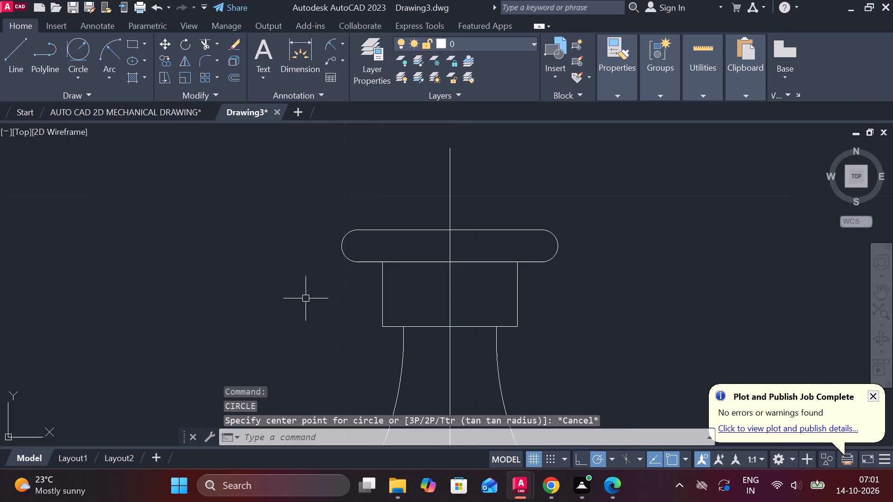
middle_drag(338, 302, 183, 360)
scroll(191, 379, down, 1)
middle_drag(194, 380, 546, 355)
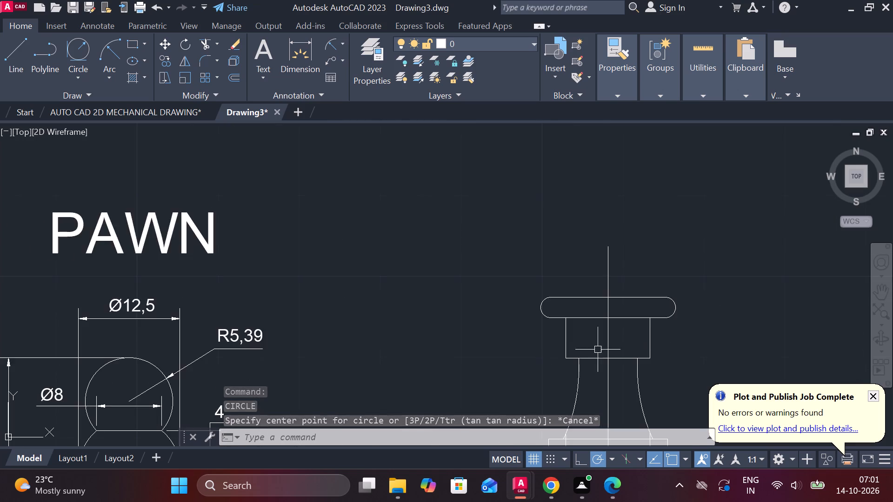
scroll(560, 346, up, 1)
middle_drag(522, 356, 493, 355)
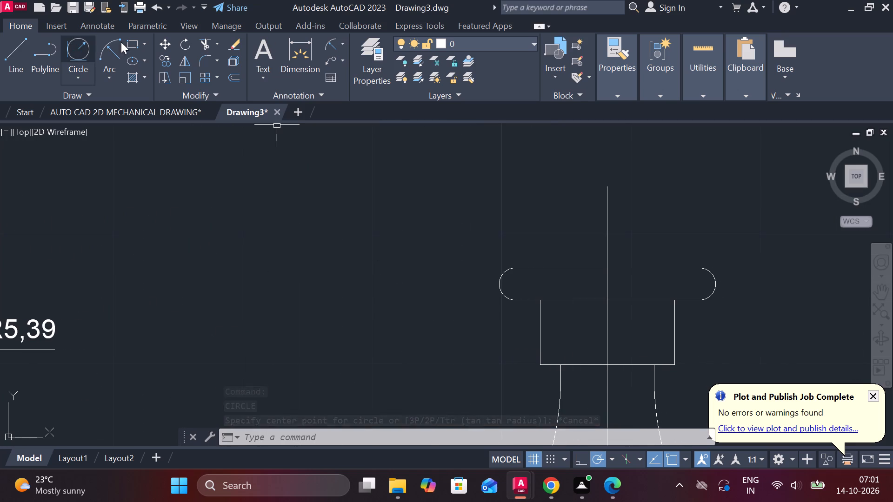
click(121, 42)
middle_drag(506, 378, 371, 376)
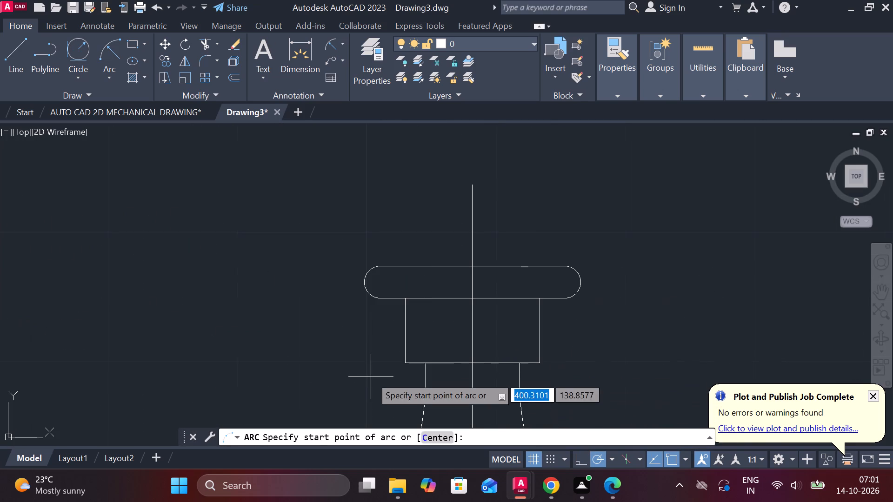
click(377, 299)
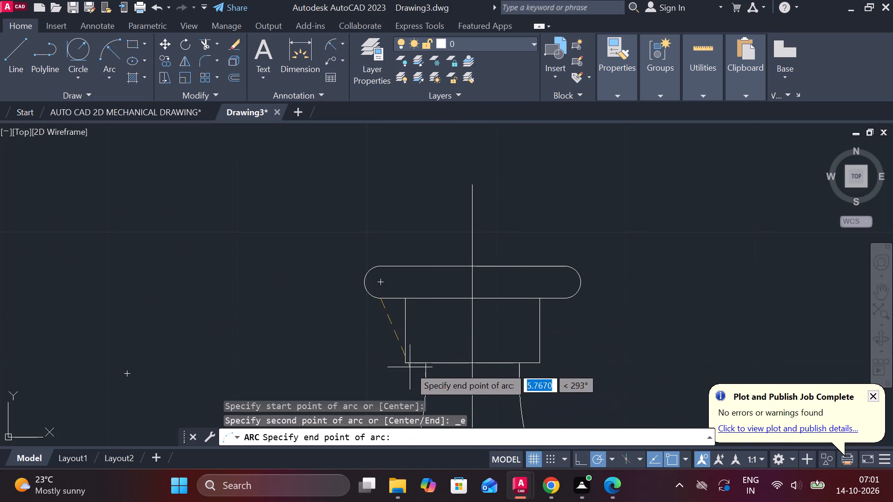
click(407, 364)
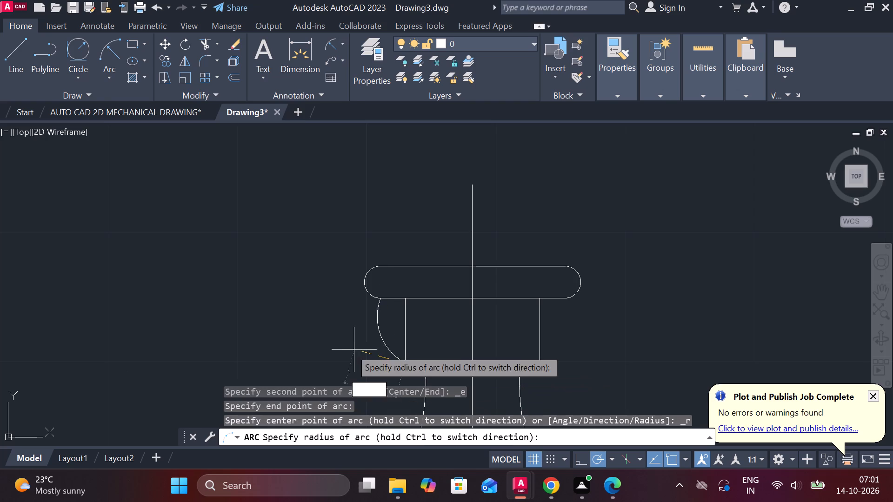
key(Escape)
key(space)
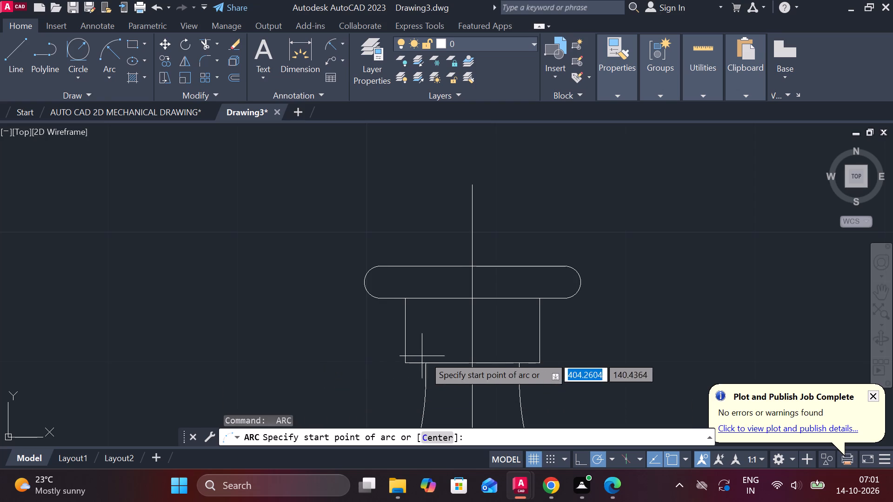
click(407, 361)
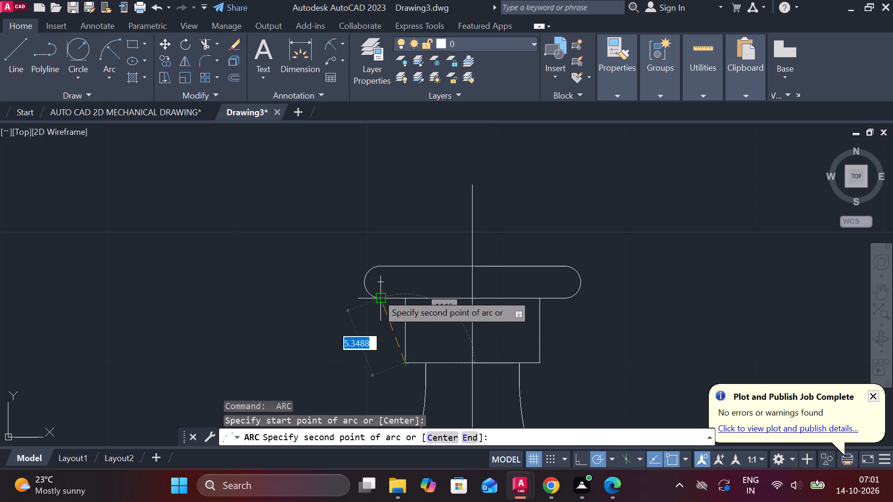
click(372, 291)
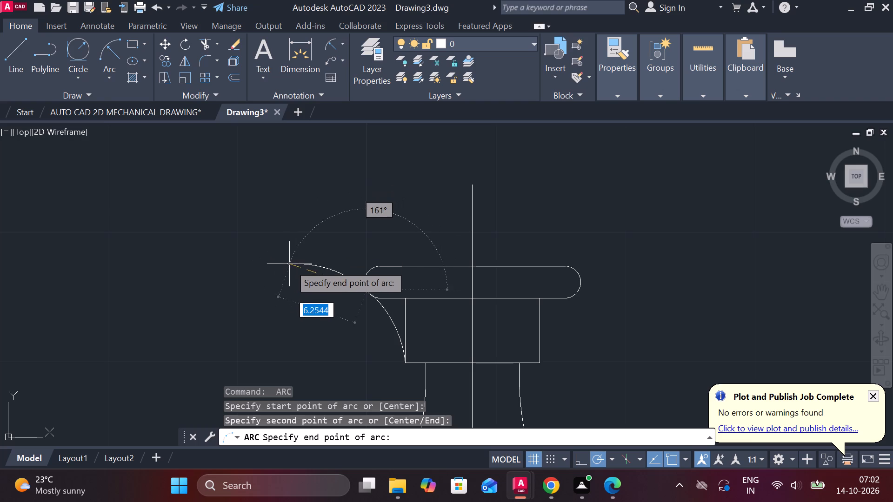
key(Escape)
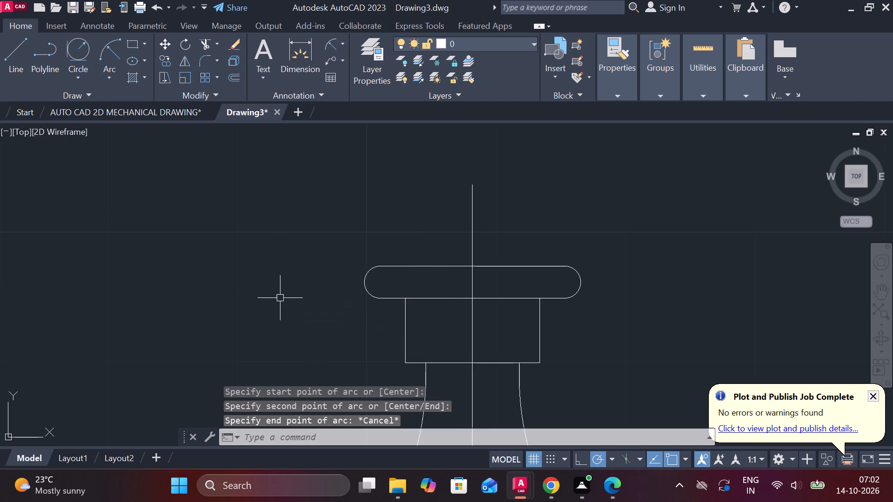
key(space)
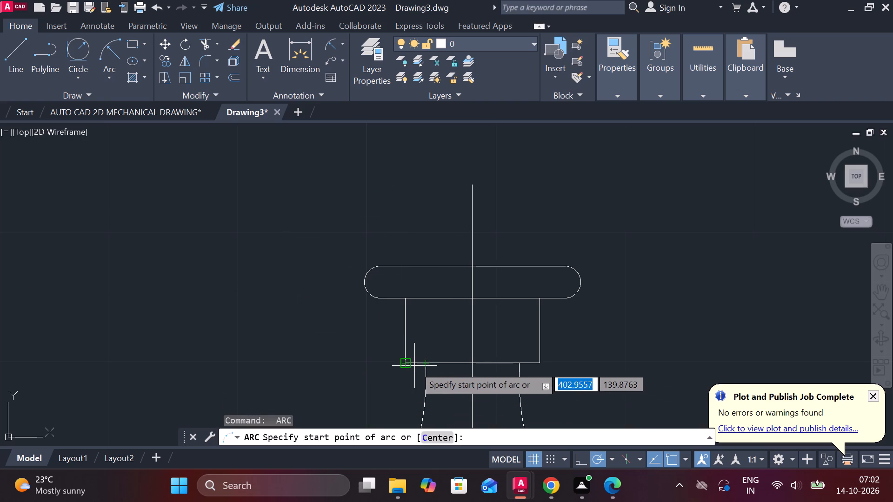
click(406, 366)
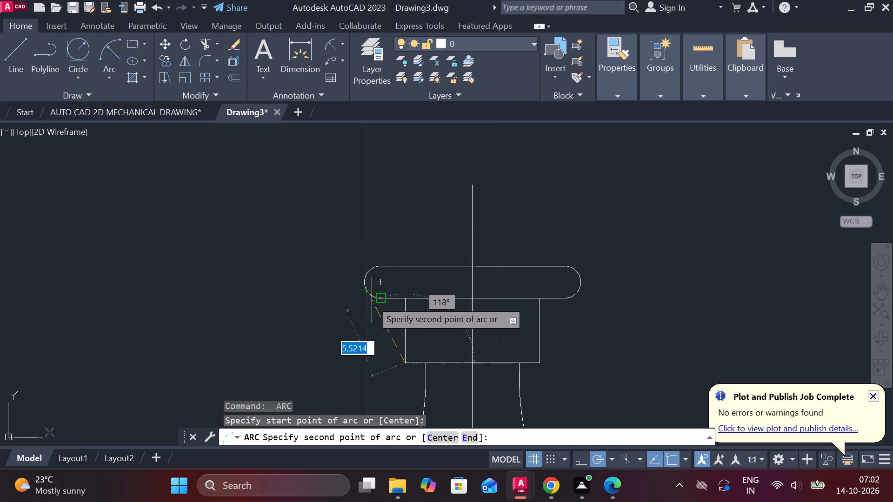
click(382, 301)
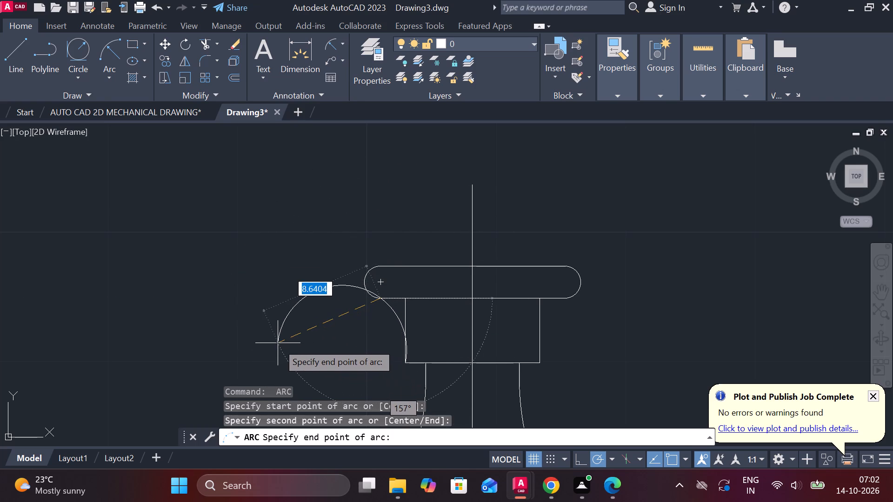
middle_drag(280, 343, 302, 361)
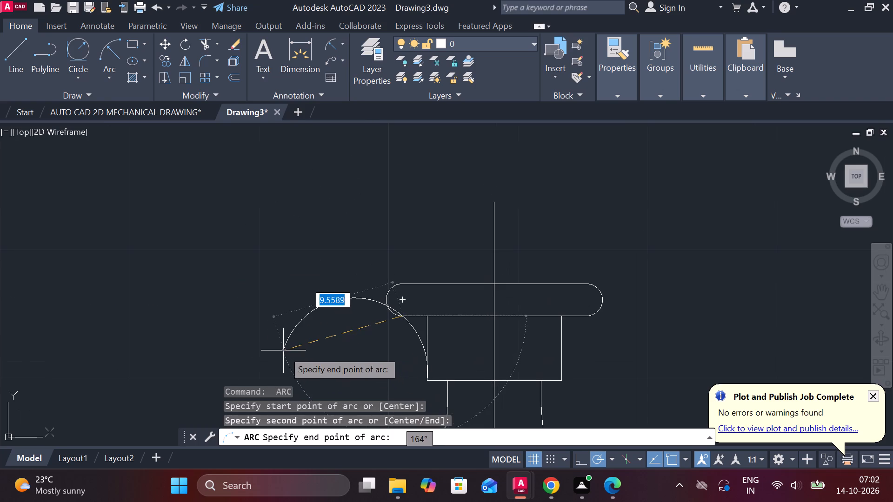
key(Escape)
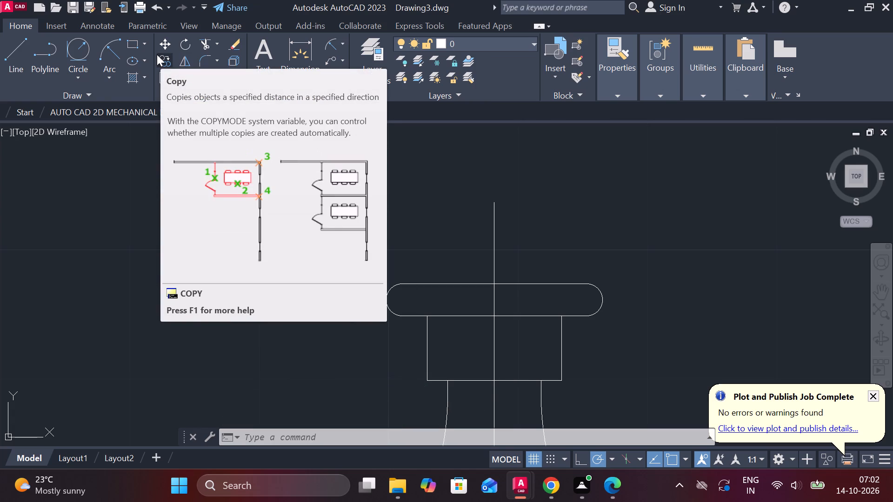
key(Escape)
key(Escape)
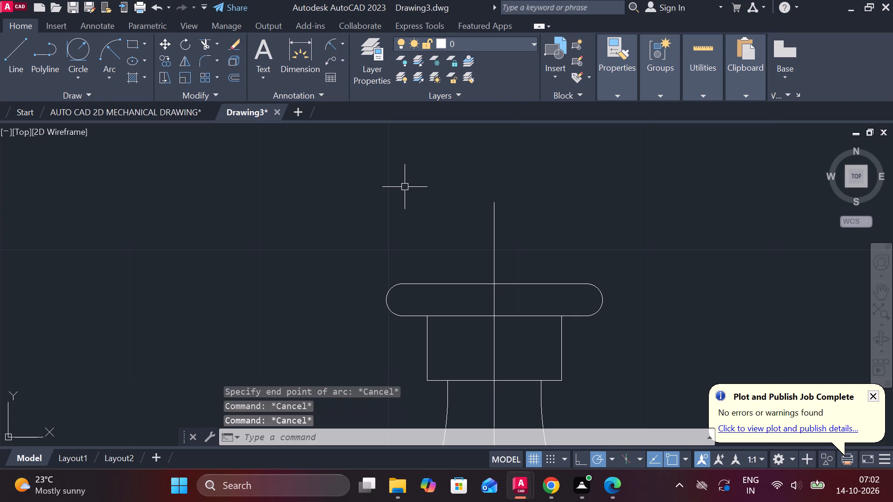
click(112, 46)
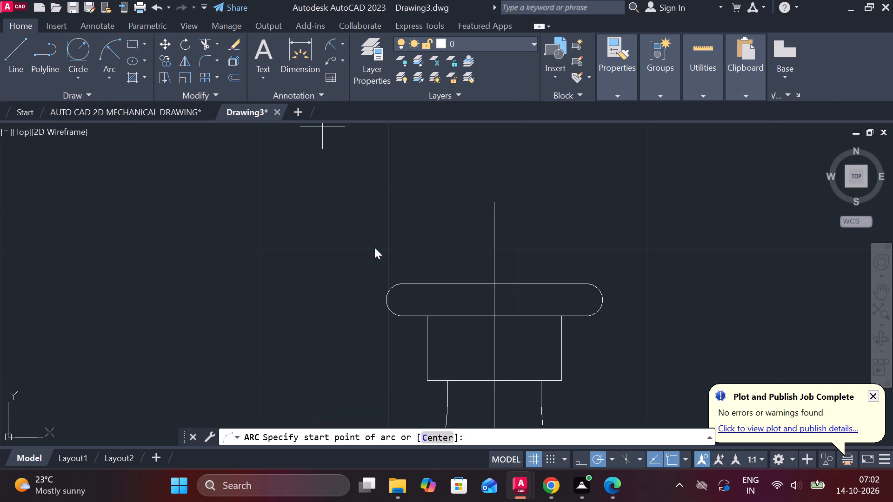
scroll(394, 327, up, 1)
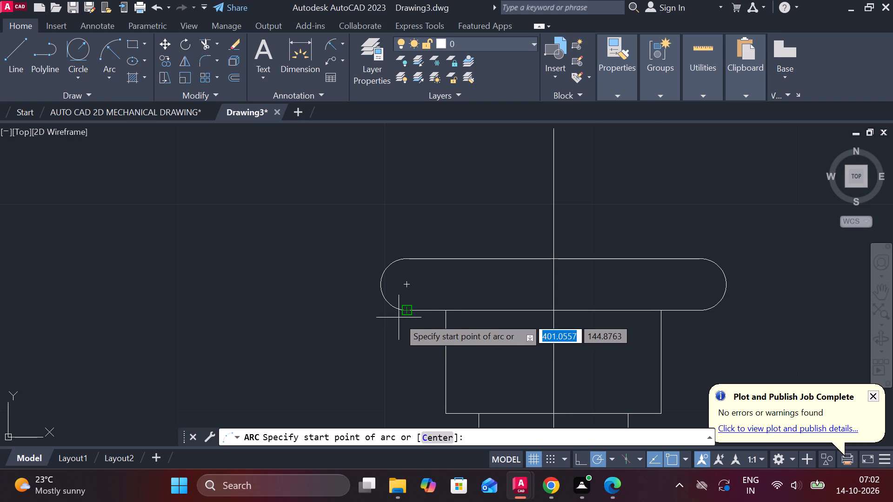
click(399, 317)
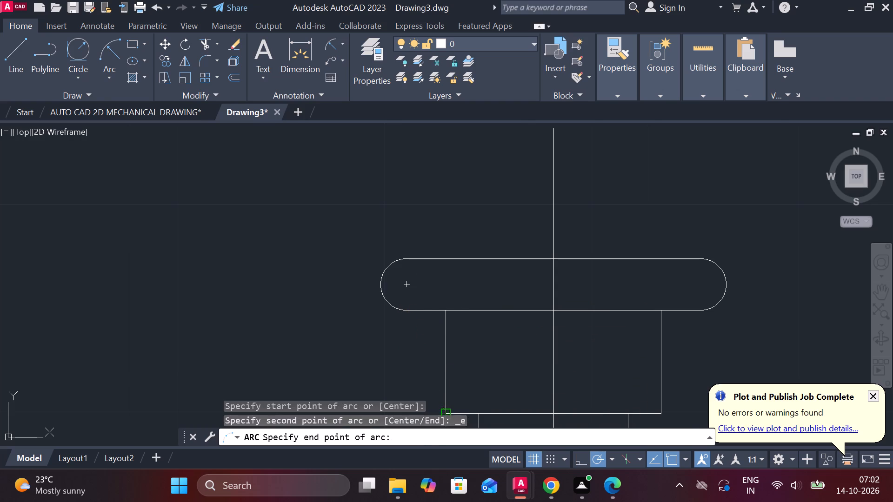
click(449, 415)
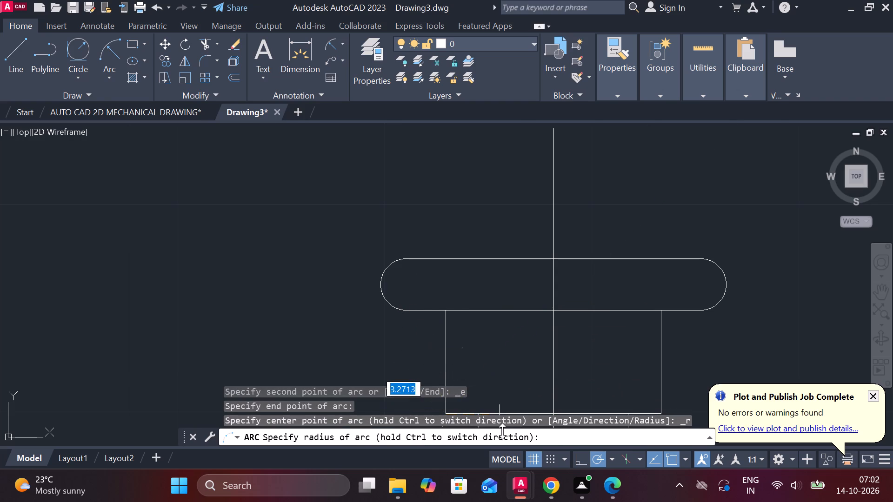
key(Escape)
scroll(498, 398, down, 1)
Draw a three-point arc from low on the block's left side, through the band's lower-left rounded end, to a point outside the band.
key(space)
scroll(473, 379, up, 2)
middle_drag(473, 379, 453, 316)
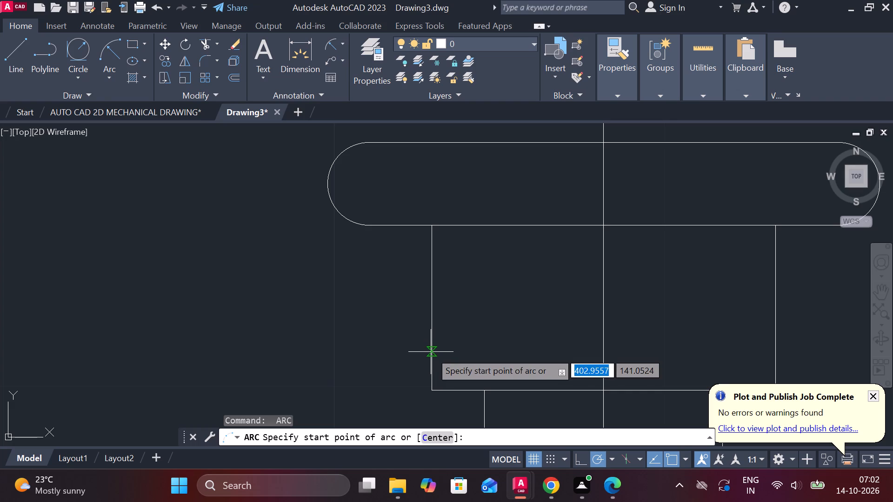
click(429, 358)
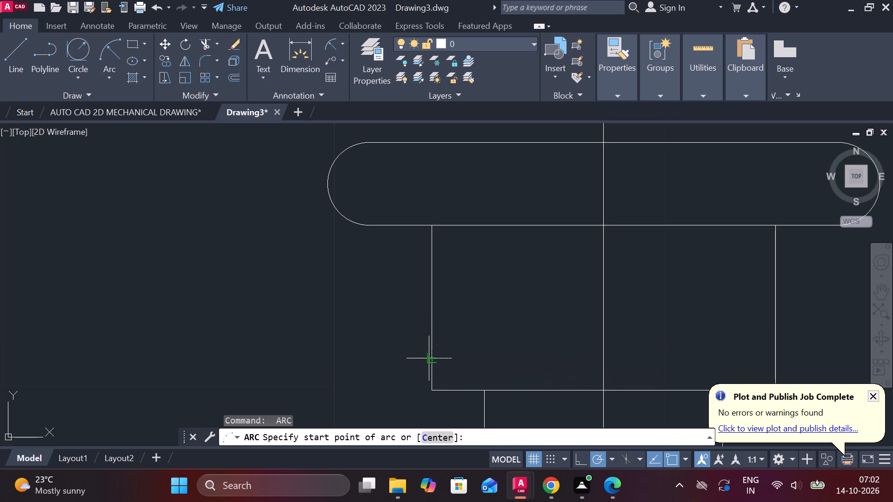
click(340, 220)
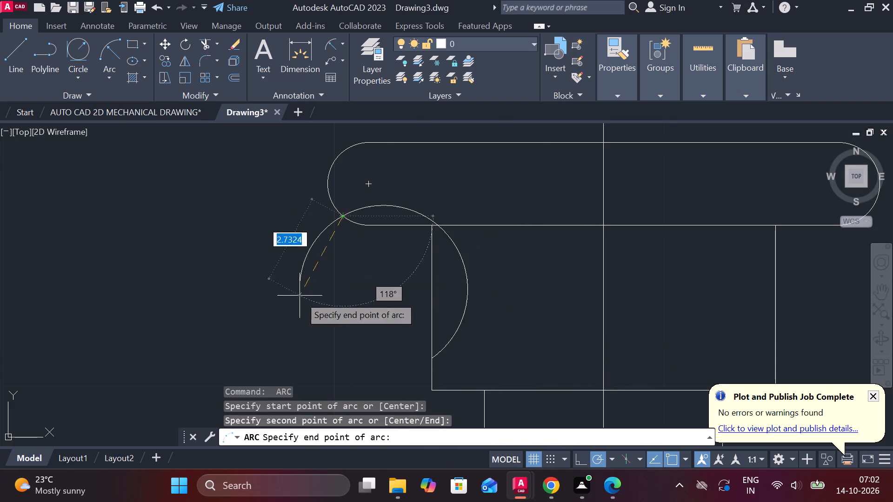
click(244, 195)
key(Escape)
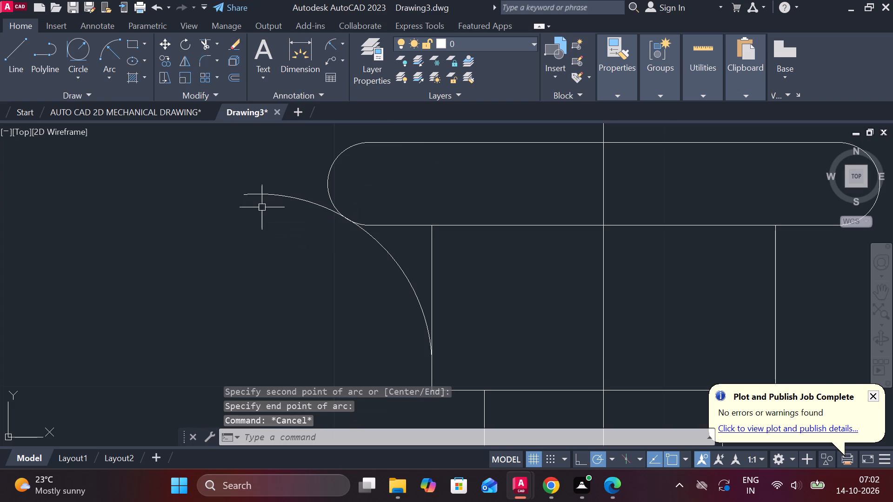
Trim the arc's outer tail, the block's left side above the arc, and the short overlapping pieces where arc and band meet.
text(TR)
key(space)
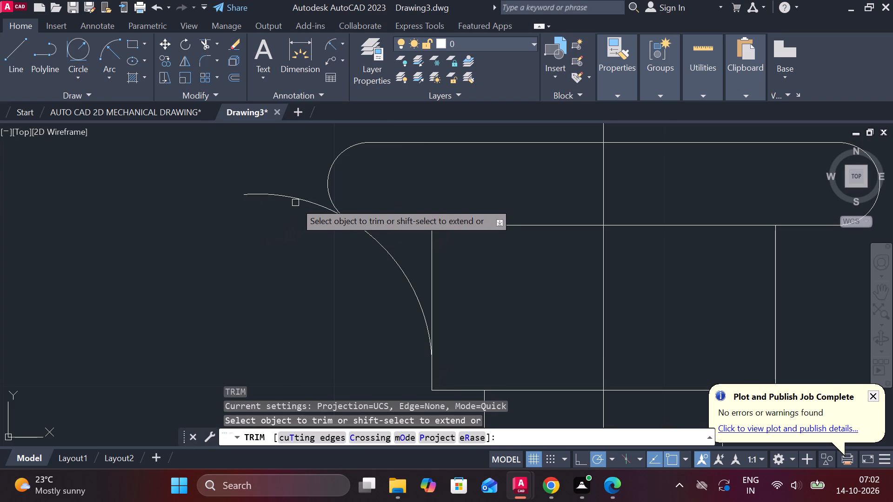
click(296, 199)
click(428, 258)
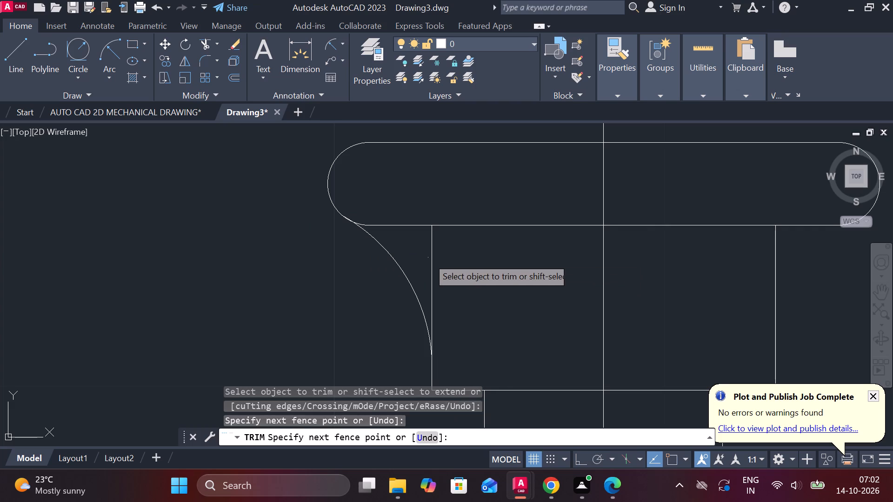
click(436, 274)
scroll(474, 307, down, 1)
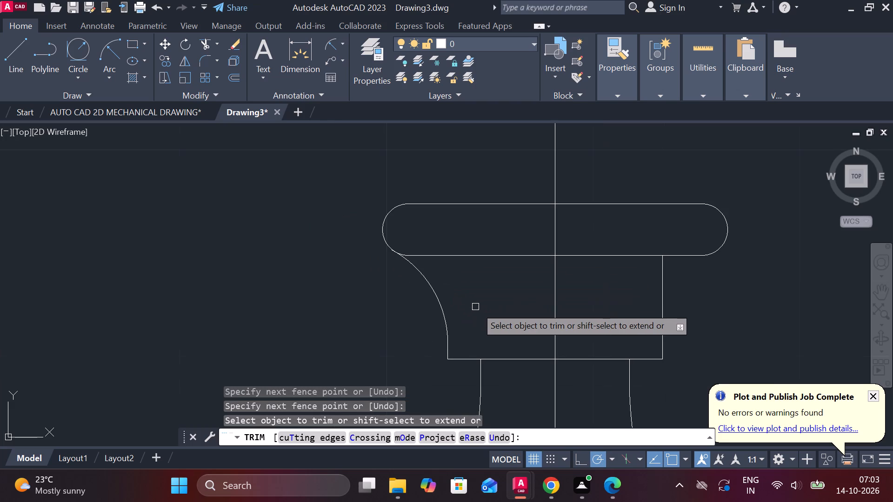
middle_click(476, 307)
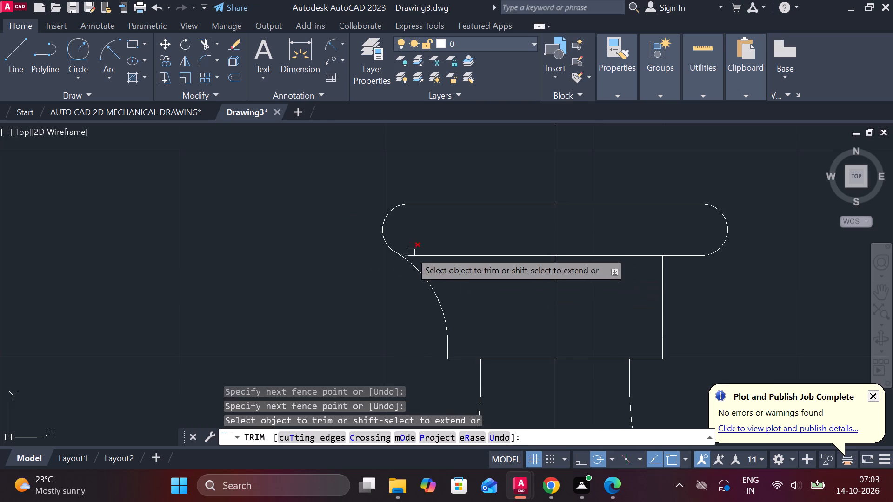
scroll(395, 242, up, 4)
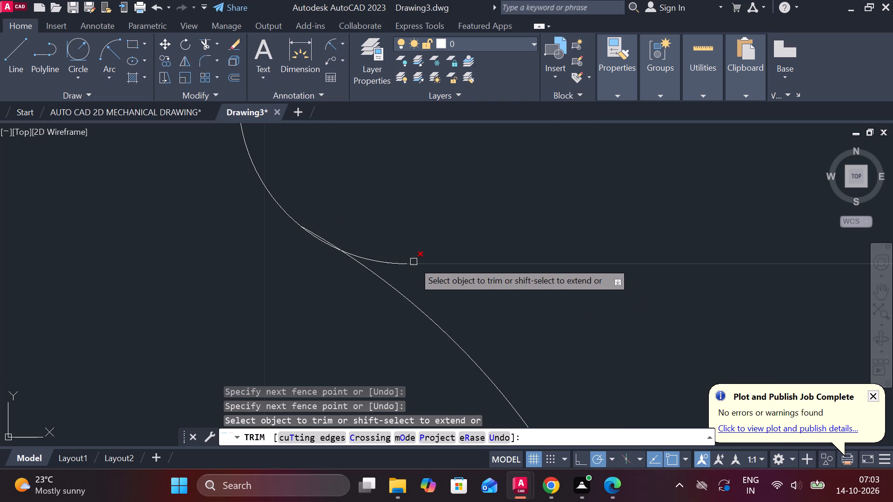
click(404, 262)
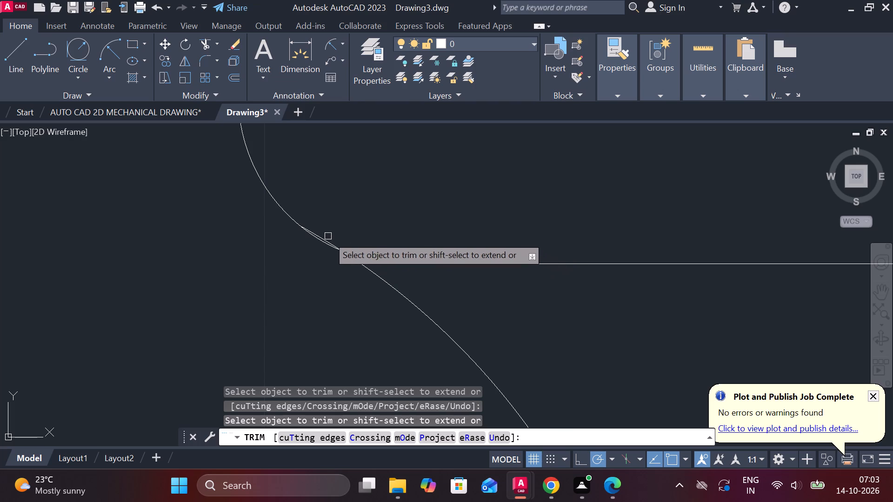
click(321, 238)
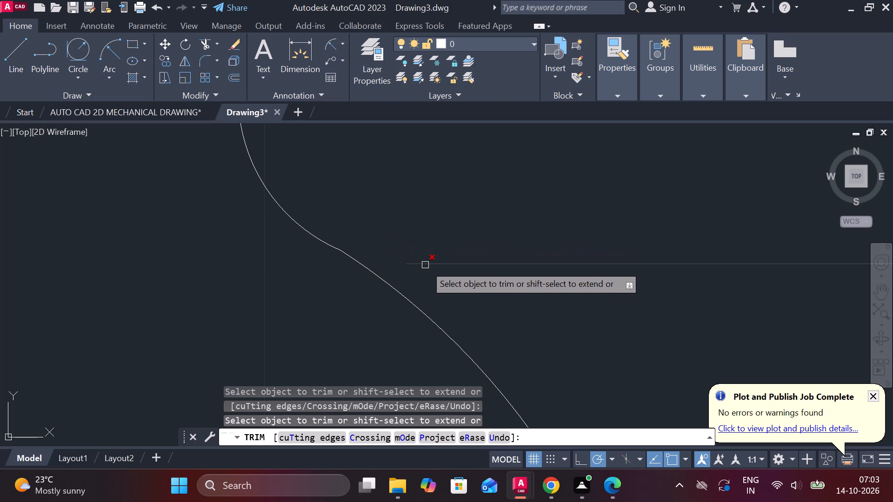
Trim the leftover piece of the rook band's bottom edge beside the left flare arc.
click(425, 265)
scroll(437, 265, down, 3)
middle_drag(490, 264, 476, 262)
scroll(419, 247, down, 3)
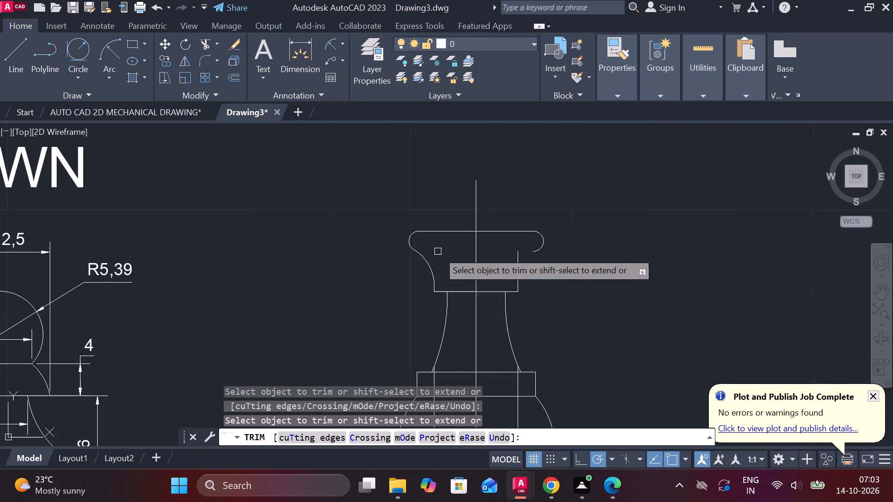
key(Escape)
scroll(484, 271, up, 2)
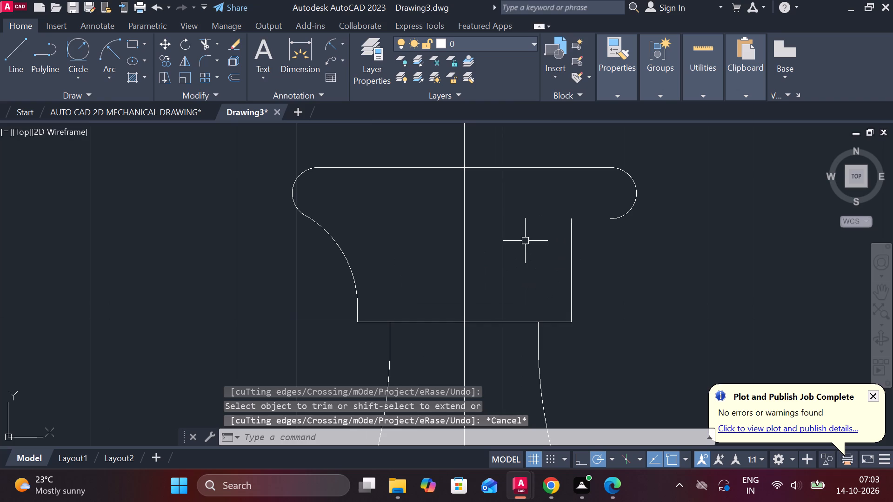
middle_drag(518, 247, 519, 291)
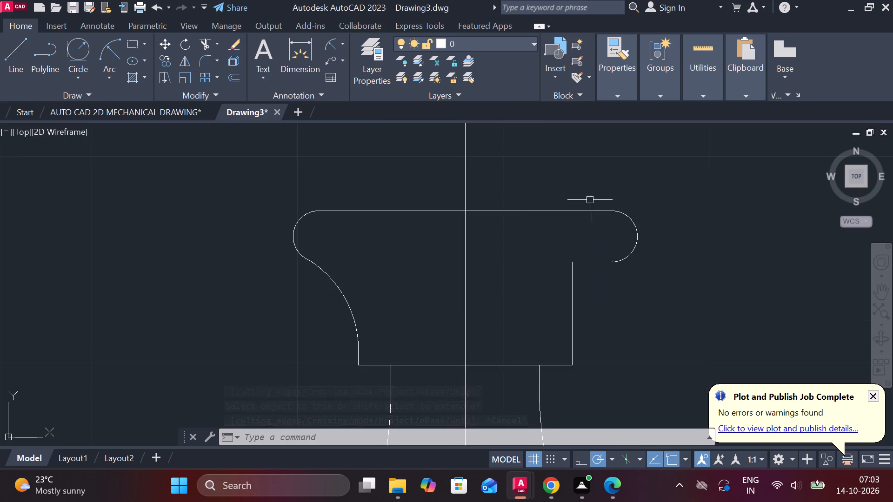
Undo the last trims around the rook's band, block and left flare arc.
key(ctrl+z)
key(ctrl+z)
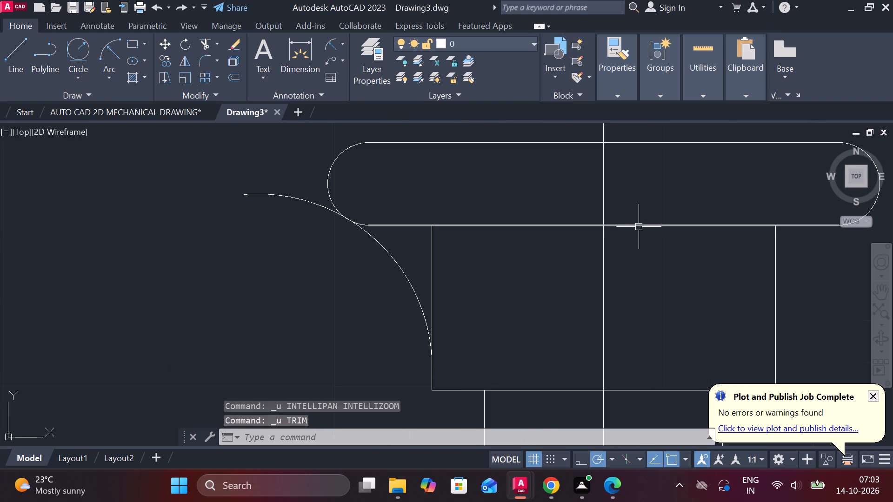
Join the rook band's top and bottom edges and its two rounded ends into one polyline.
click(516, 227)
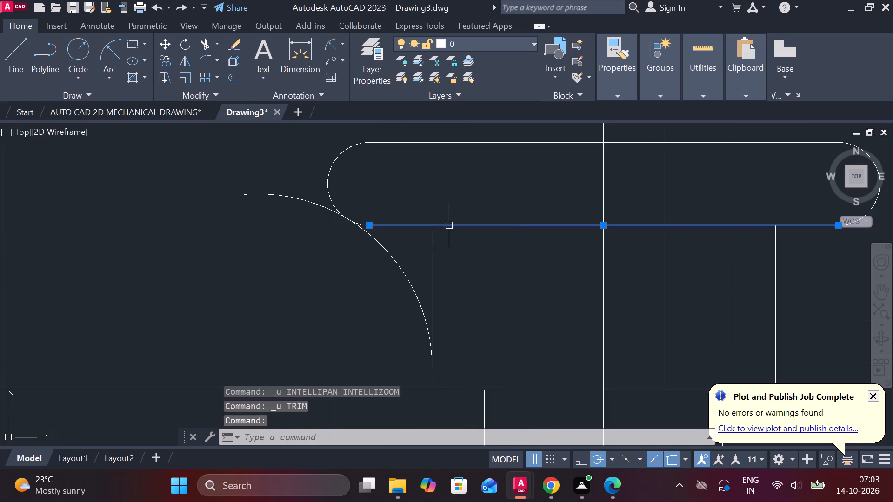
click(333, 174)
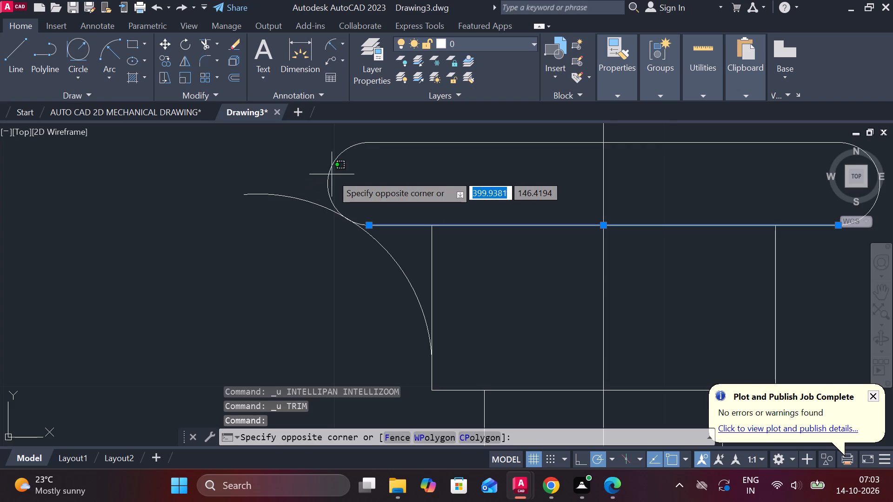
click(332, 174)
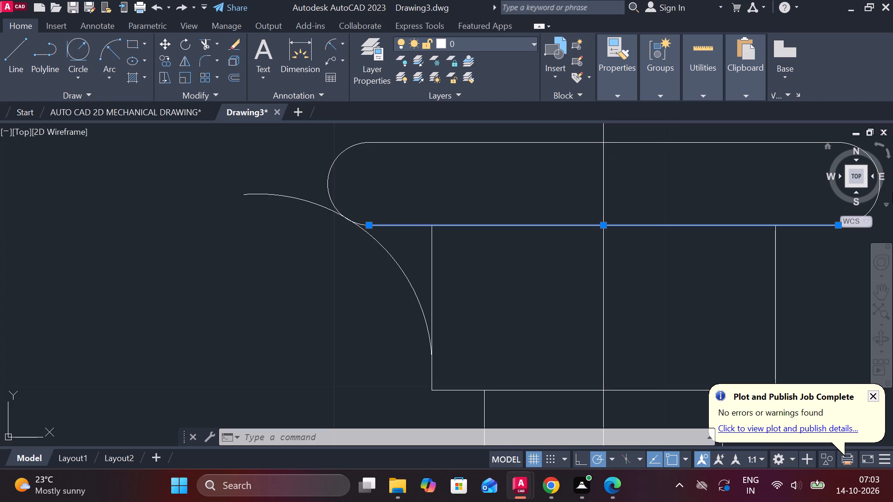
middle_drag(608, 223, 598, 245)
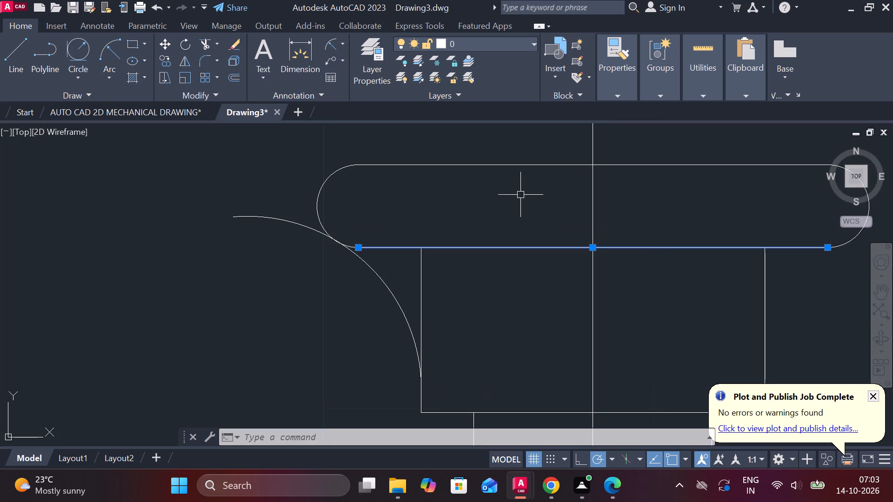
click(464, 166)
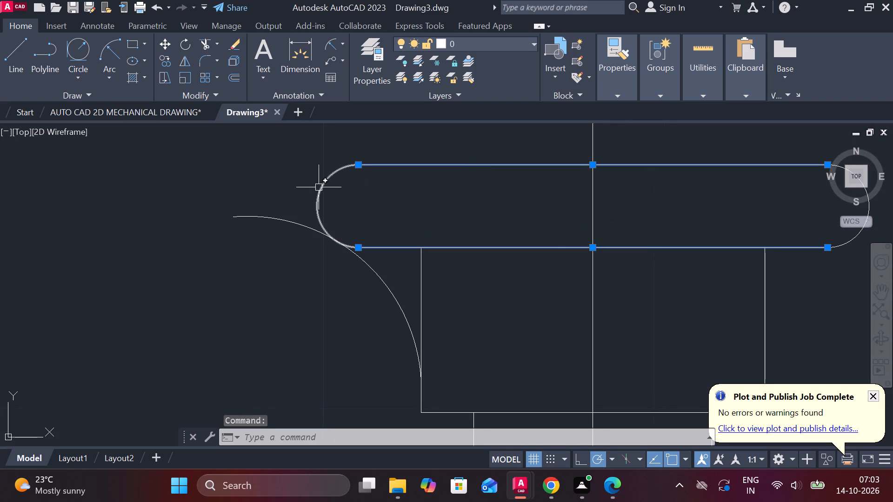
click(325, 183)
scroll(434, 227, down, 1)
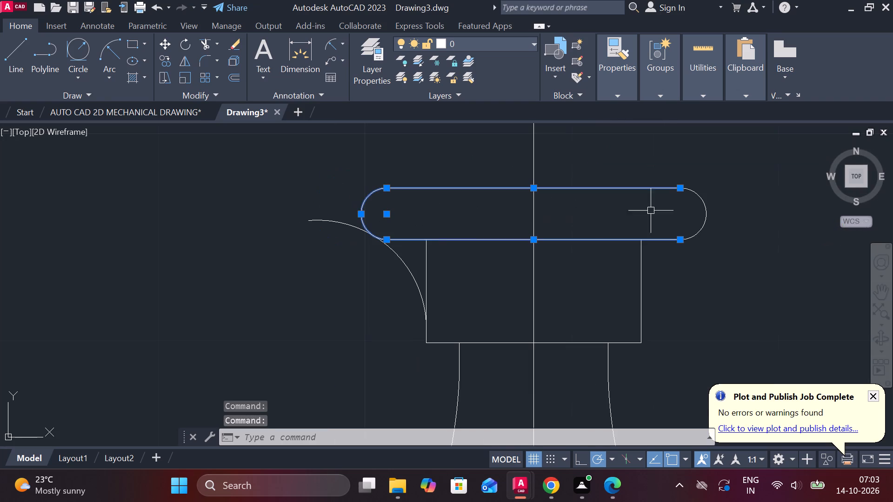
click(704, 204)
key(j)
key(Return)
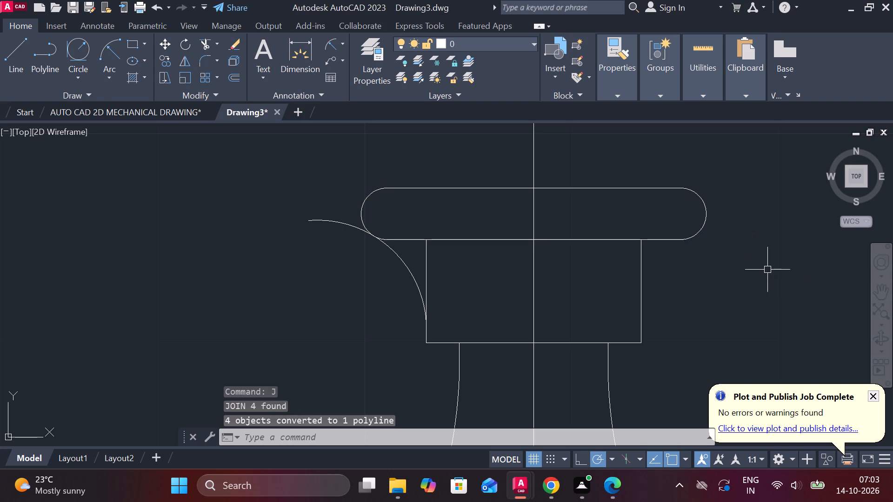
Raise the display brightness to 80 in the system quick settings.
click(781, 480)
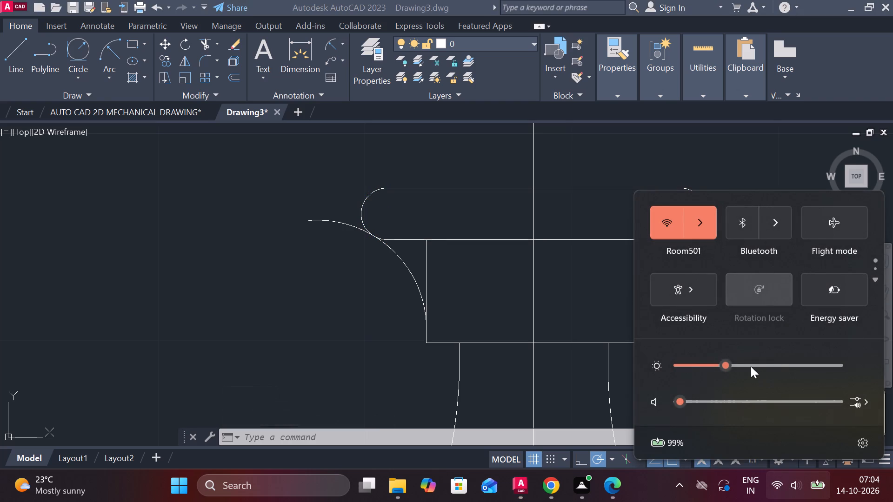
drag(720, 364, 791, 370)
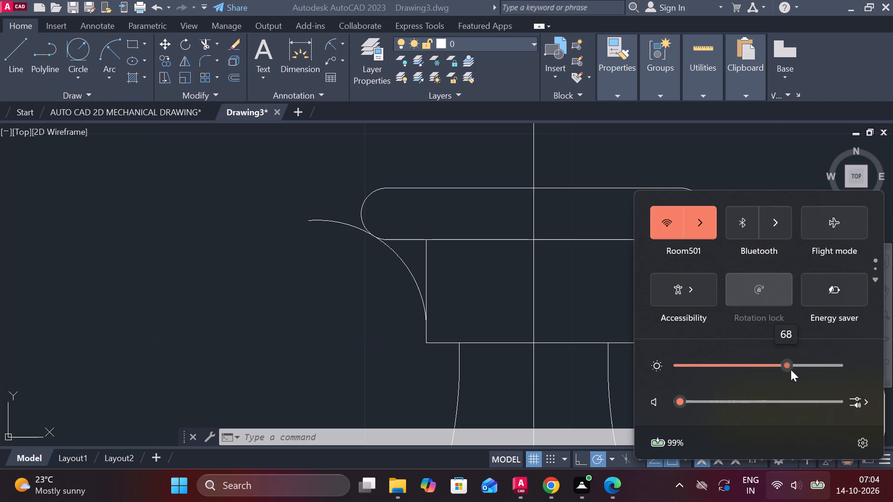
drag(791, 370, 800, 371)
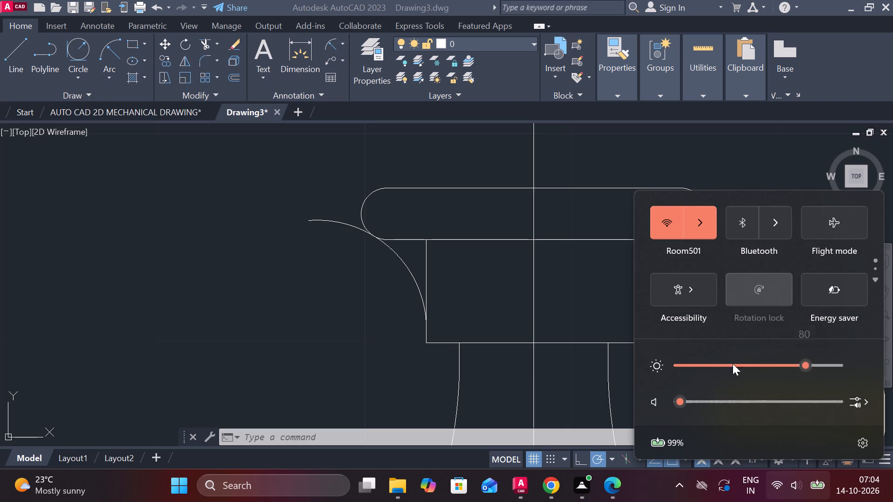
key(Escape)
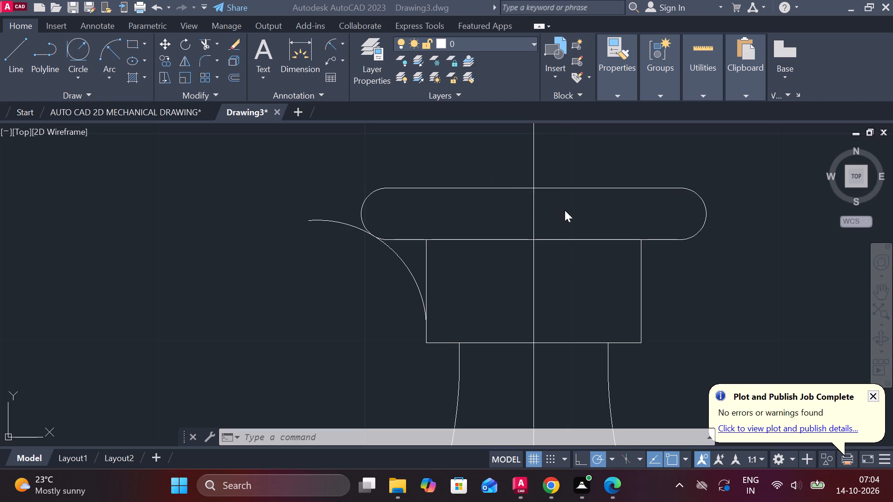
Copy the joined band upward from its bottom-edge midpoint to its top-edge midpoint, stacking a second band on top.
click(580, 238)
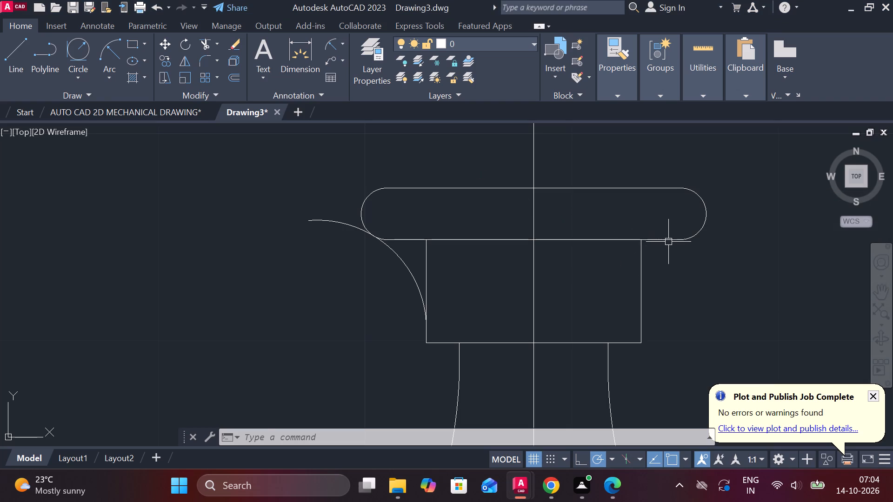
click(668, 239)
text(CO)
key(Return)
click(541, 243)
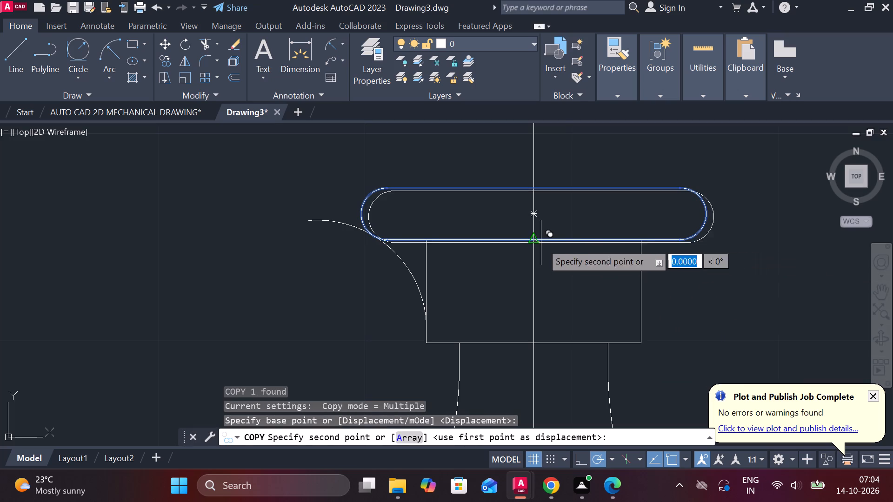
click(535, 191)
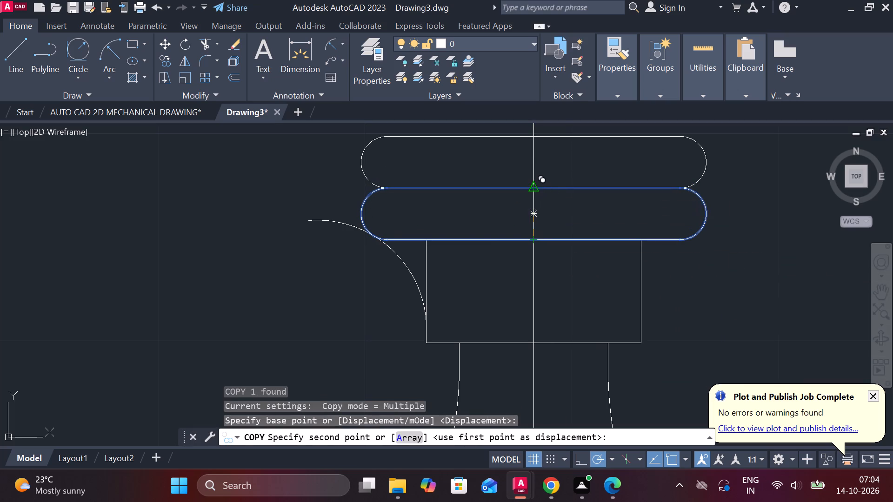
key(Escape)
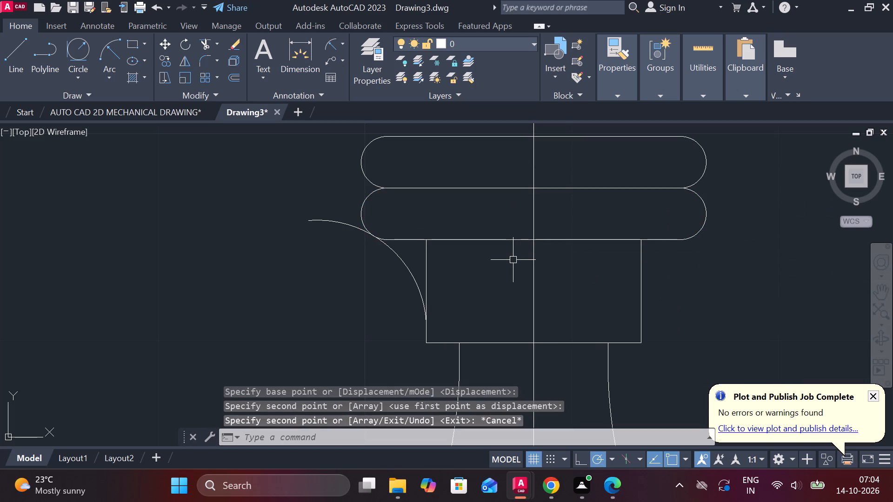
Trim the flare arc's outer tail, its overlap with the lower band's left end, and the band's bottom edge on both sides of the block.
text(TR)
key(space)
click(346, 227)
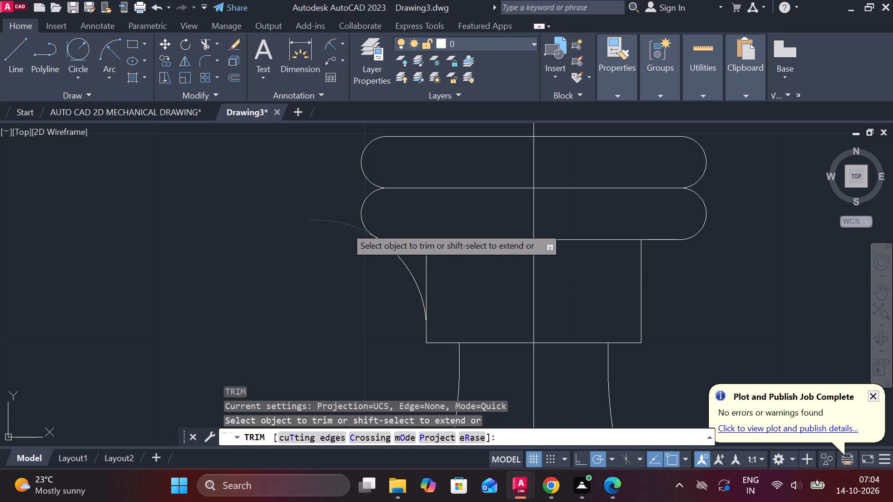
click(408, 238)
scroll(383, 238, up, 2)
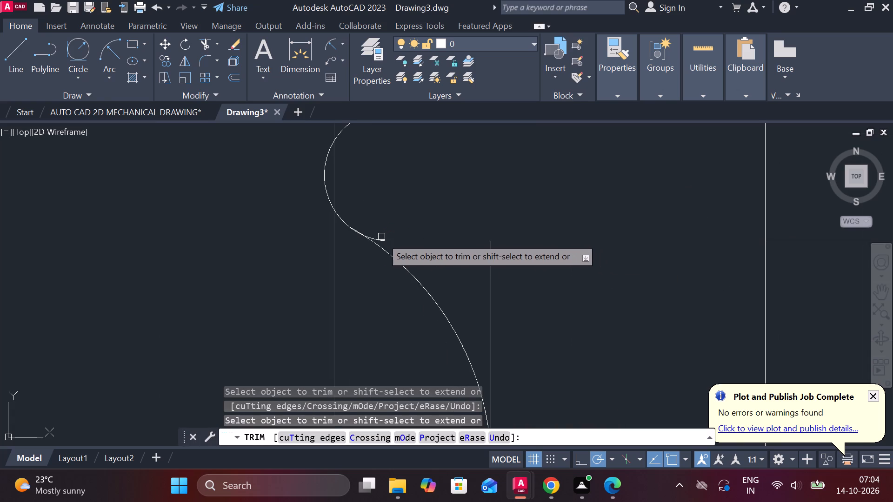
click(381, 240)
scroll(356, 226, up, 4)
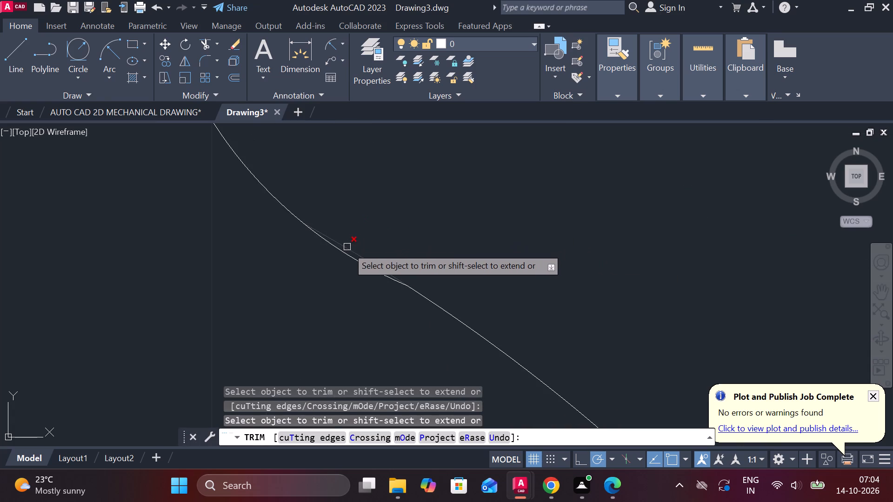
click(347, 247)
scroll(433, 244, down, 6)
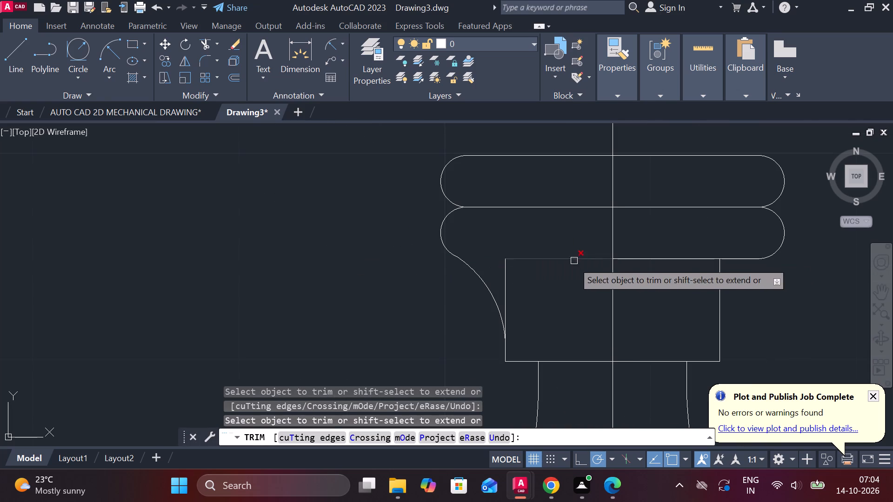
middle_drag(562, 279, 552, 279)
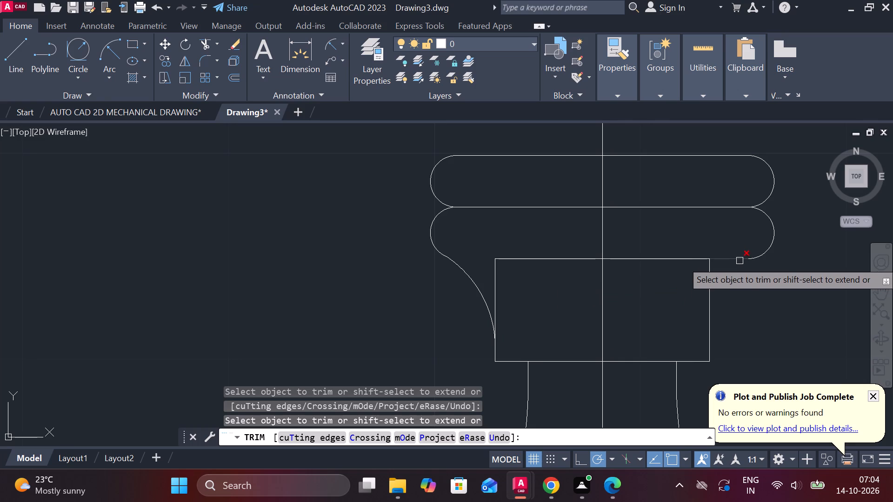
click(738, 261)
key(Escape)
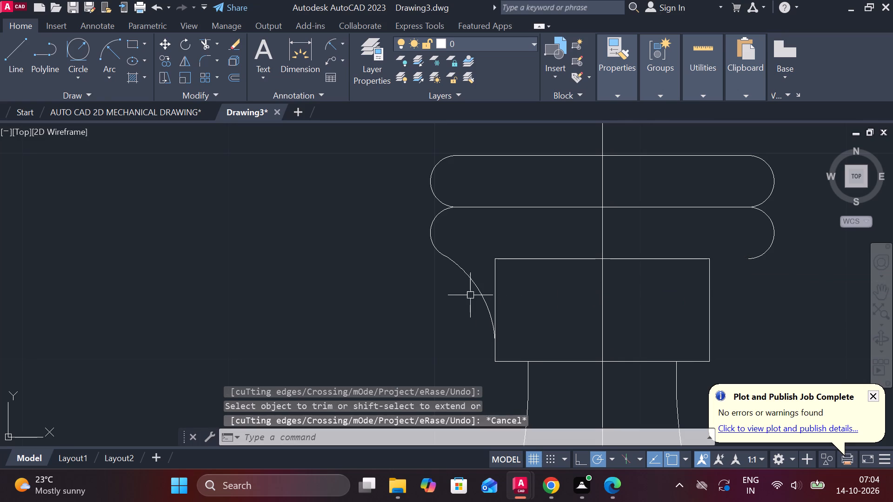
Mirror the left flare arc about the rook's vertical centre line, keeping the original.
click(475, 288)
scroll(438, 250, up, 6)
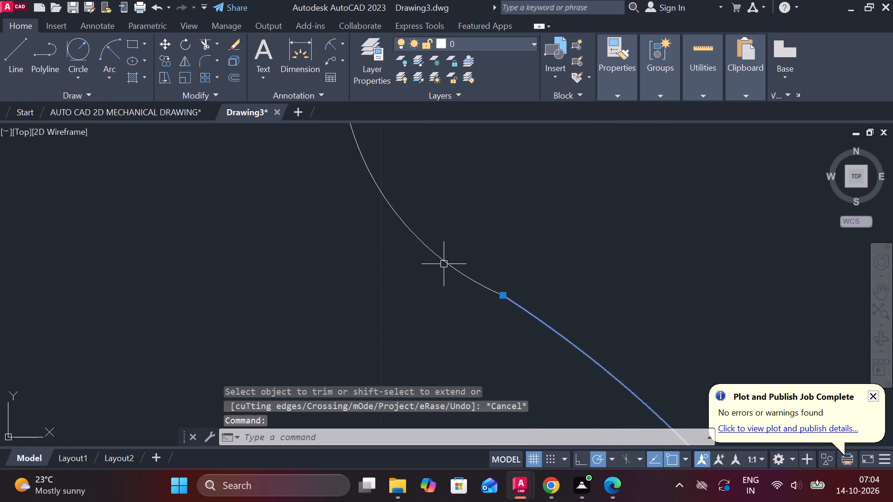
click(485, 286)
scroll(501, 284, down, 6)
middle_drag(566, 270, 513, 267)
key(Escape)
click(492, 289)
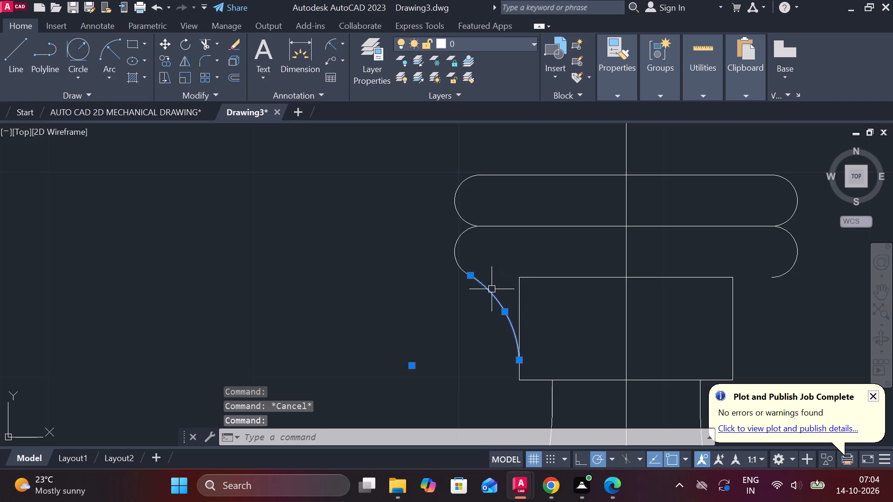
text(MI)
key(Return)
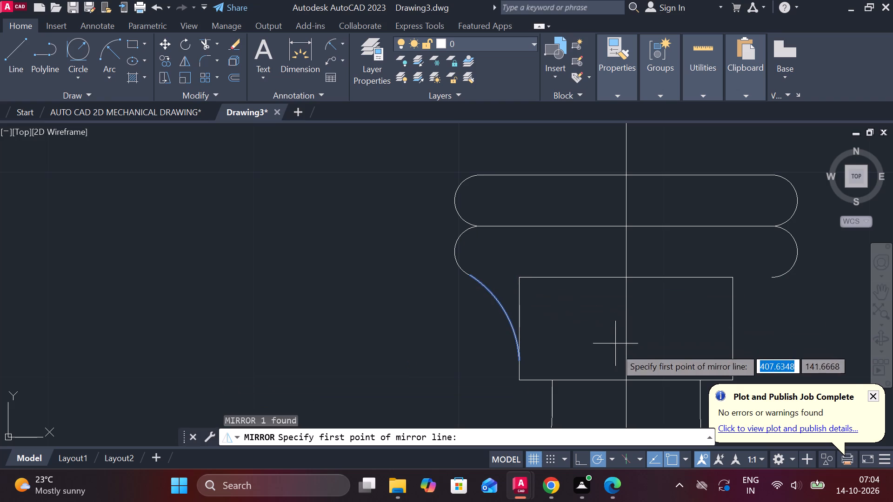
click(628, 377)
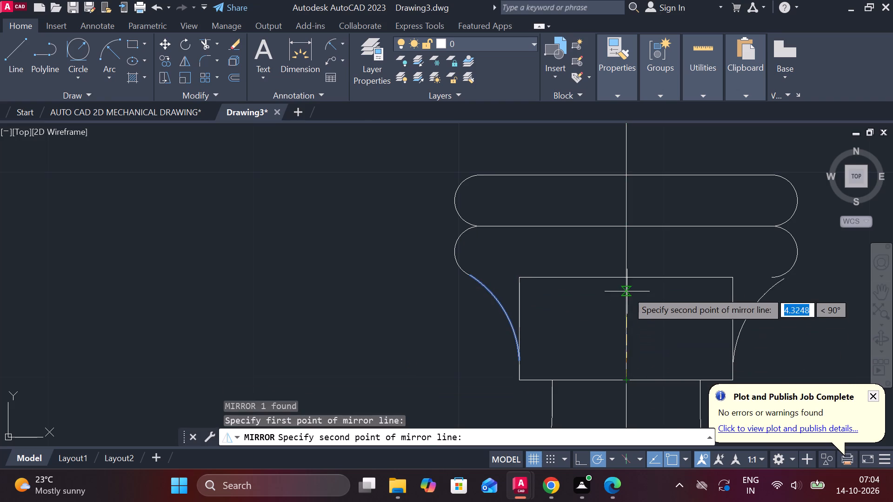
click(627, 281)
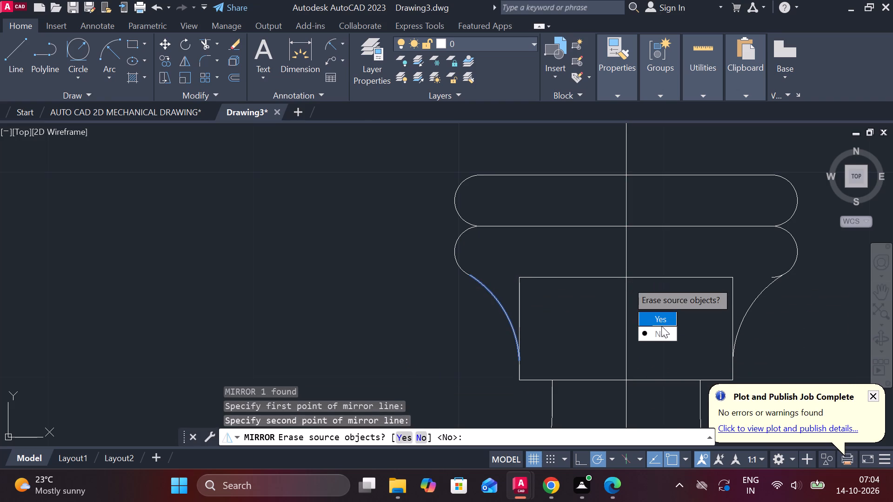
drag(660, 329, 627, 281)
Trim the block's top edge, its sides above the flare arcs, and the short overlap at the lower band's right end.
text(TR)
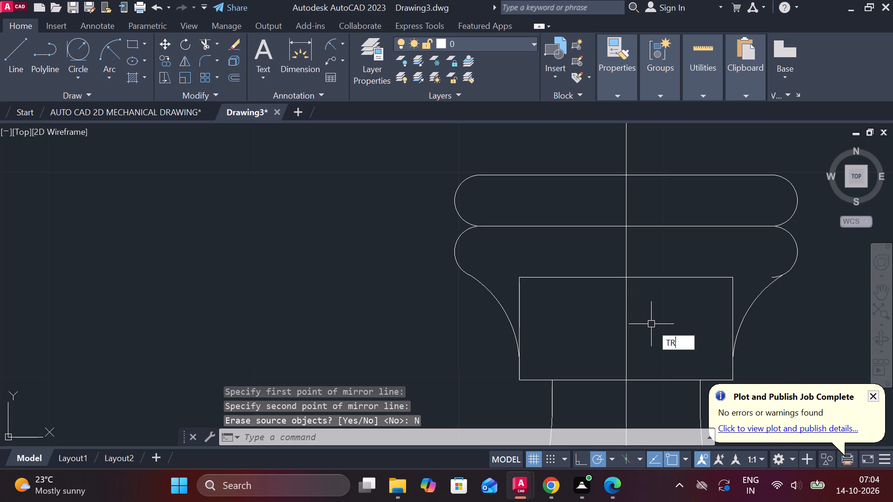
click(682, 351)
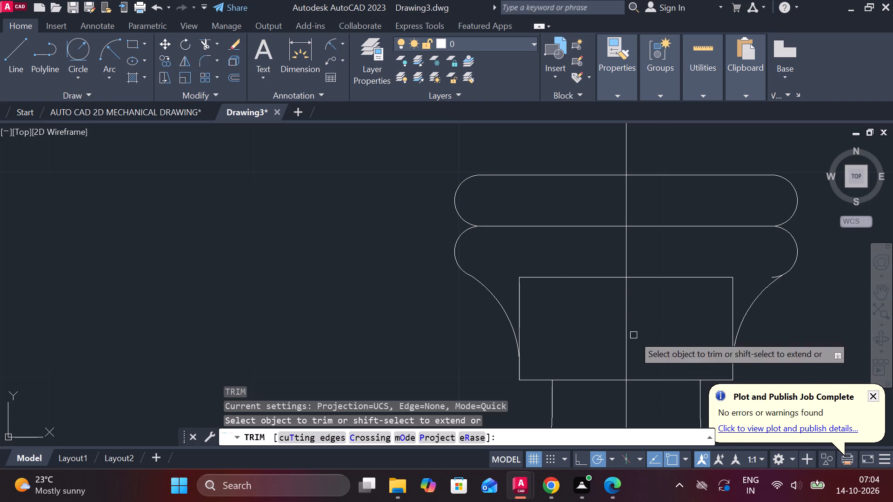
click(538, 278)
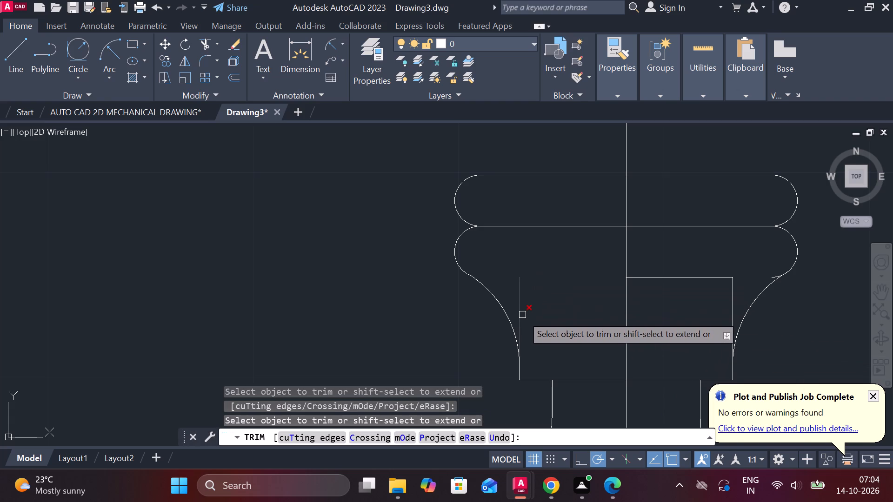
click(522, 316)
click(647, 274)
click(730, 290)
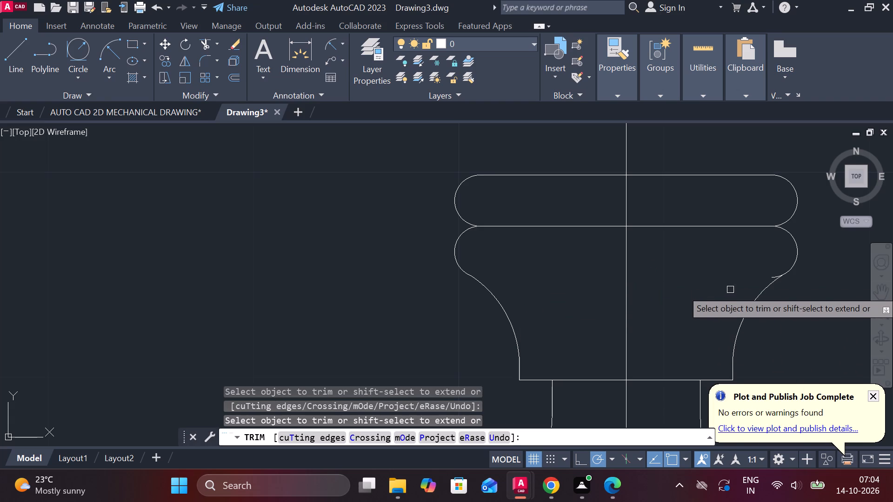
scroll(764, 277, up, 2)
click(784, 276)
scroll(746, 278, down, 2)
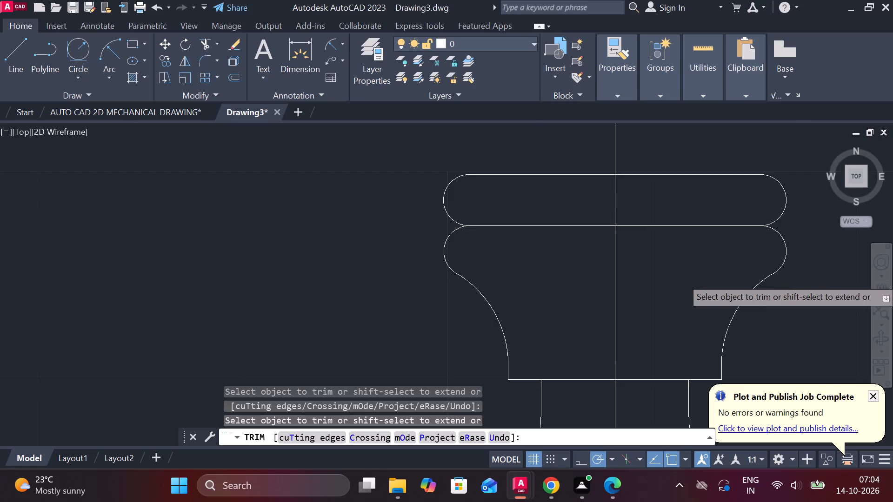
Erase the two vertical construction lines on either side of the centre line through the rook's base.
scroll(746, 278, down, 1)
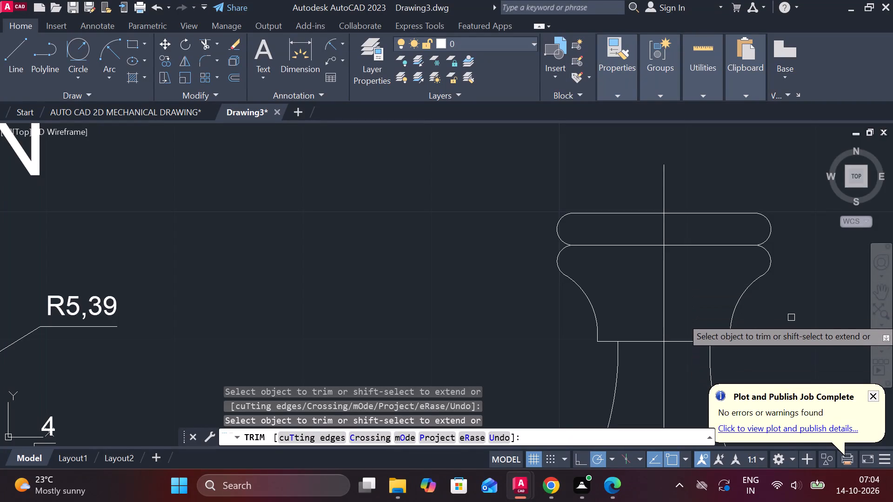
scroll(791, 317, down, 2)
middle_drag(791, 317, 569, 264)
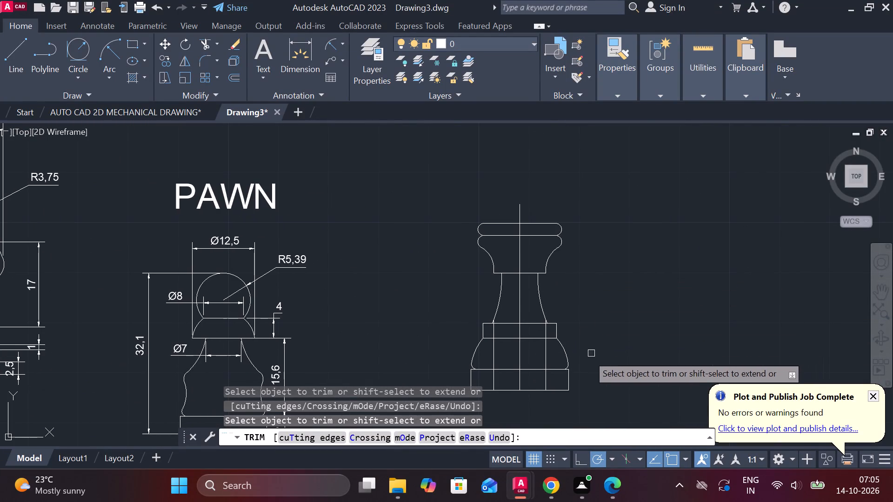
key(Escape)
click(494, 359)
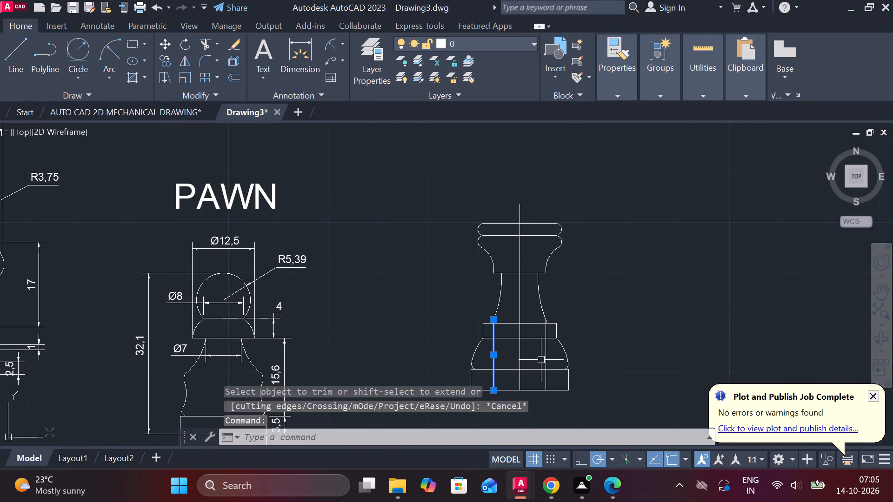
click(543, 355)
text(E)
key(space)
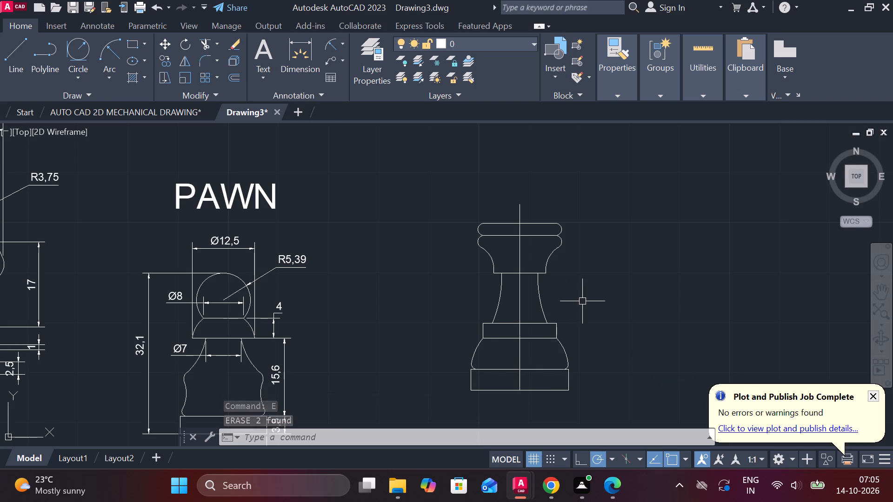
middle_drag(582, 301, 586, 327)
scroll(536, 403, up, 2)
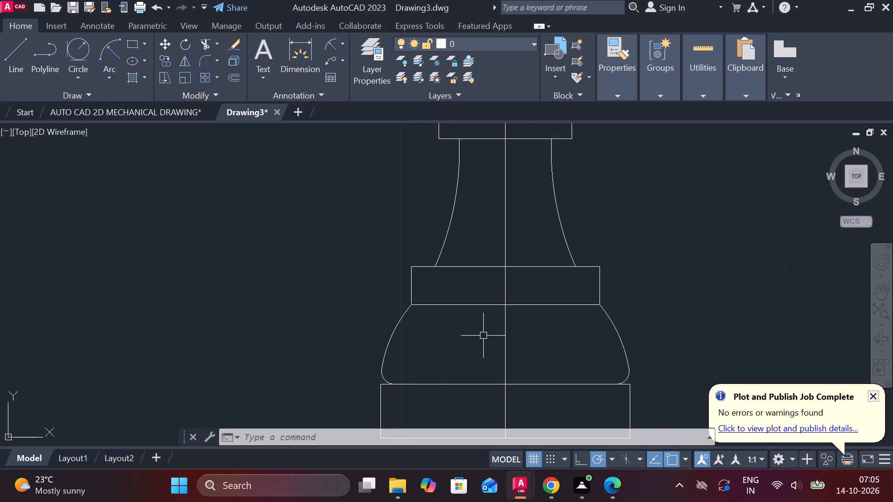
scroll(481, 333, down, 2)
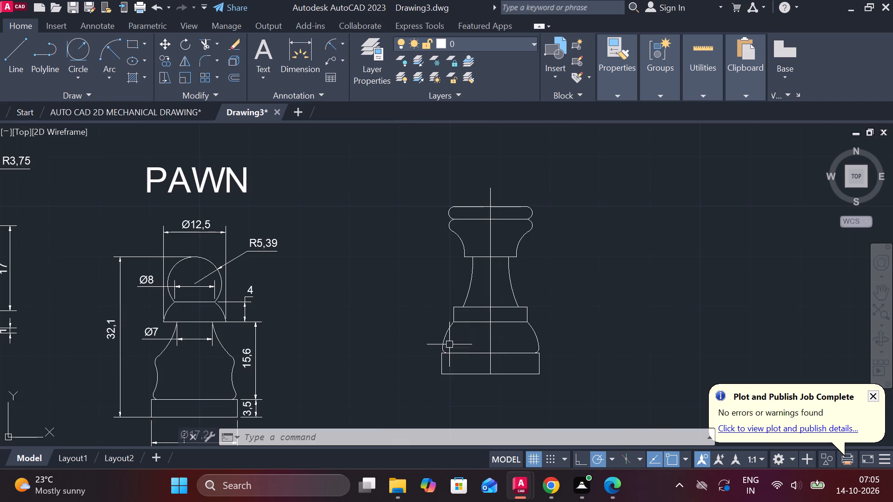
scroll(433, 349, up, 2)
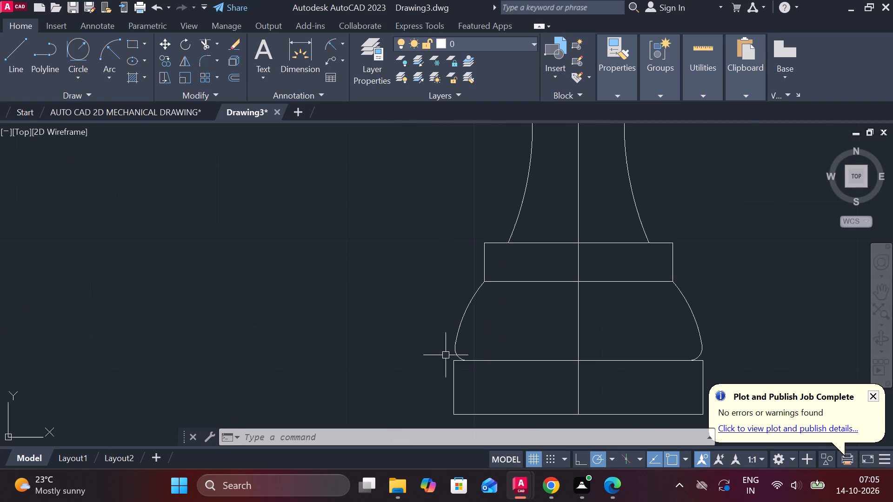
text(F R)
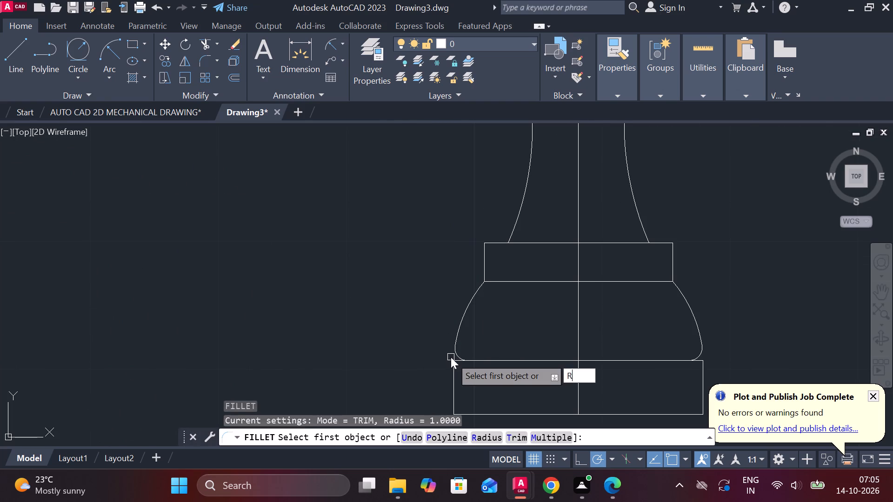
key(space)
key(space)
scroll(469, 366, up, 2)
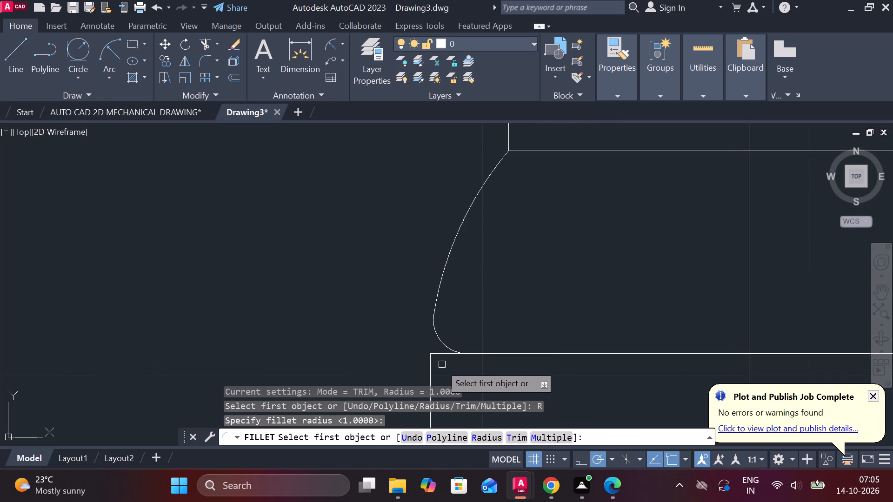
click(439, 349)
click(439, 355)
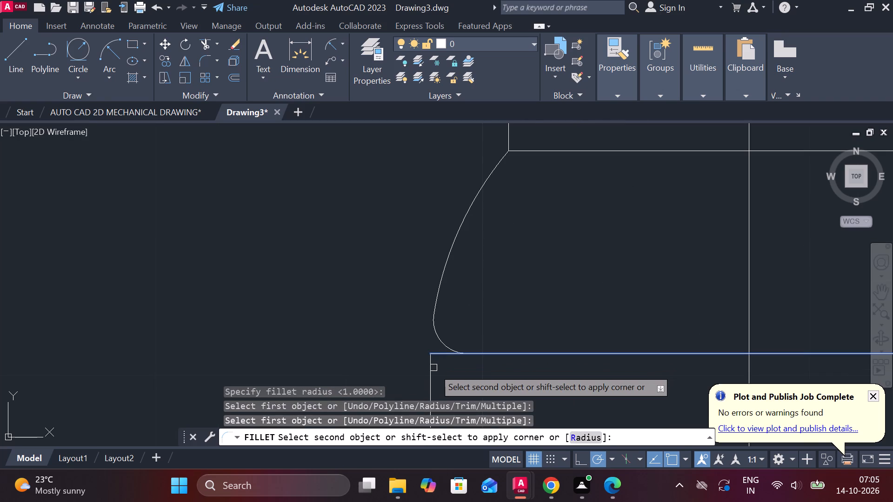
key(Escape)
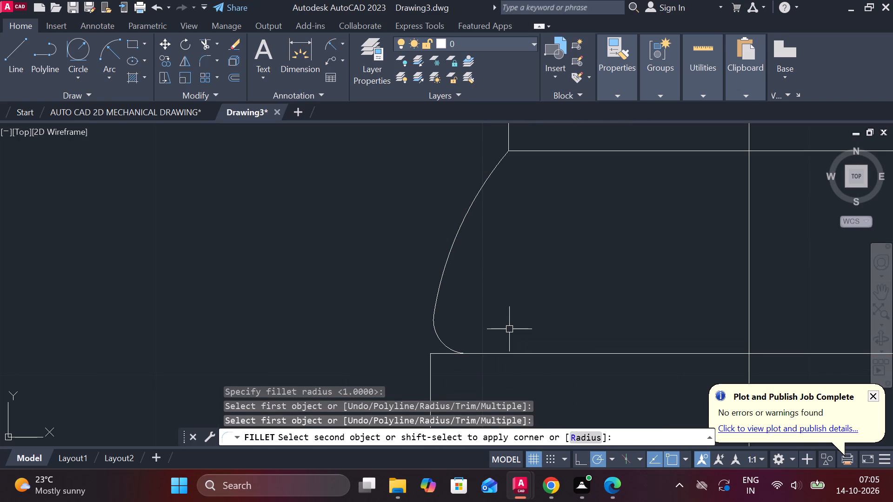
Fillet the top-left corner of the rook's bottom base block with a 0.5 radius.
text(F R)
key(space)
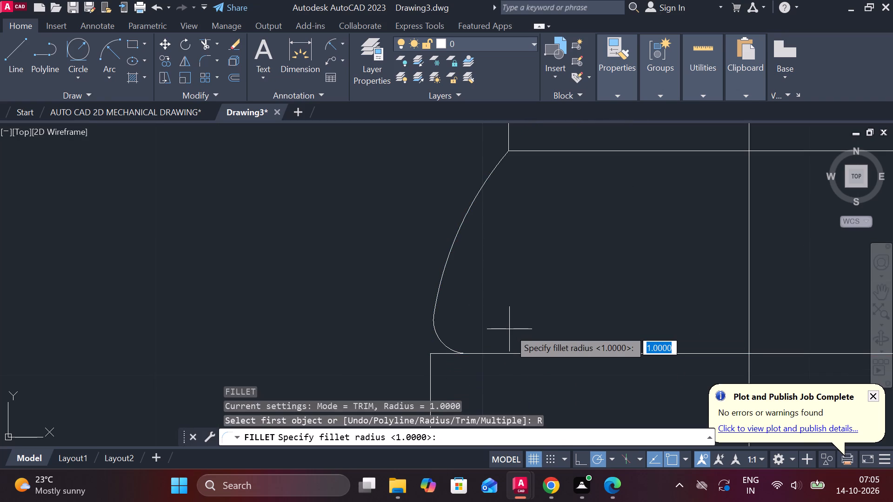
key(period)
text(5)
key(space)
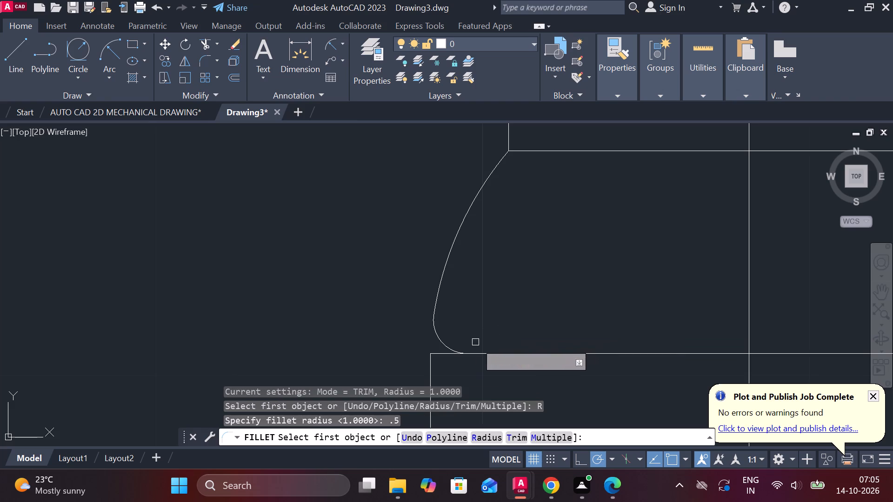
scroll(471, 346, up, 2)
middle_drag(417, 373, 467, 244)
click(456, 236)
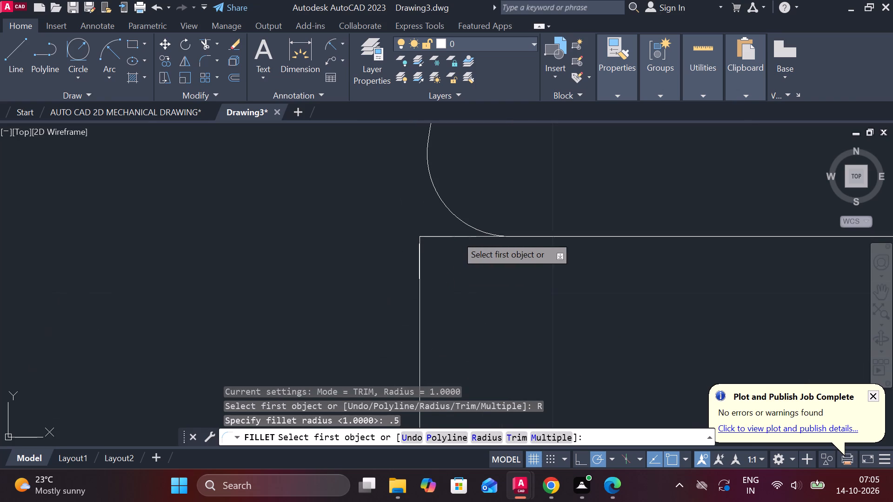
click(423, 285)
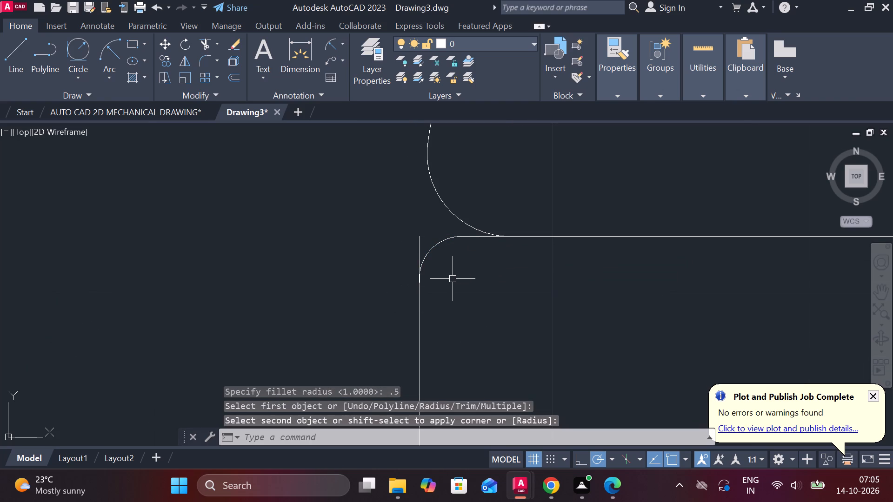
key(Escape)
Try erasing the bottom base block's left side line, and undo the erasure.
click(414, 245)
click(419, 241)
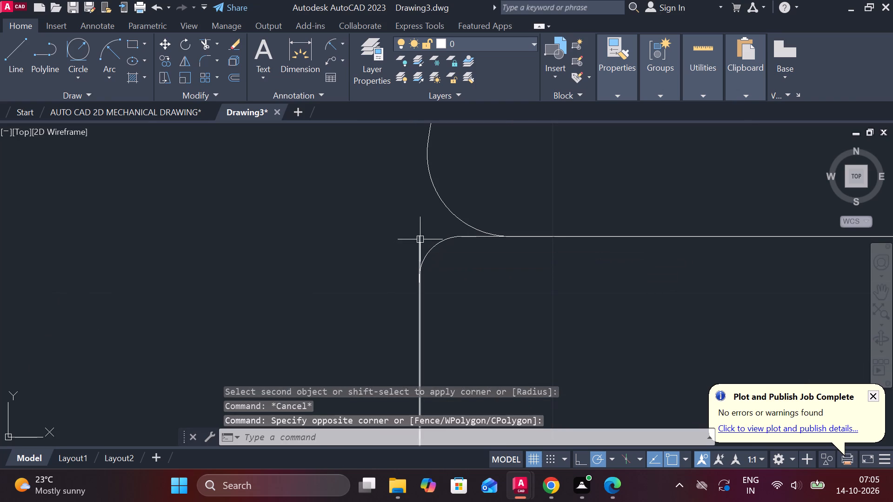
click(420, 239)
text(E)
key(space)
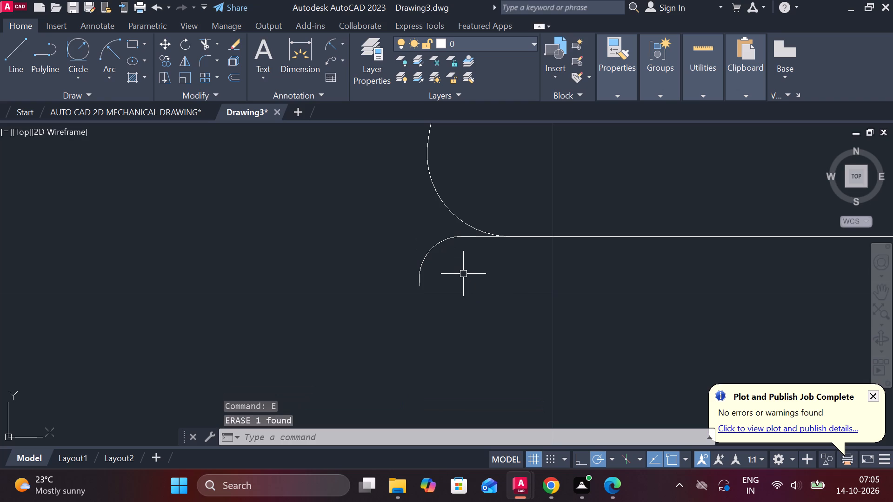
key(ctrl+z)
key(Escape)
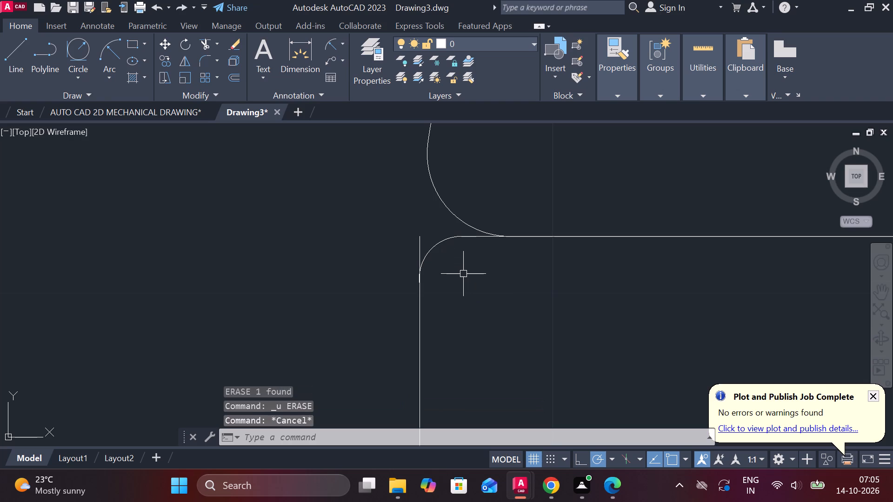
Trim the leftover piece of the base block's left side above the new corner fillet.
text(TR)
key(space)
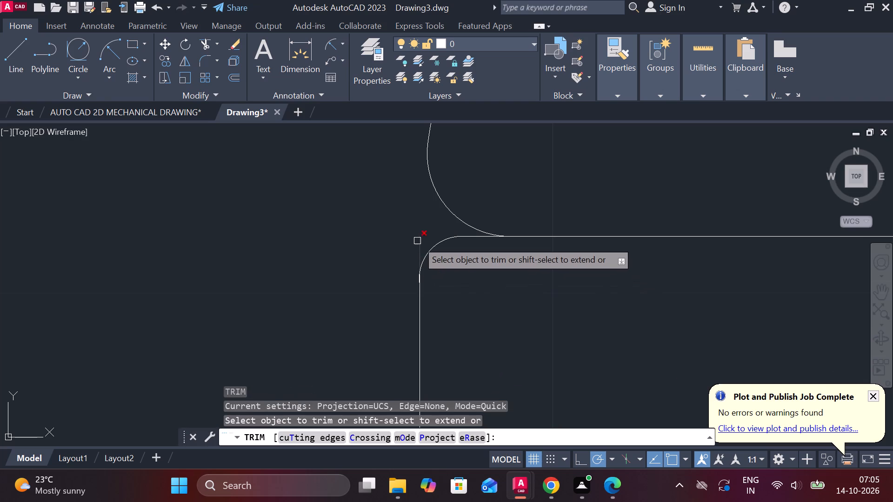
click(419, 238)
click(416, 279)
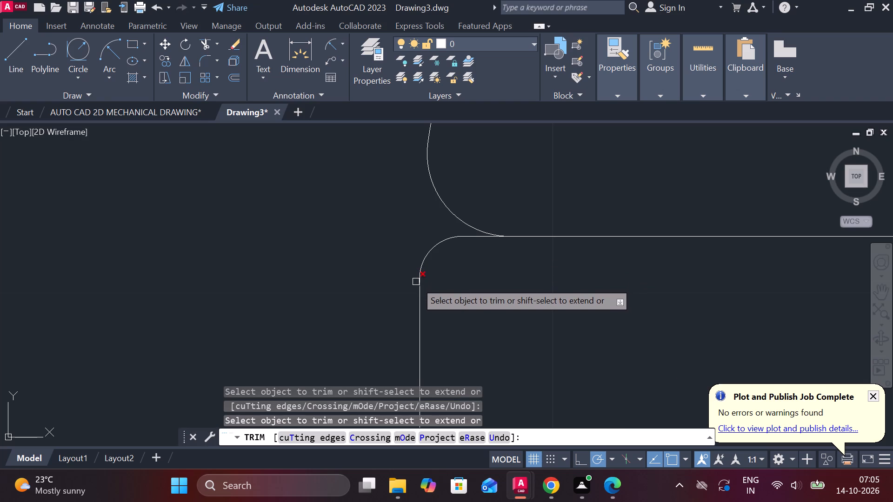
click(416, 282)
scroll(452, 282, down, 3)
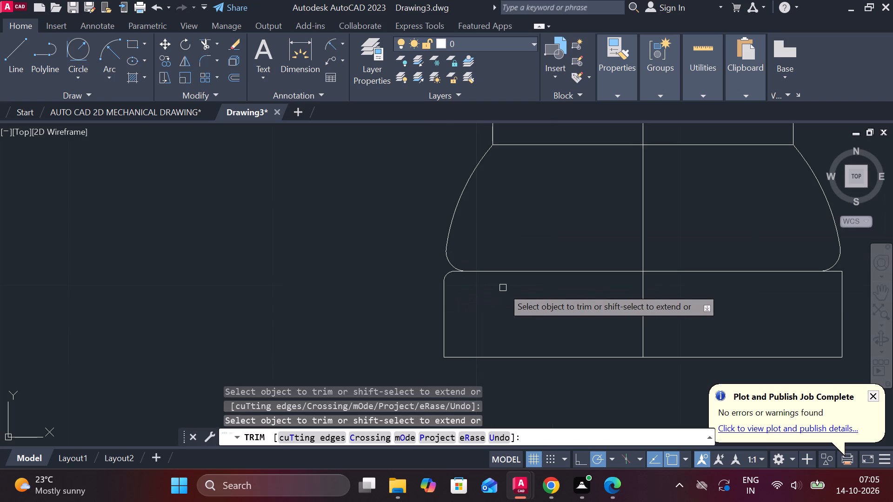
middle_drag(530, 291, 480, 305)
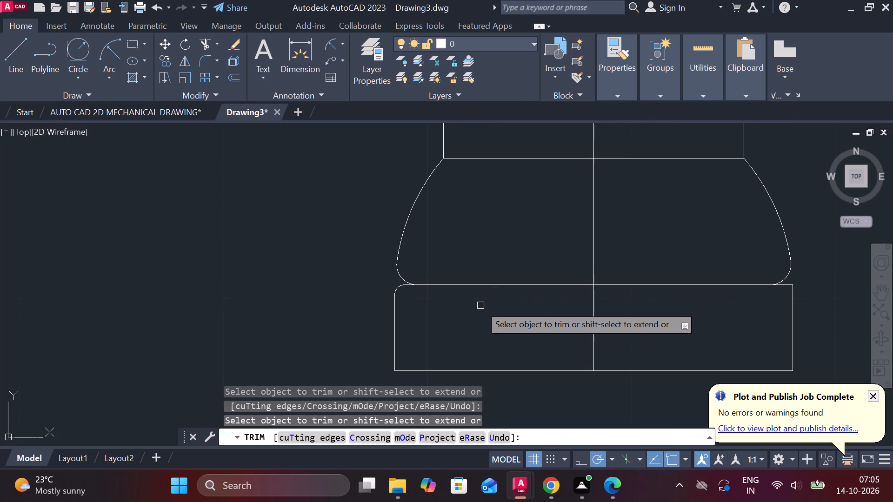
scroll(490, 314, down, 1)
middle_drag(490, 314, 440, 328)
key(Escape)
Fillet the top-right corner of the rook's bottom base block with the same 0.5 radius.
scroll(654, 308, up, 2)
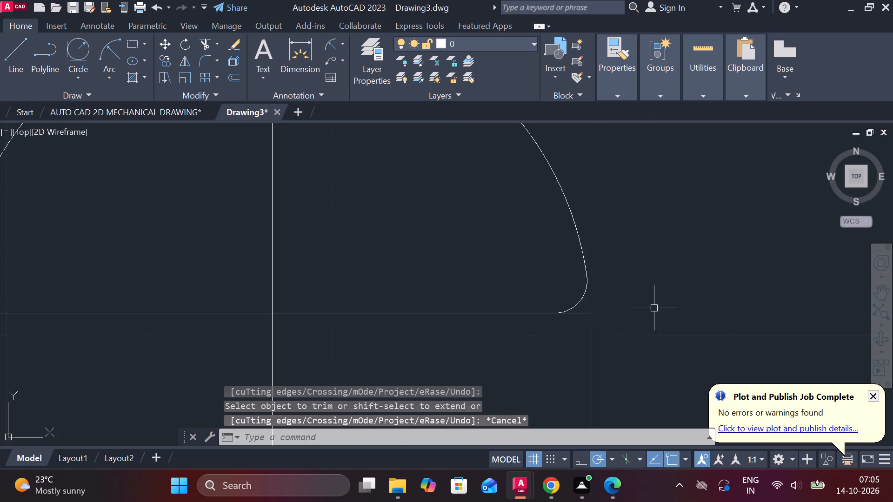
text(F R)
key(space)
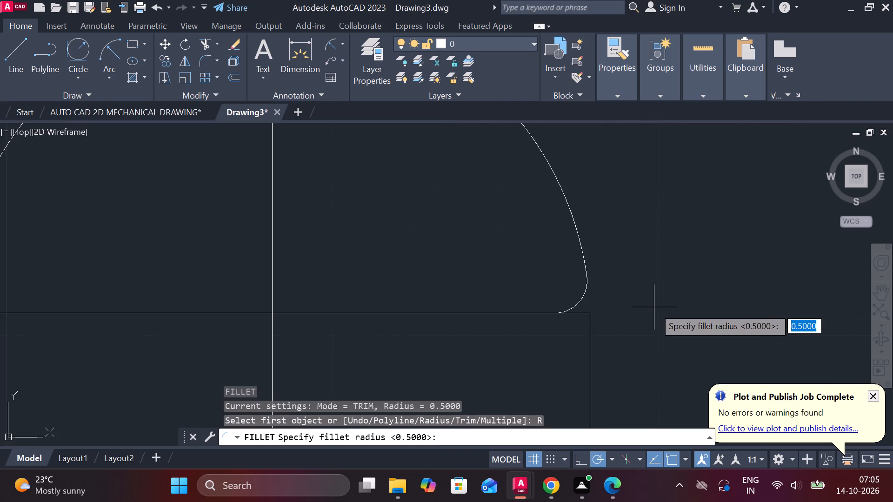
key(space)
click(578, 314)
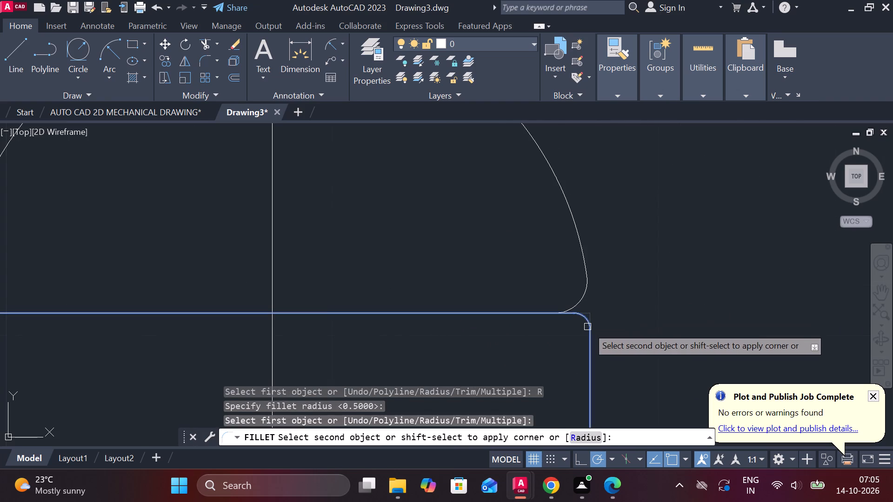
click(587, 327)
scroll(638, 330, down, 3)
middle_drag(656, 299, 659, 346)
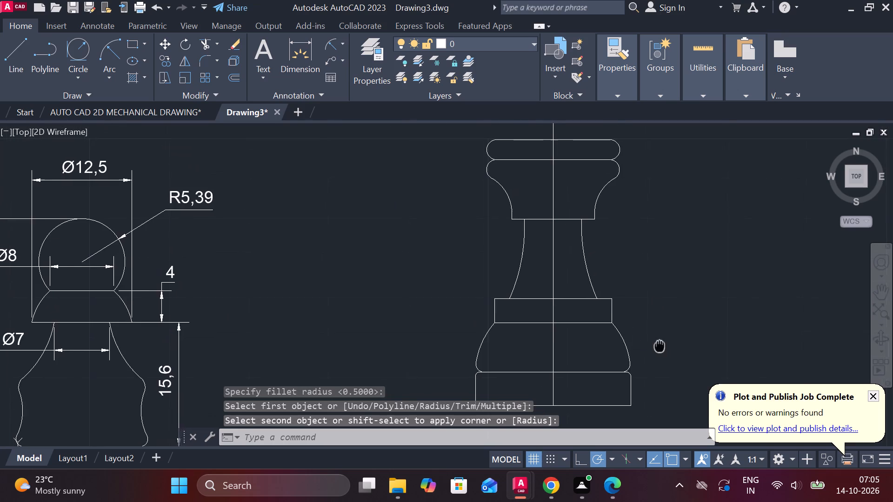
middle_drag(657, 295, 655, 370)
middle_drag(651, 305, 641, 350)
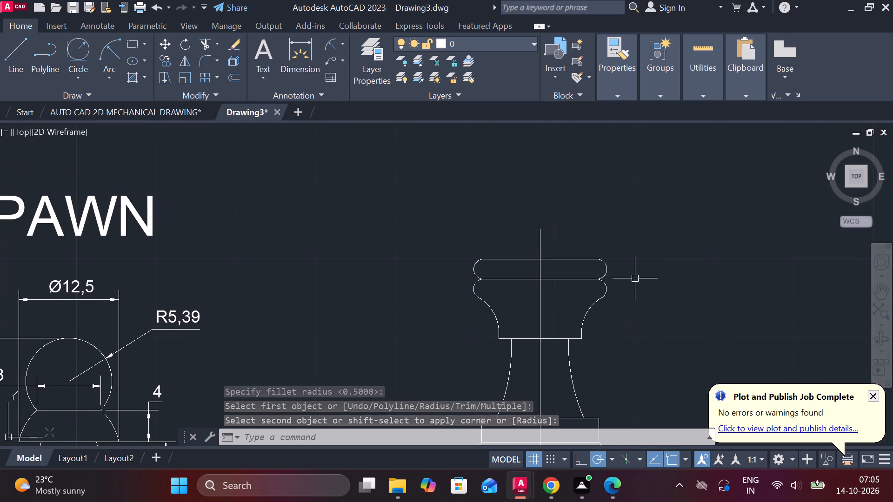
key(Escape)
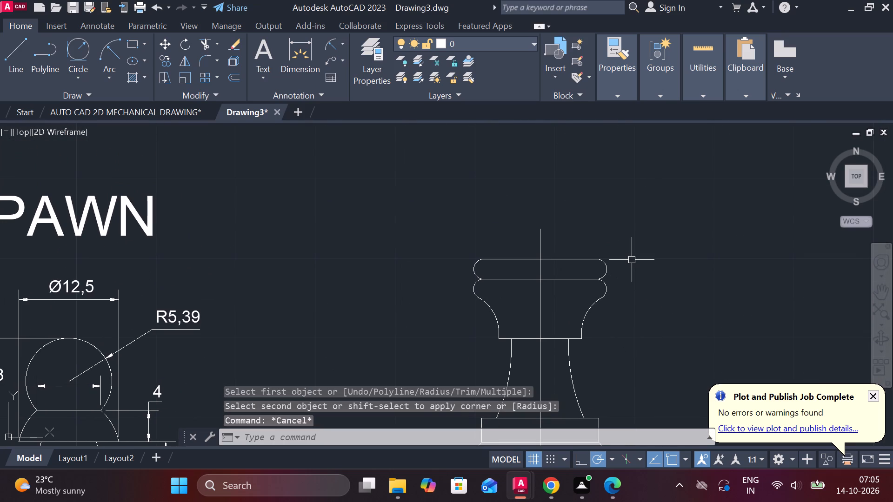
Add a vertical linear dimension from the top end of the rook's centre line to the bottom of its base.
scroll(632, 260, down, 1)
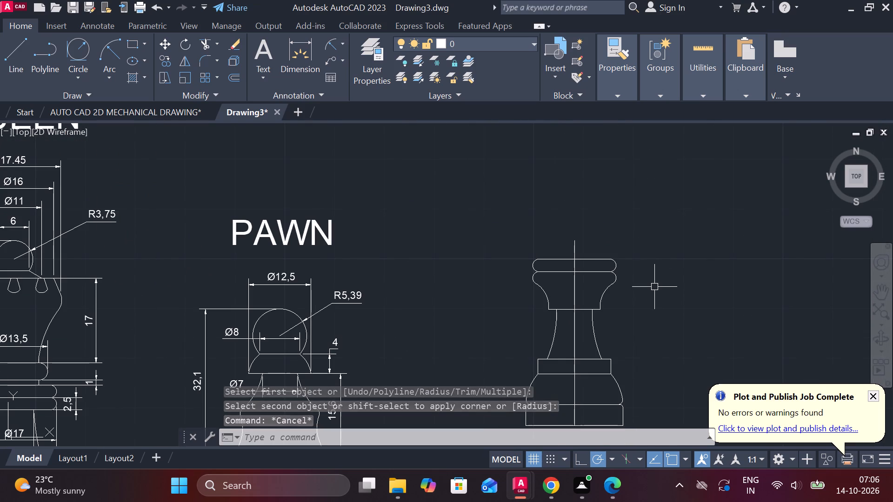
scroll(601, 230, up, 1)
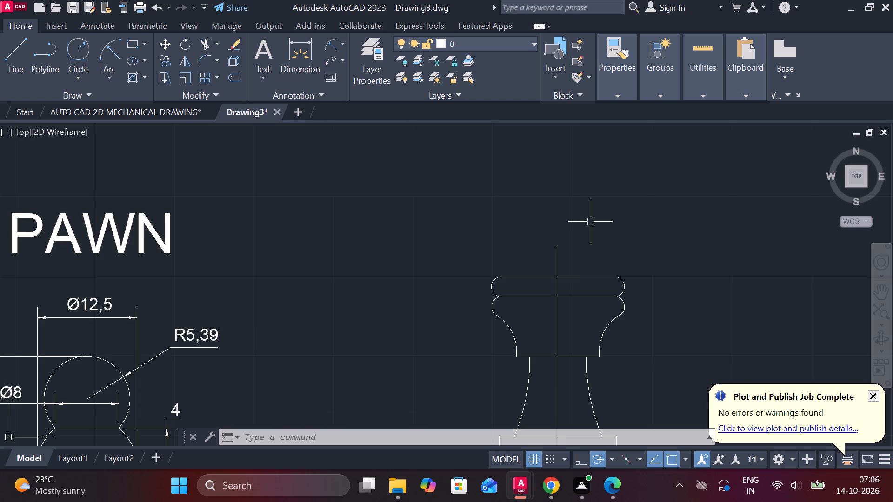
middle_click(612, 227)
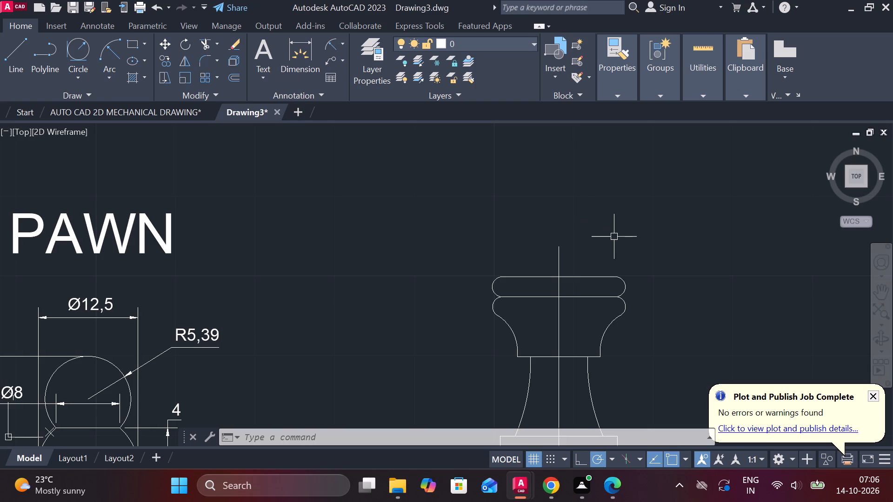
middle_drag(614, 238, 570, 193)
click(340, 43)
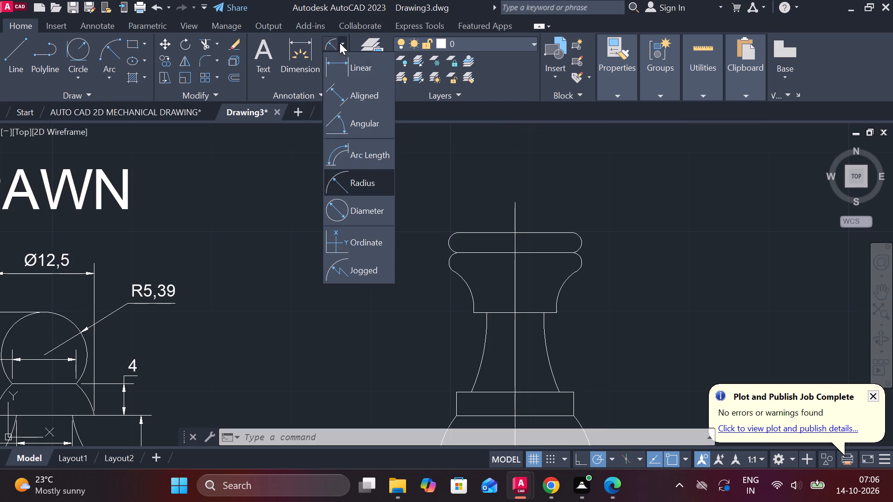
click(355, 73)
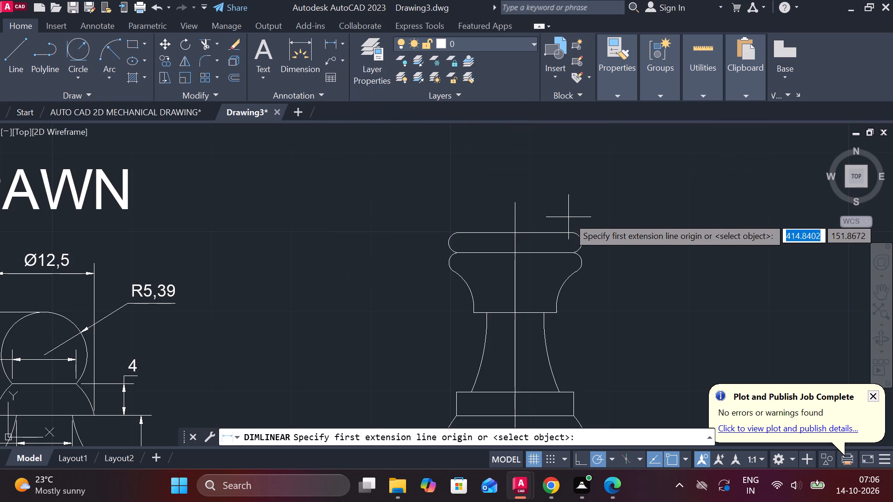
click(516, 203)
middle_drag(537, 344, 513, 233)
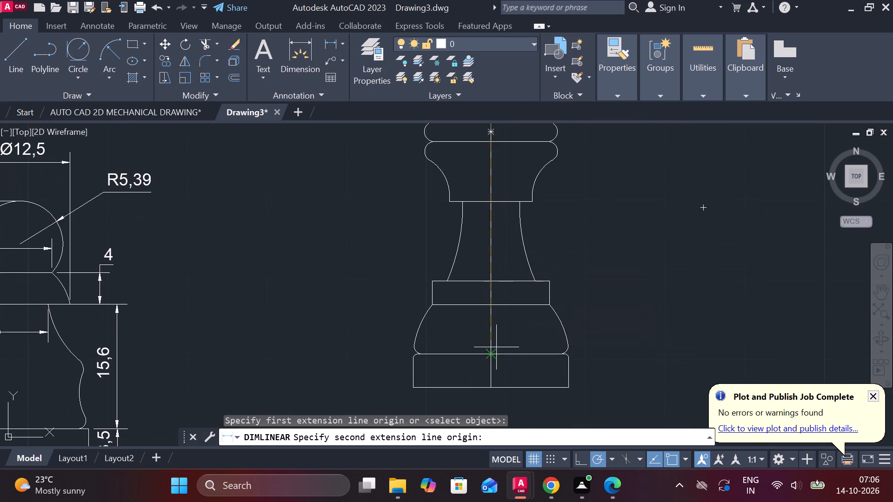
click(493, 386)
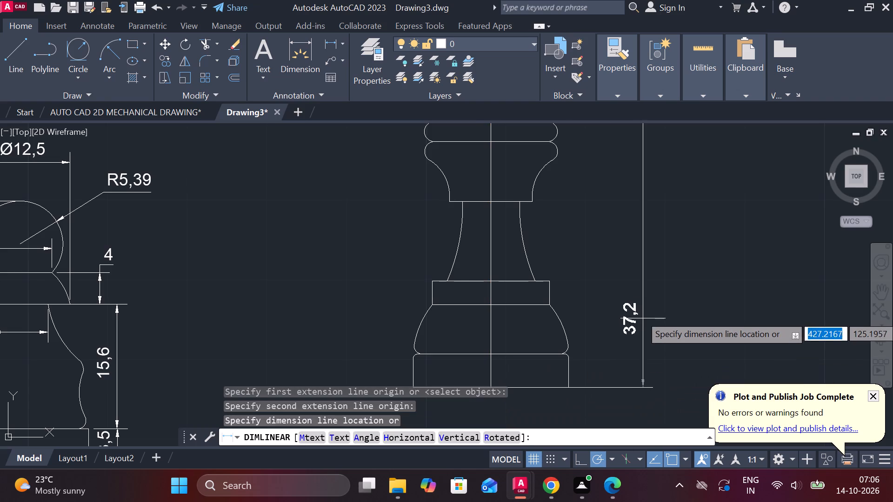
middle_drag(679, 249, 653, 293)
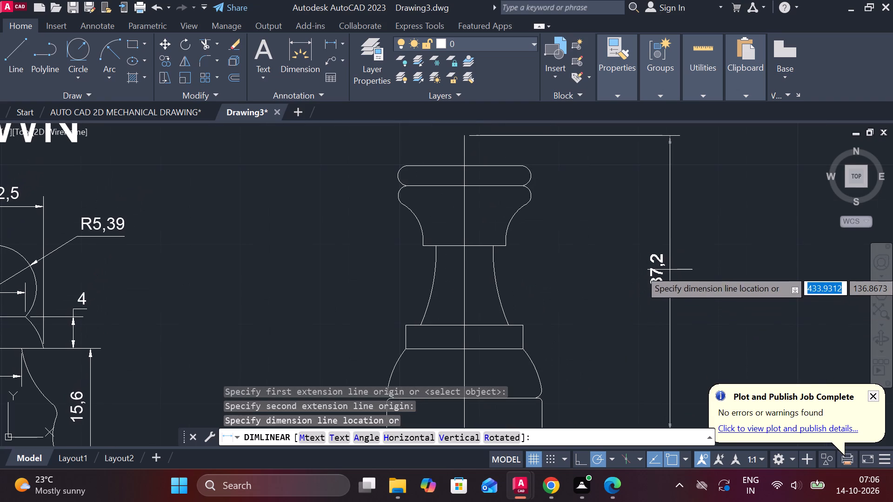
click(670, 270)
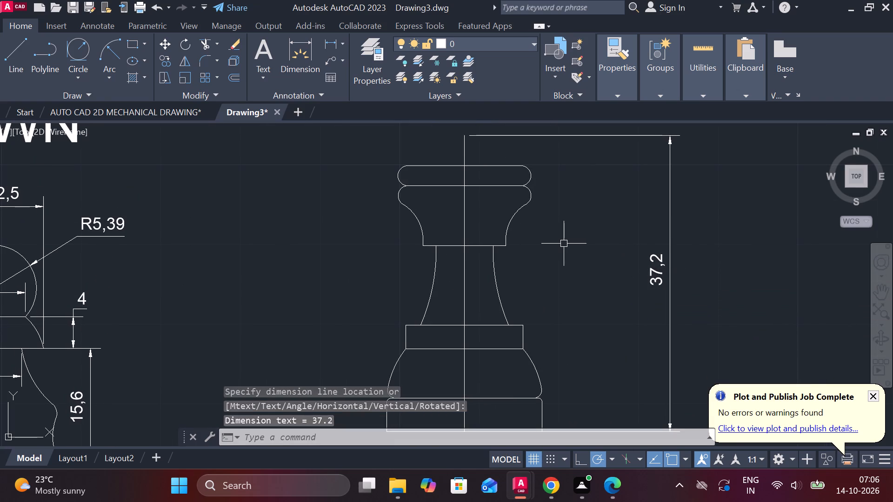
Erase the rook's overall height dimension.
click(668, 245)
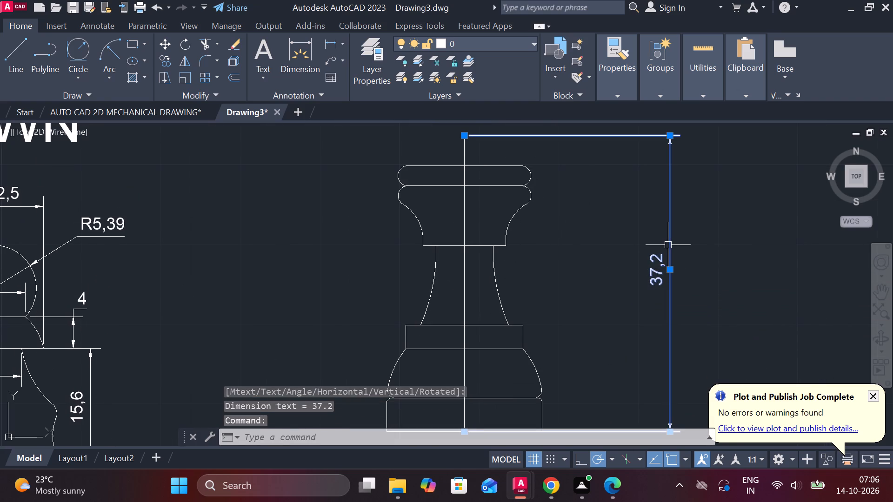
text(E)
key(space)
Draw a horizontal line 7.8 long to the left from the top end of the rook's centre line.
middle_drag(626, 199, 637, 203)
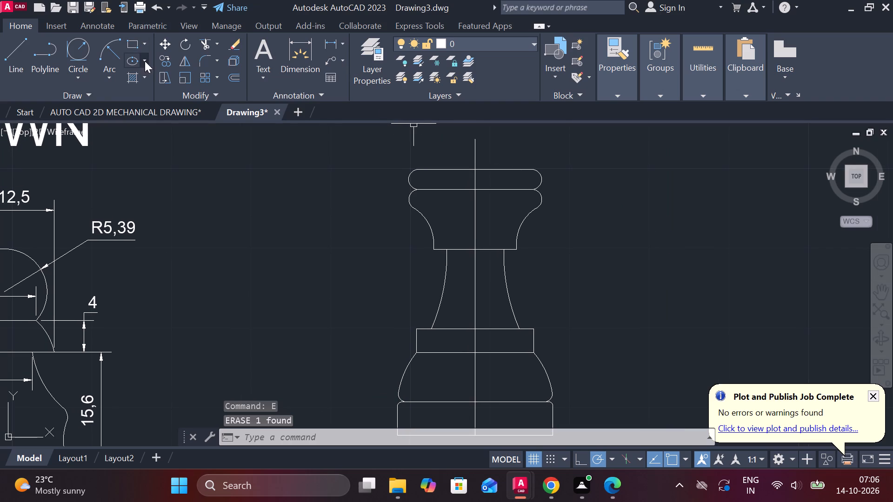
click(21, 51)
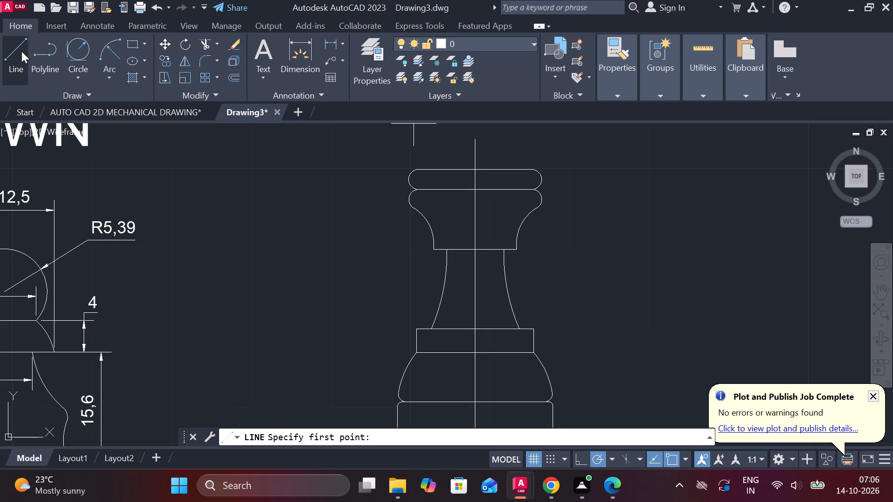
middle_drag(246, 151, 253, 252)
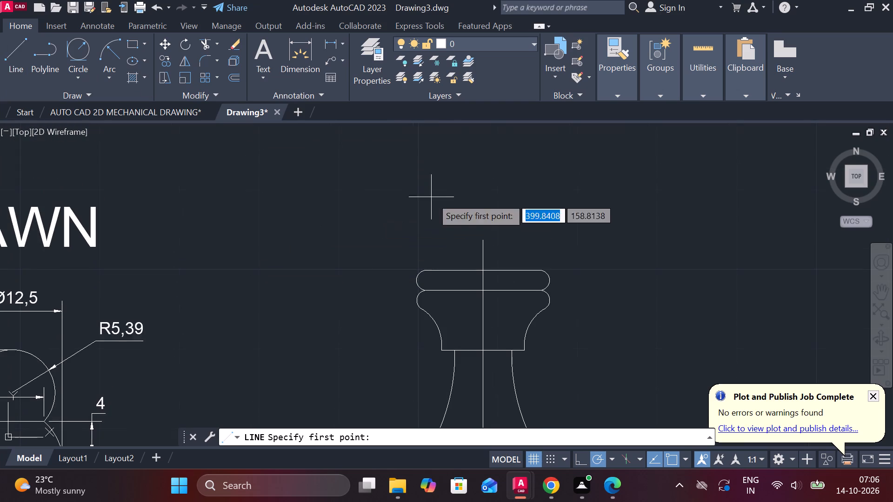
click(486, 243)
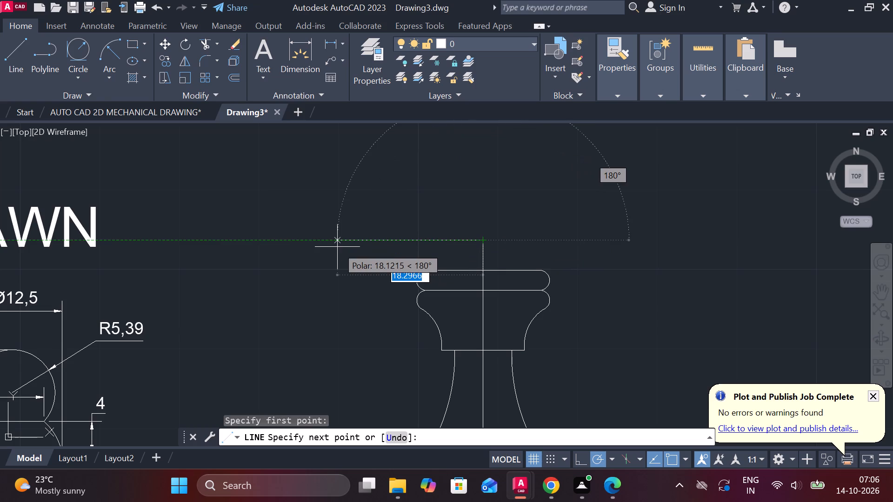
text(7.8)
key(Return)
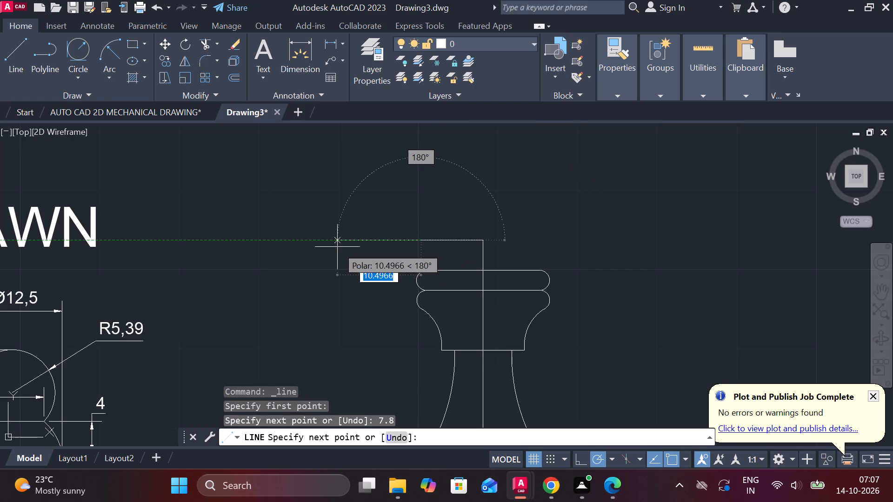
scroll(434, 301, up, 2)
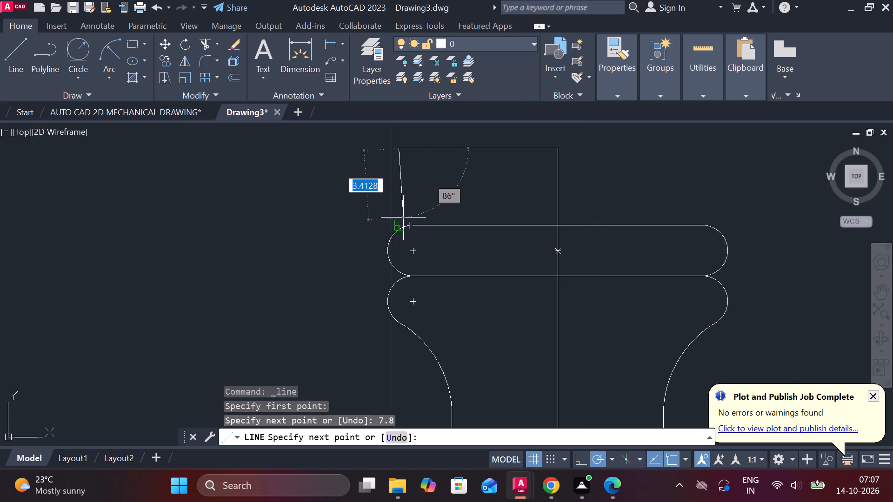
scroll(403, 218, down, 1)
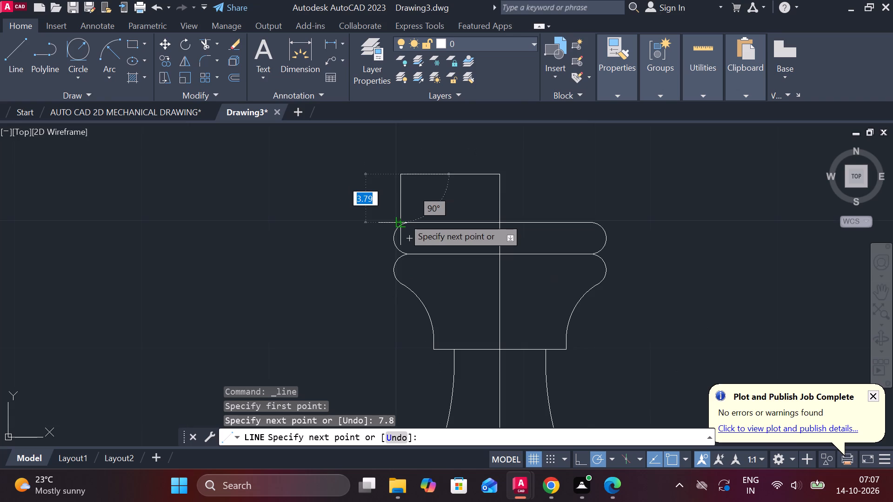
key(grave)
key(Escape)
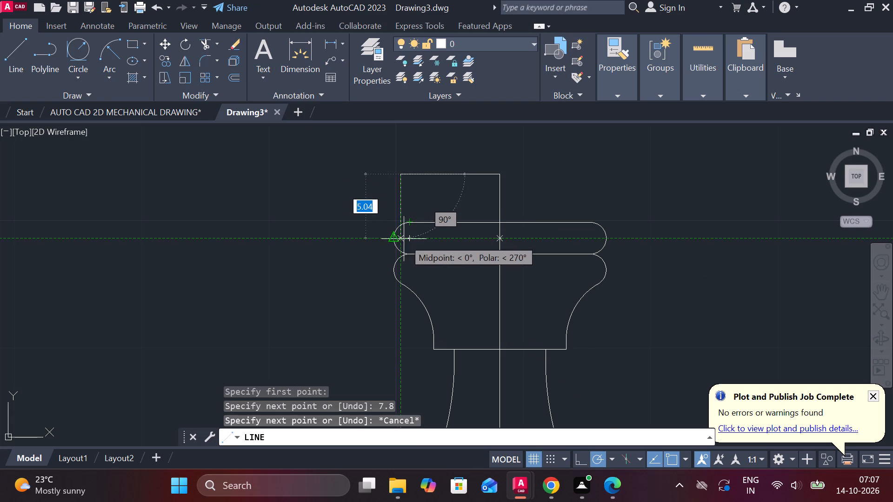
key(Escape)
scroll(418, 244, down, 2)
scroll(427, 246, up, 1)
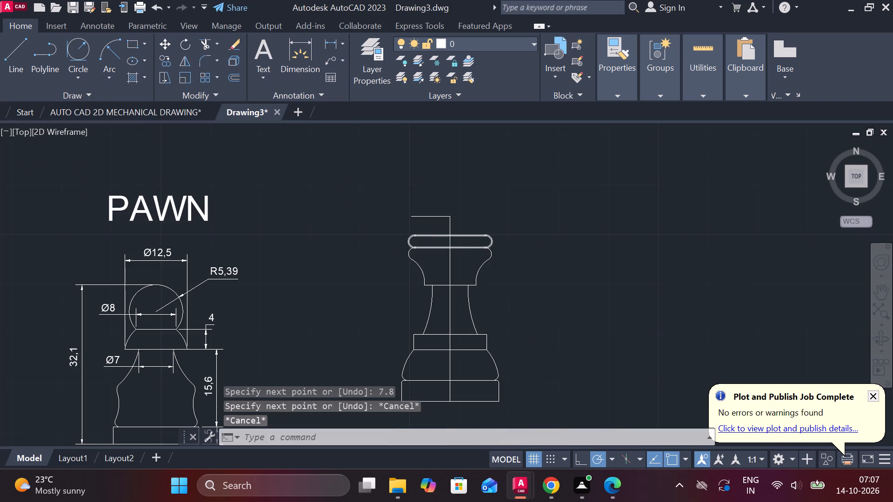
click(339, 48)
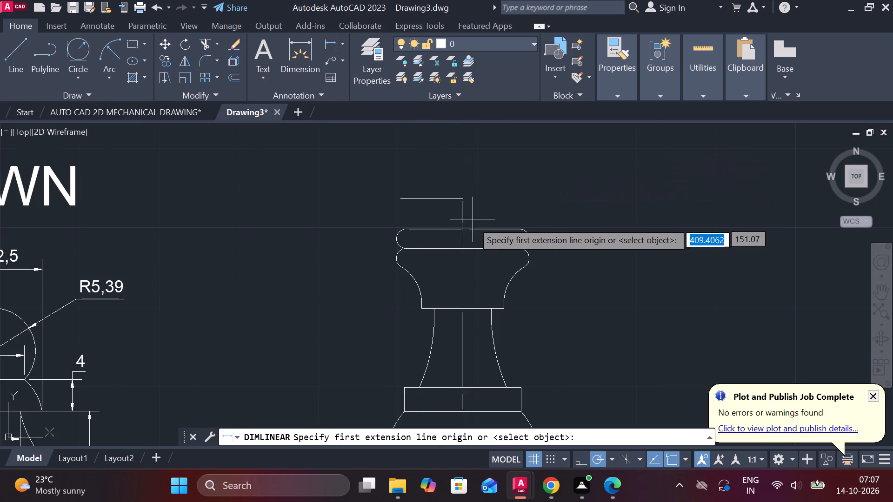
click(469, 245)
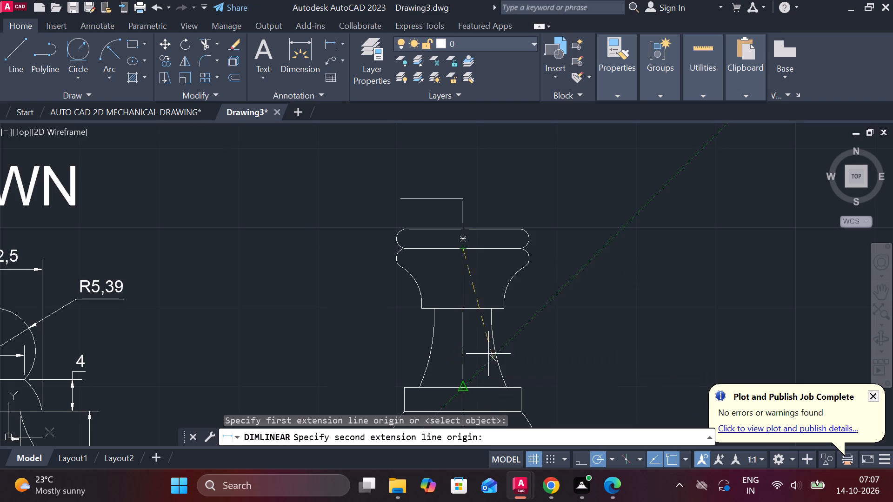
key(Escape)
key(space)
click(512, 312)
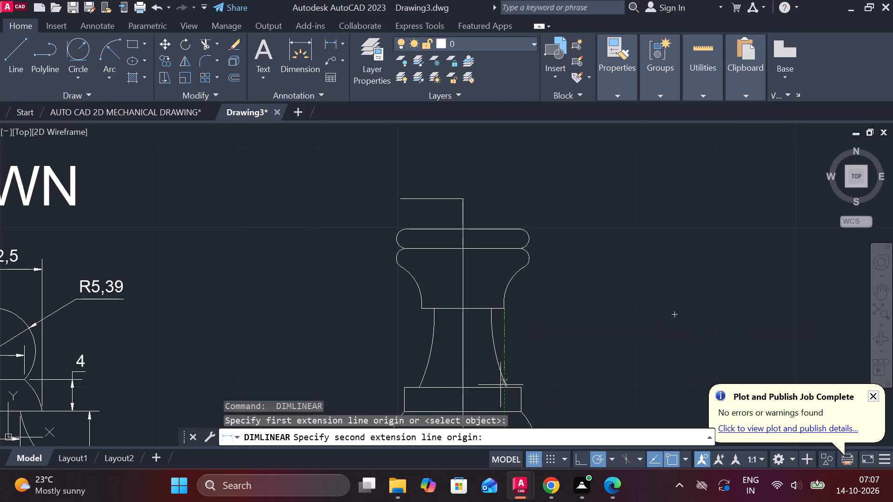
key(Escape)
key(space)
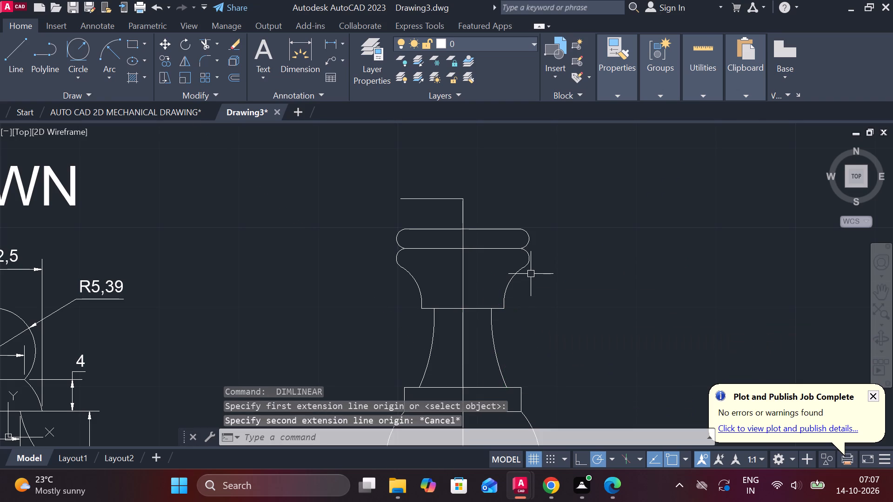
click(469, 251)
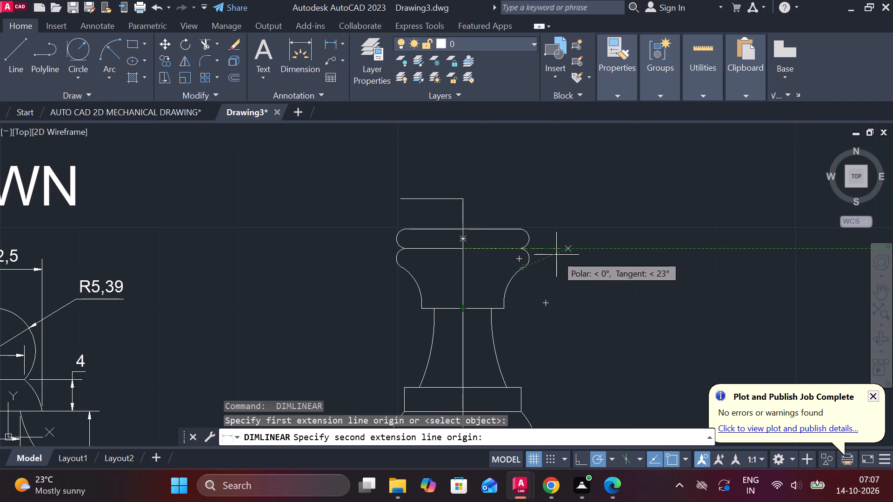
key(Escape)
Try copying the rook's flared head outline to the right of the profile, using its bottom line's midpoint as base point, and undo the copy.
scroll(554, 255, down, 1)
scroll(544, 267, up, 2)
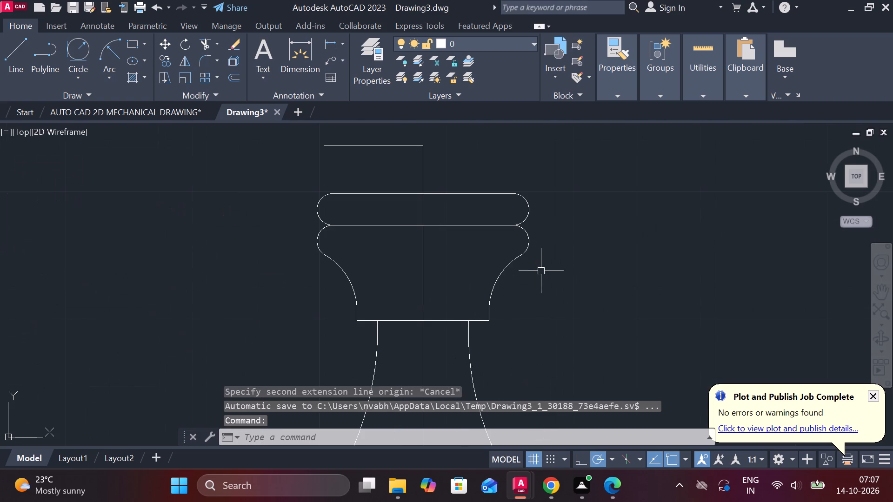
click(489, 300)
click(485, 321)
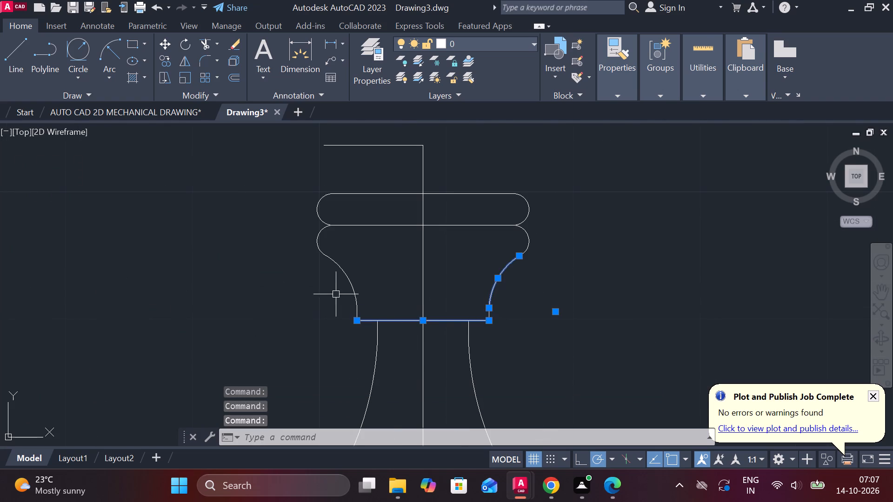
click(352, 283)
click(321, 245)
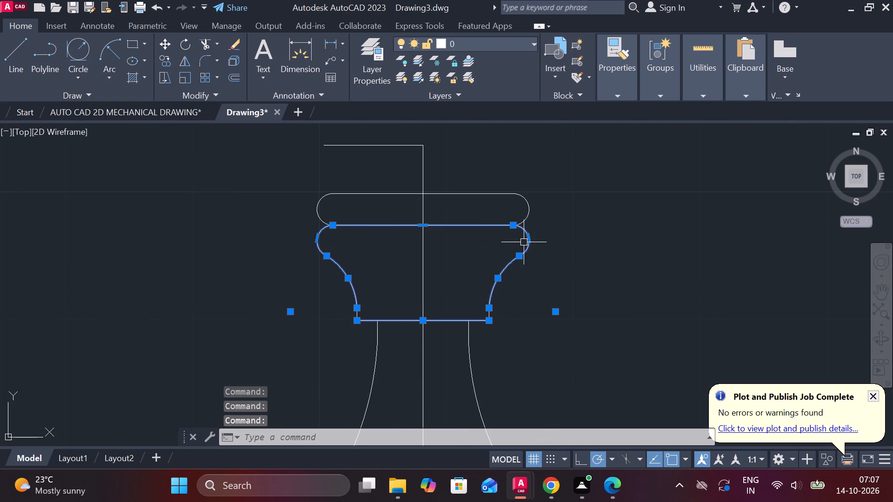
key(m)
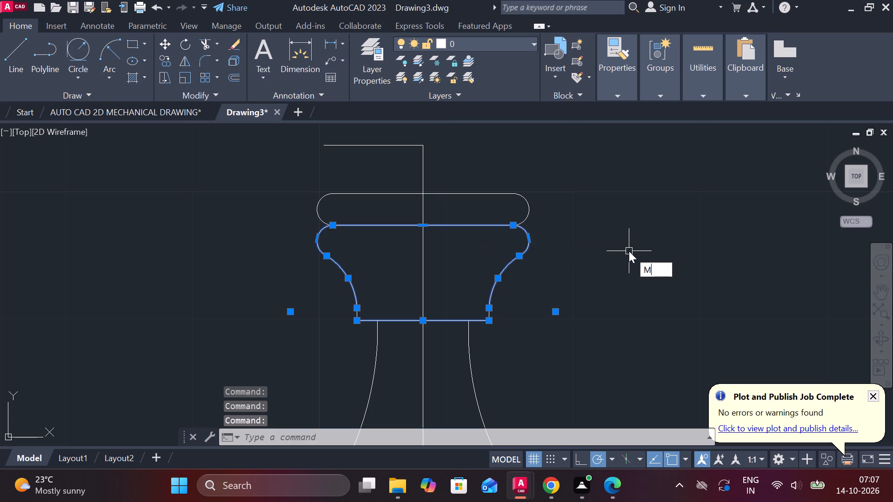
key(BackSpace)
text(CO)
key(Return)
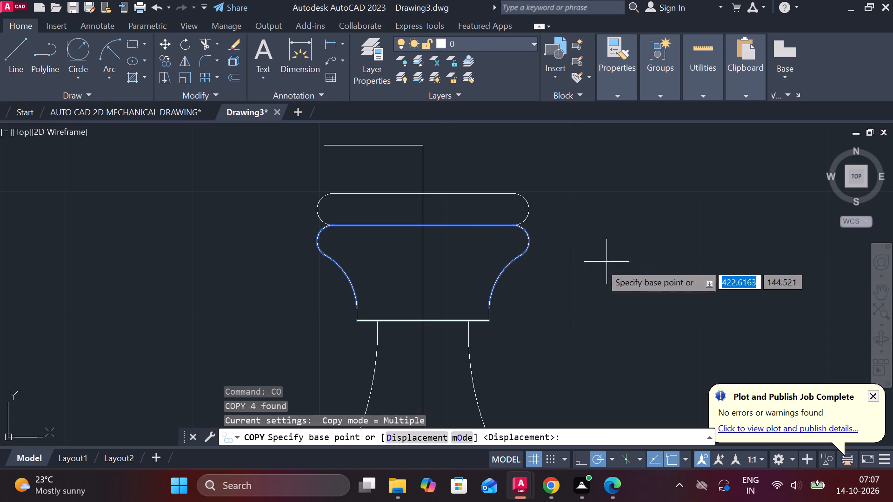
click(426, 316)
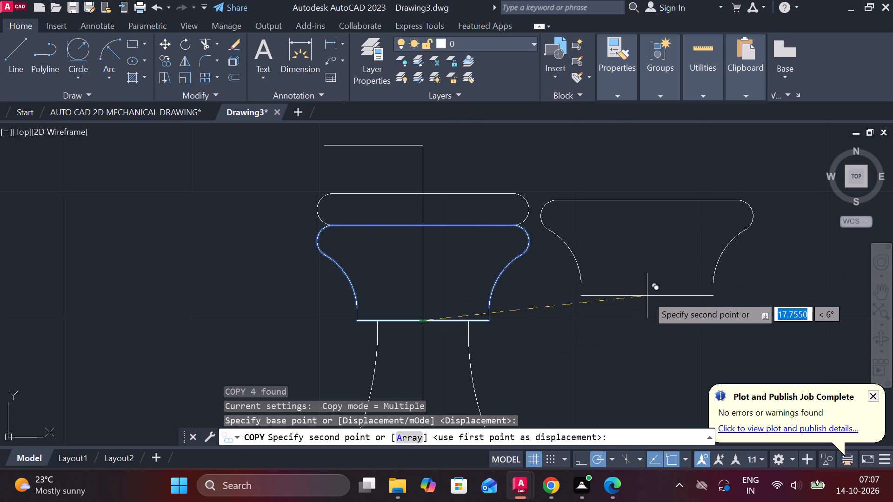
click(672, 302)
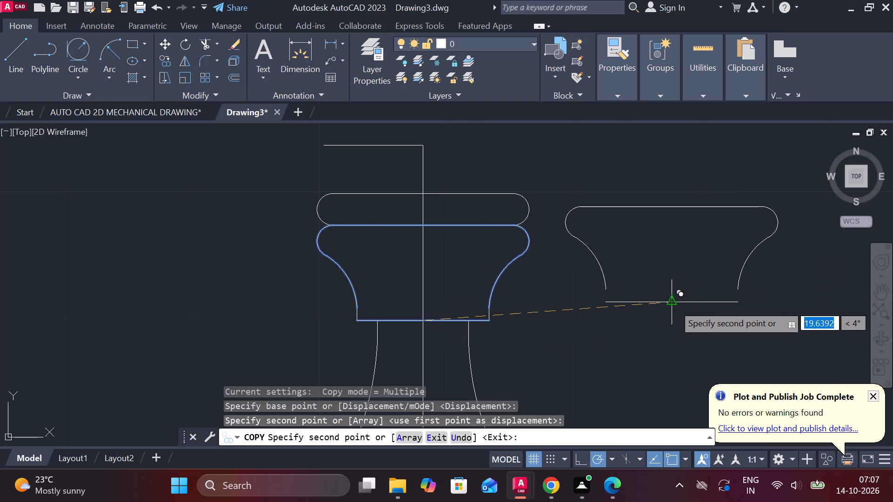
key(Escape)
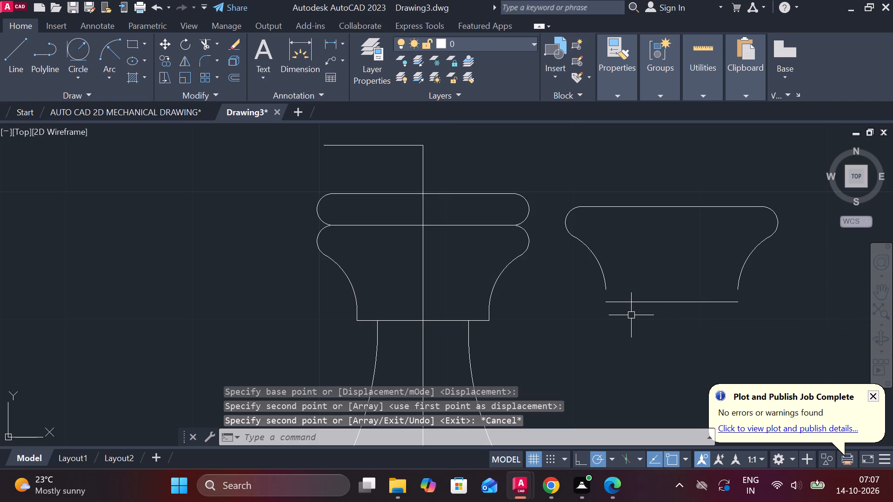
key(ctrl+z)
Copy the rook's complete flared head outline to the right of the profile, using its bottom line's midpoint as base point.
scroll(492, 325, up, 2)
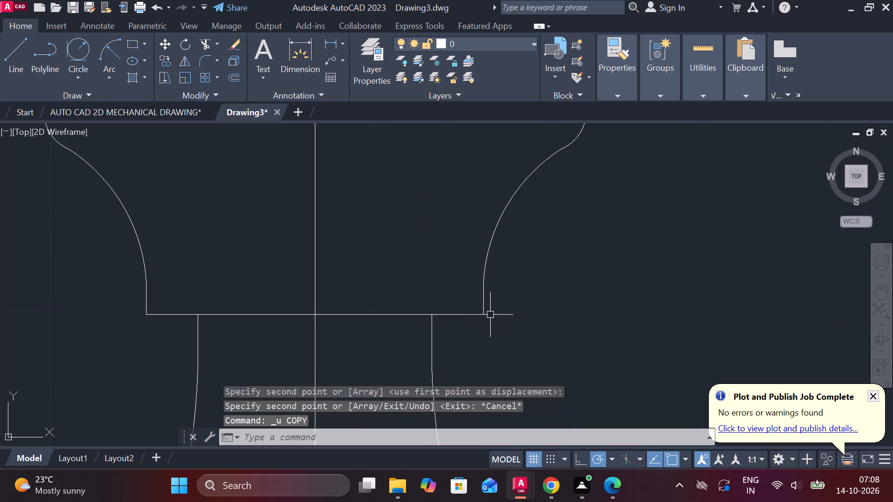
click(483, 300)
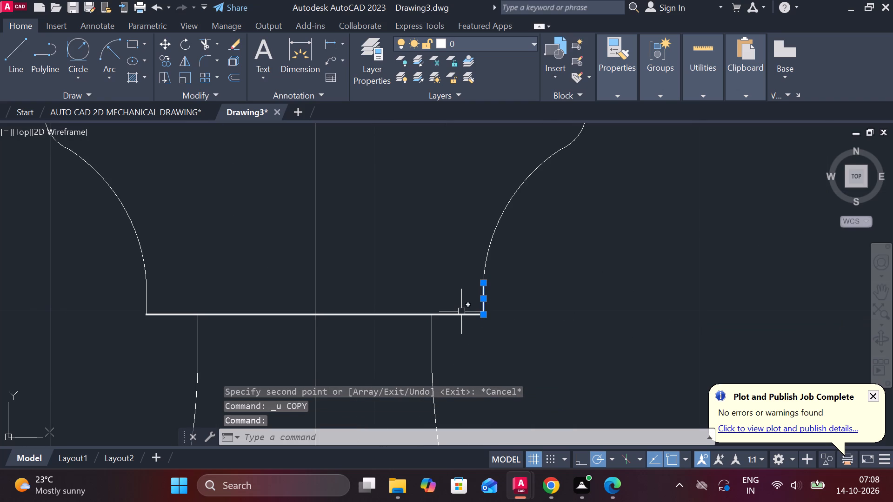
click(461, 313)
click(485, 250)
scroll(487, 250, down, 2)
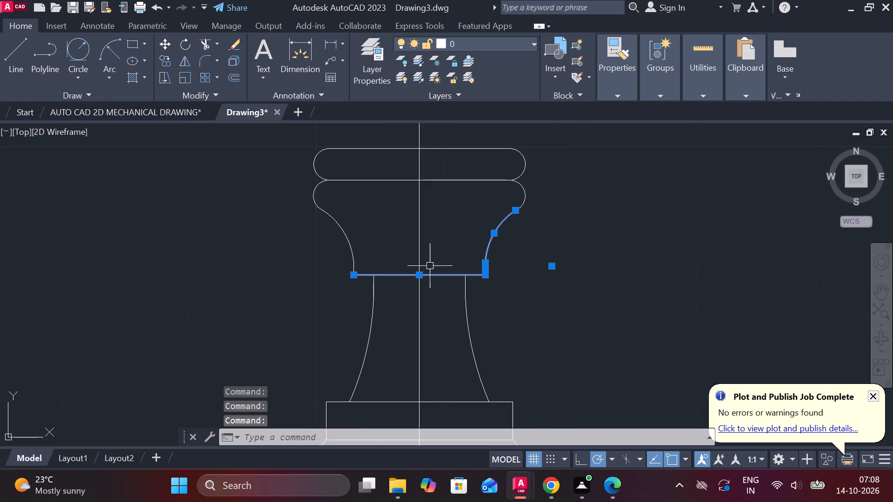
scroll(349, 273, up, 5)
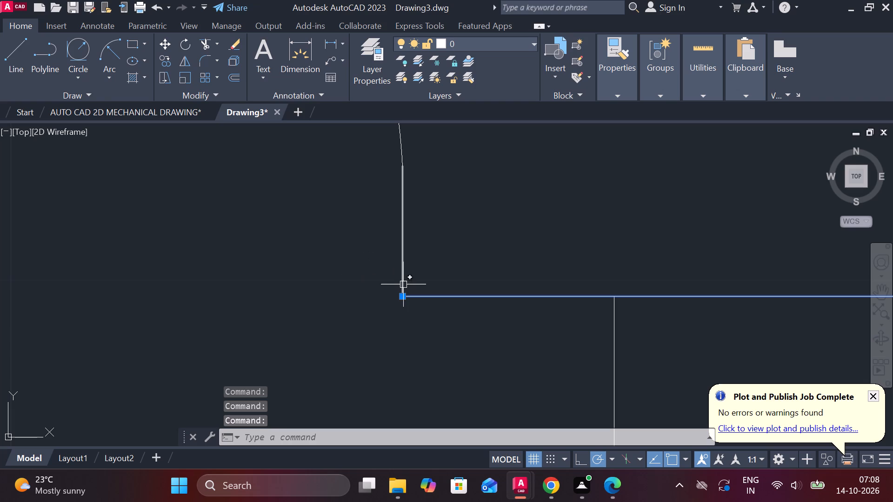
click(404, 284)
scroll(415, 270, down, 3)
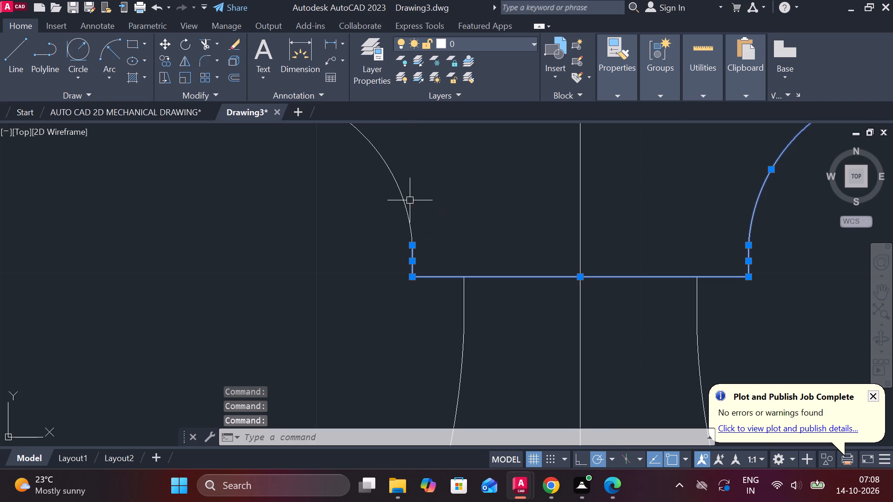
click(404, 198)
scroll(419, 207, down, 2)
middle_drag(420, 208, 394, 275)
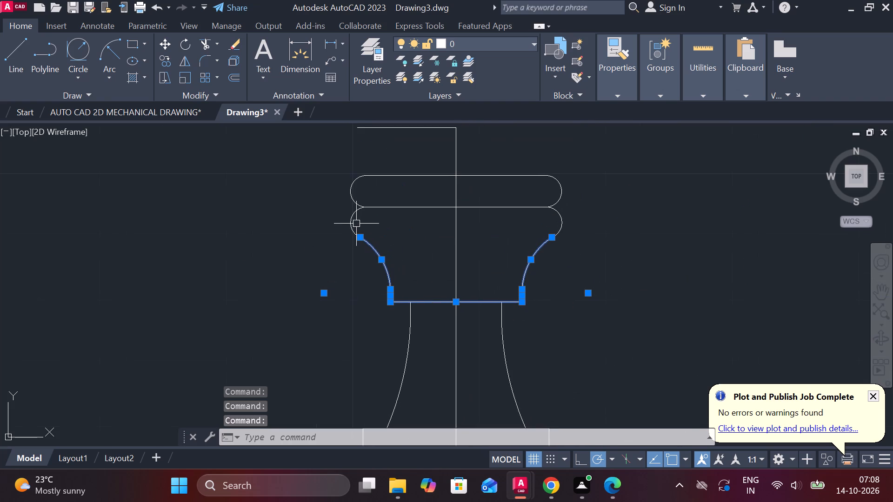
click(354, 220)
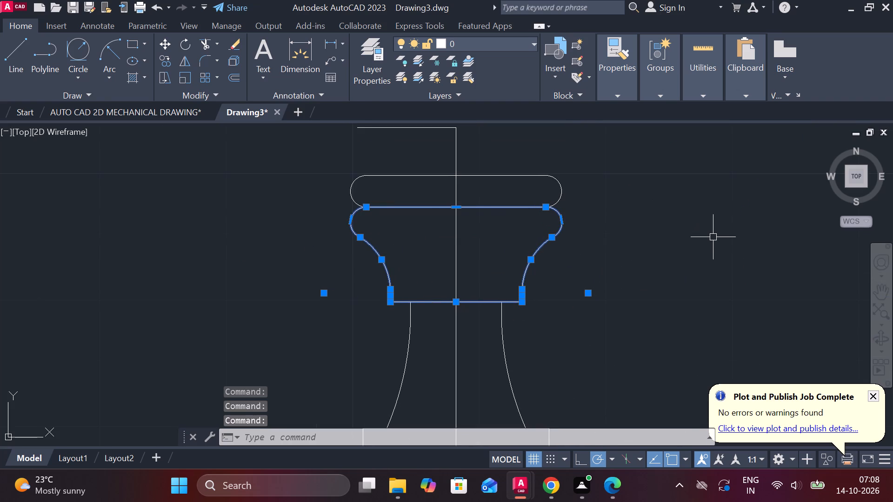
text(CO)
key(Return)
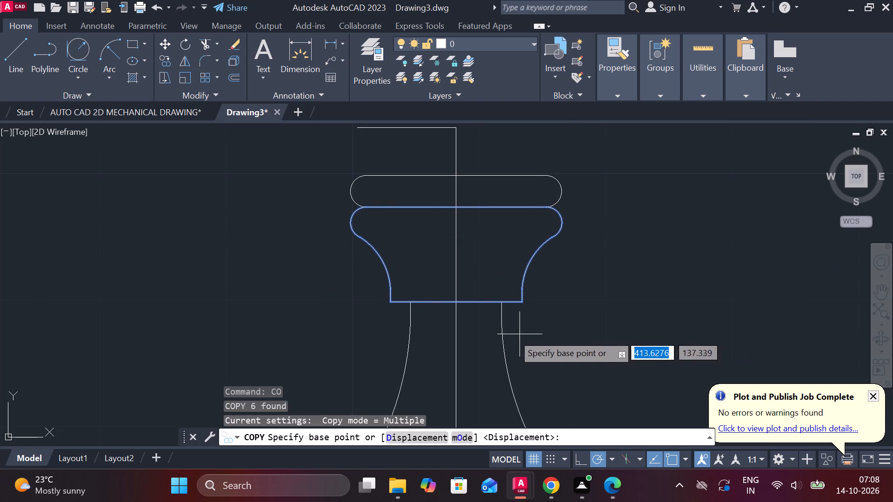
click(460, 305)
middle_drag(648, 289, 569, 302)
click(689, 315)
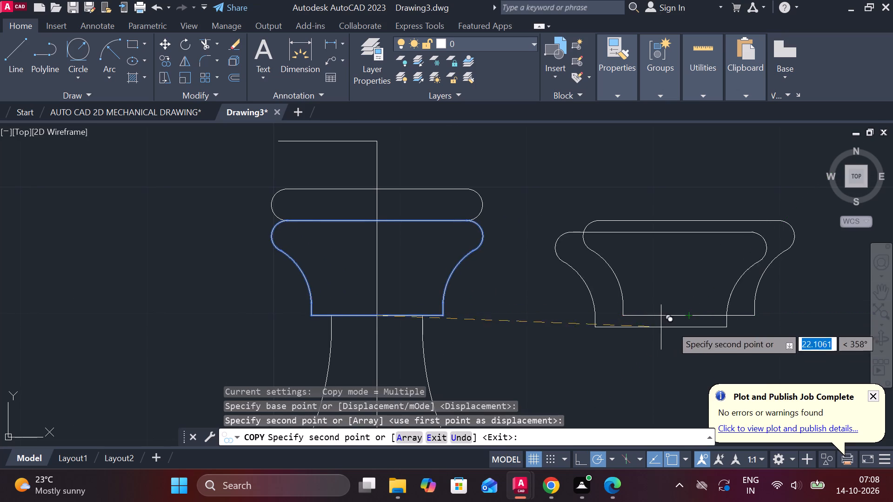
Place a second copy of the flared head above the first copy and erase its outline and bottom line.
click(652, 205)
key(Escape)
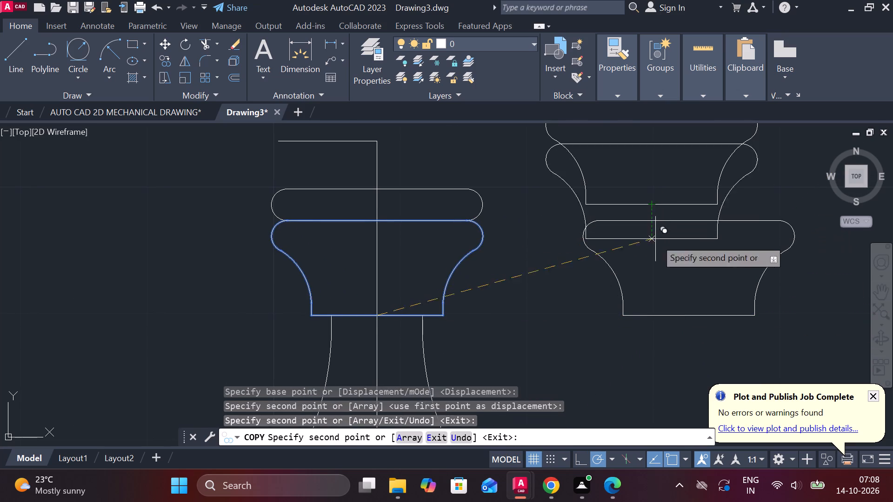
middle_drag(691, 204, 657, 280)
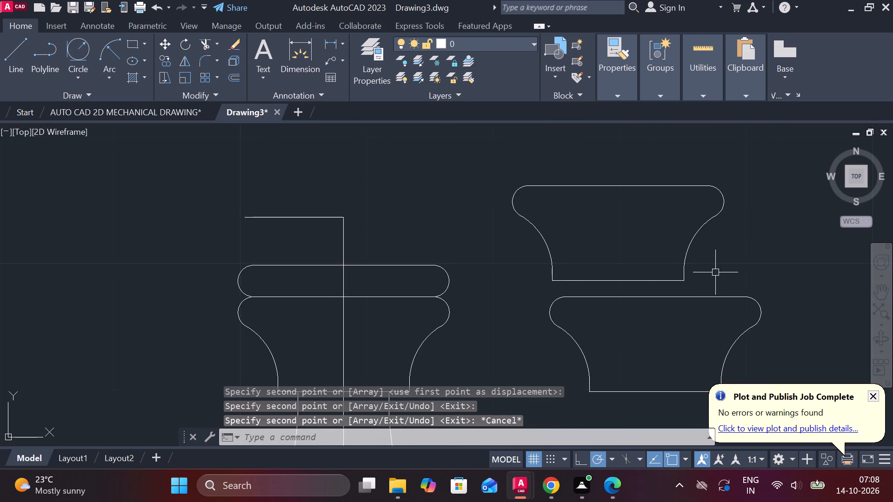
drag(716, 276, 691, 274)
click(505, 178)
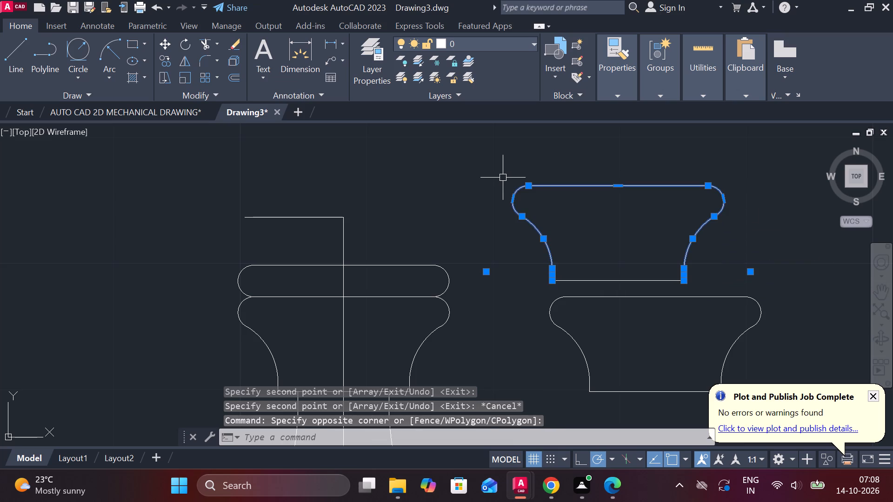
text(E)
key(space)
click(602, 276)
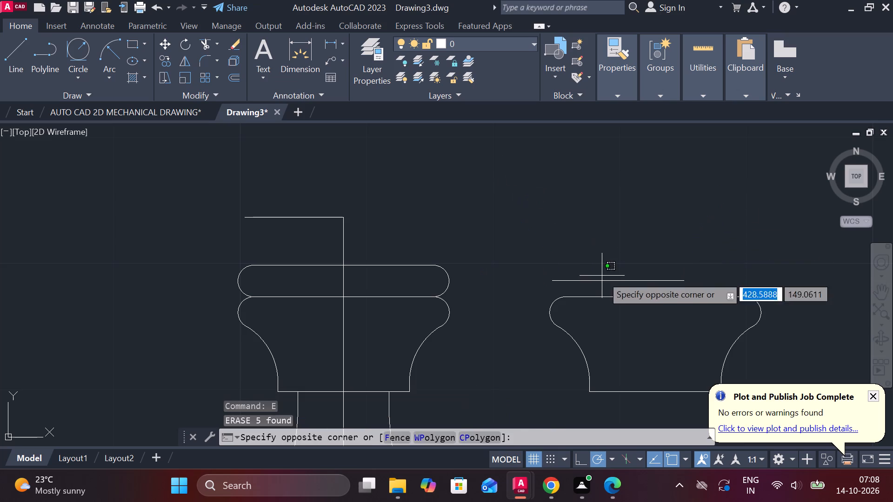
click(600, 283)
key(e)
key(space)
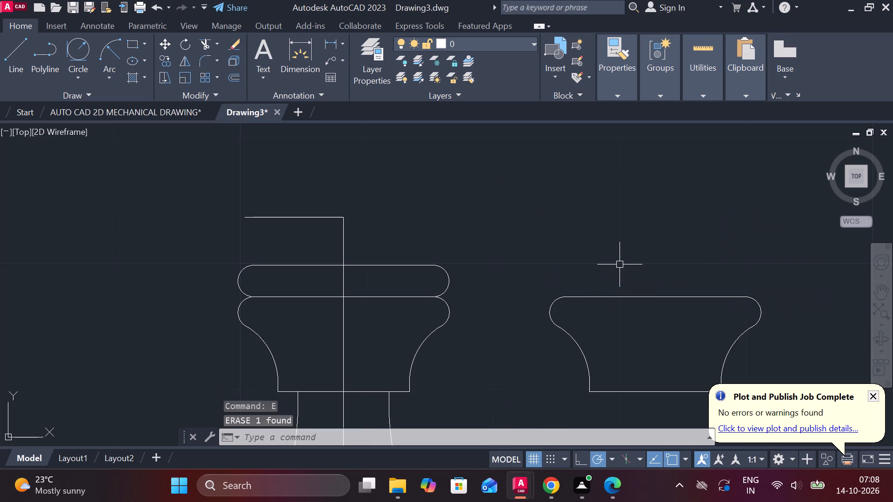
Erase the original flared head outline between the rook's rounded top band and its neck.
scroll(450, 328, down, 1)
scroll(447, 334, up, 1)
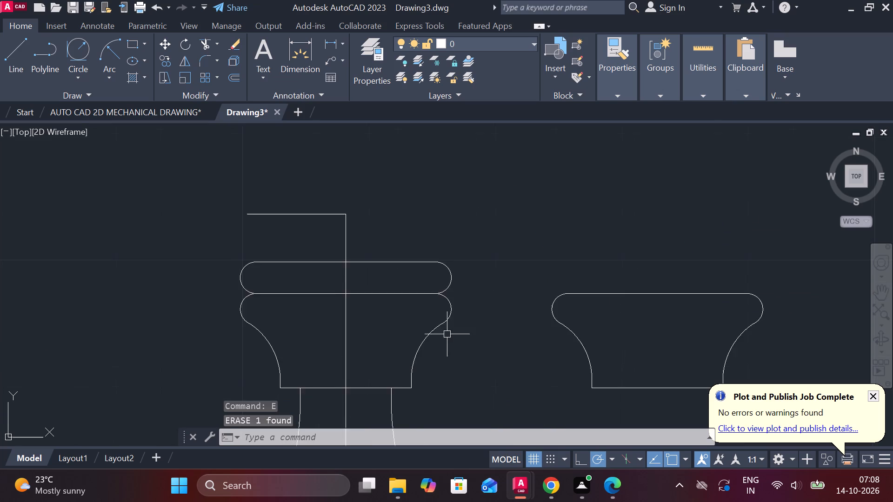
middle_drag(447, 340, 491, 324)
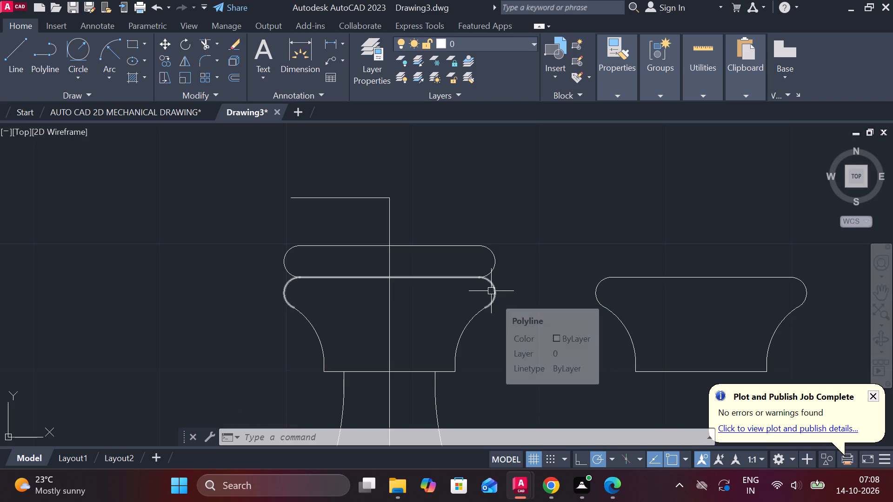
scroll(492, 291, down, 1)
middle_drag(494, 379, 494, 378)
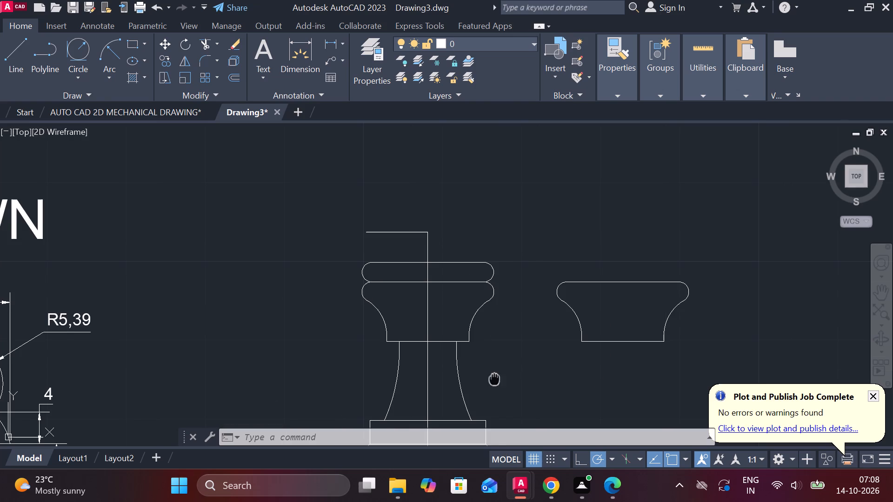
middle_drag(494, 378, 494, 355)
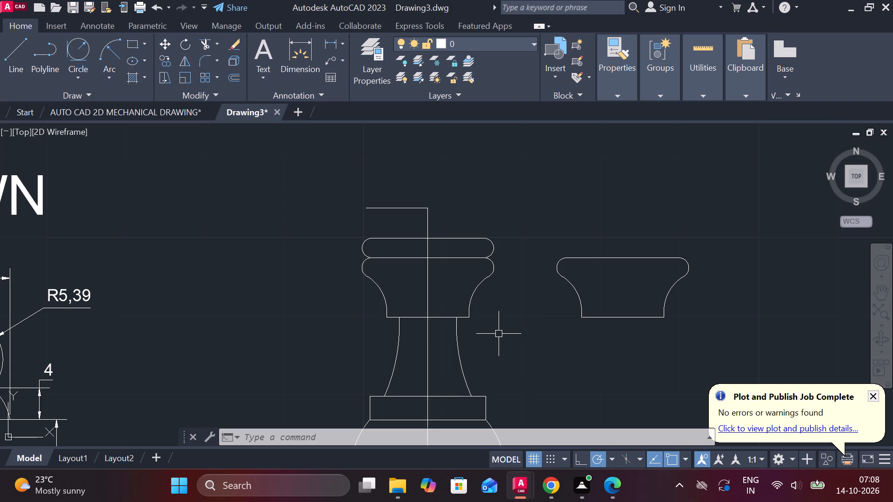
click(475, 300)
click(388, 300)
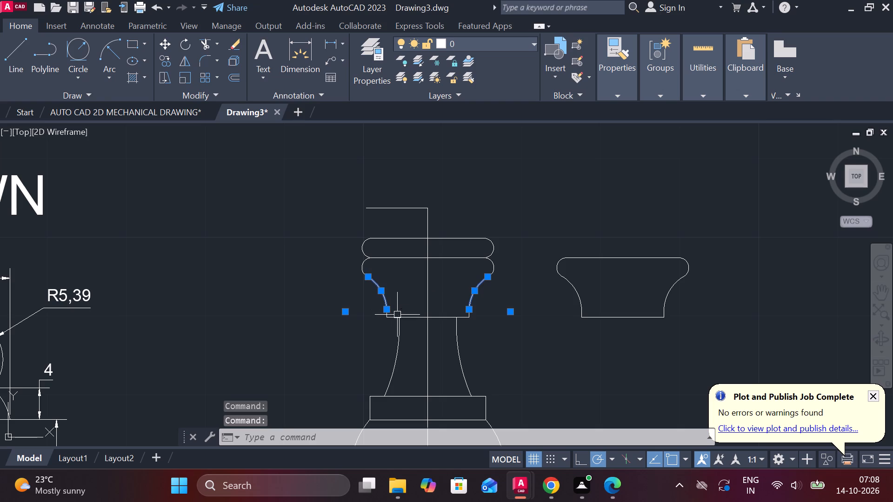
scroll(395, 317, up, 3)
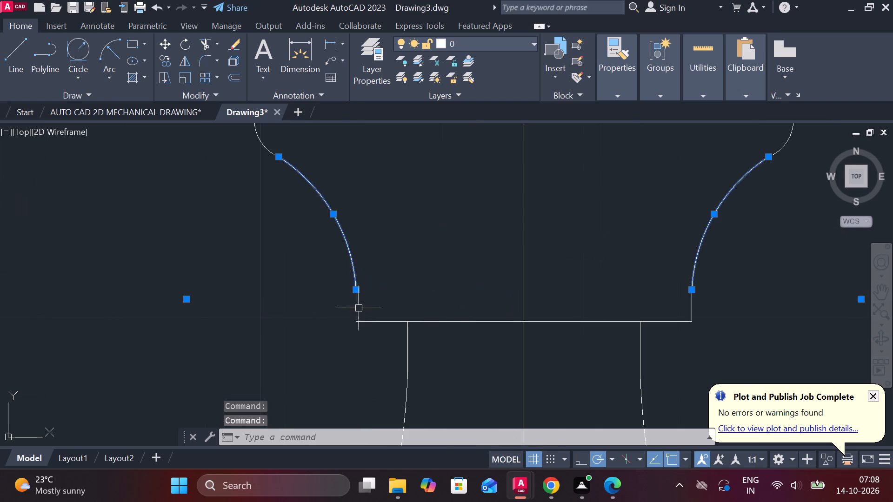
click(357, 308)
click(427, 322)
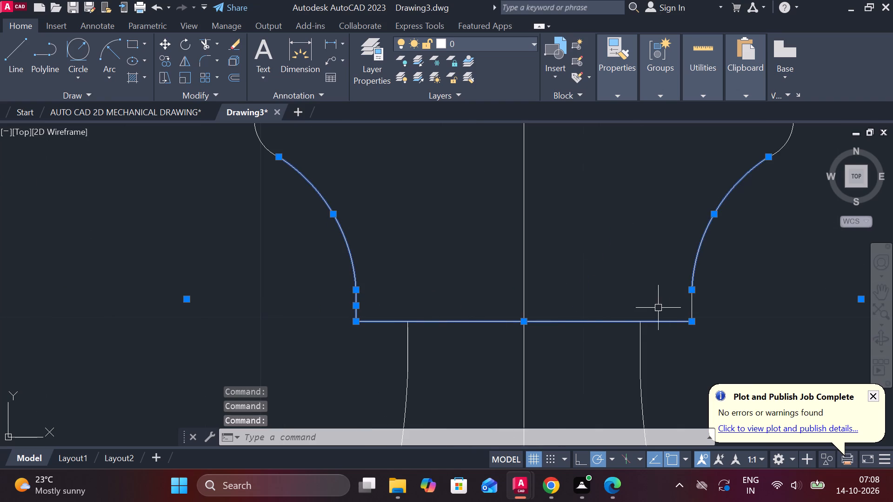
click(692, 301)
scroll(715, 299, down, 2)
middle_drag(715, 298, 685, 343)
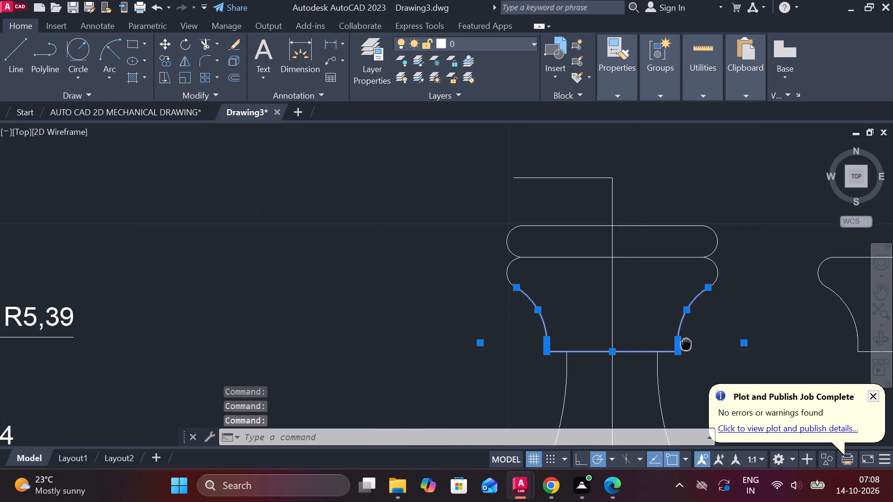
click(714, 272)
text(E)
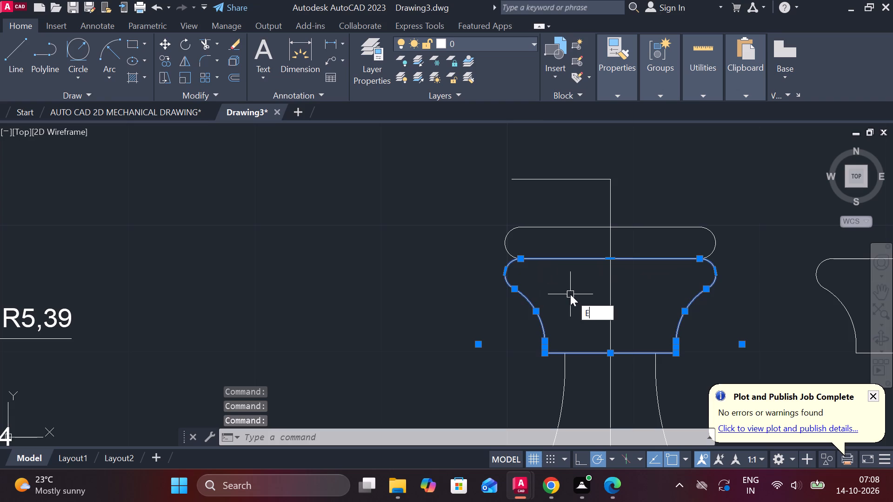
key(space)
Draw a horizontal line closing the top of the rook's neck between the upper ends of its two side curves.
middle_drag(646, 314, 626, 312)
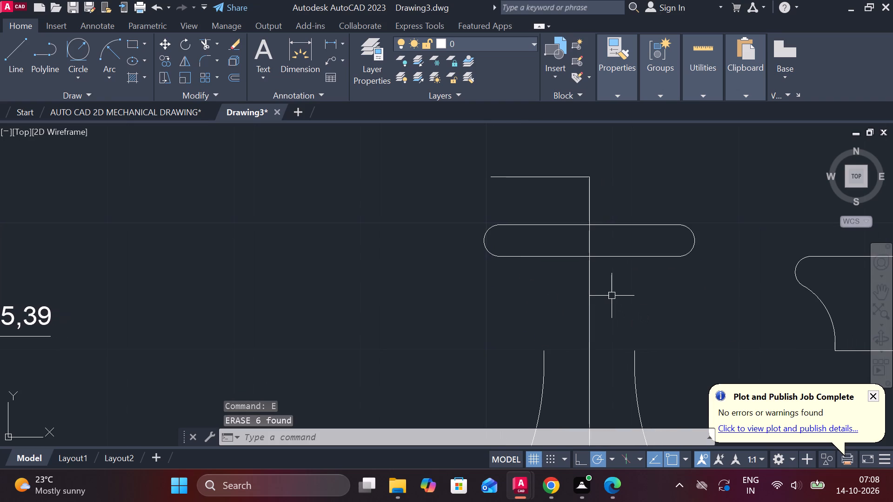
key(l)
key(Return)
click(549, 350)
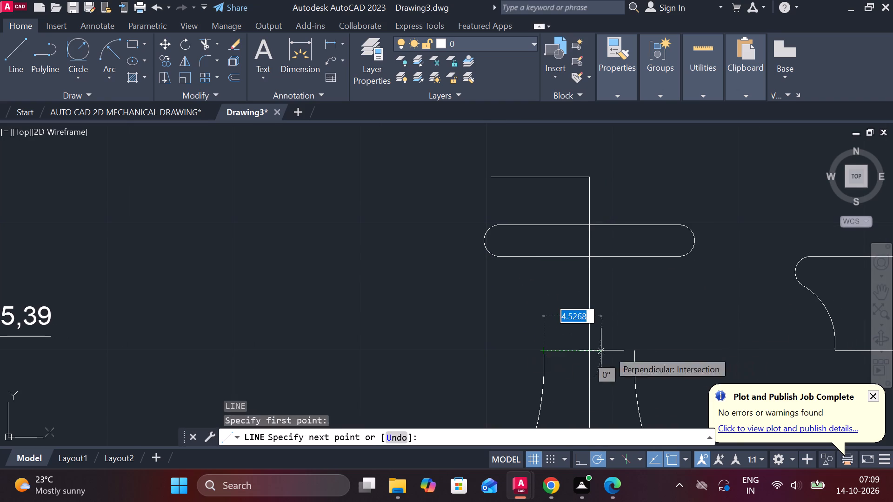
click(633, 352)
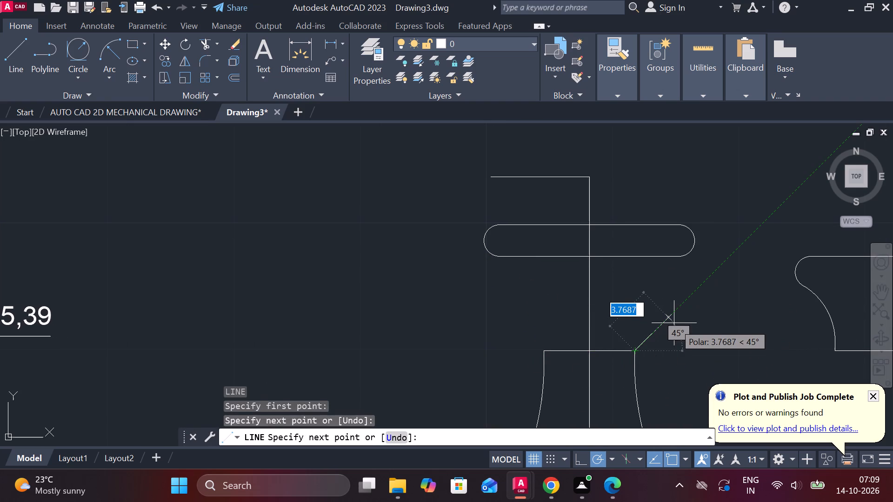
key(Escape)
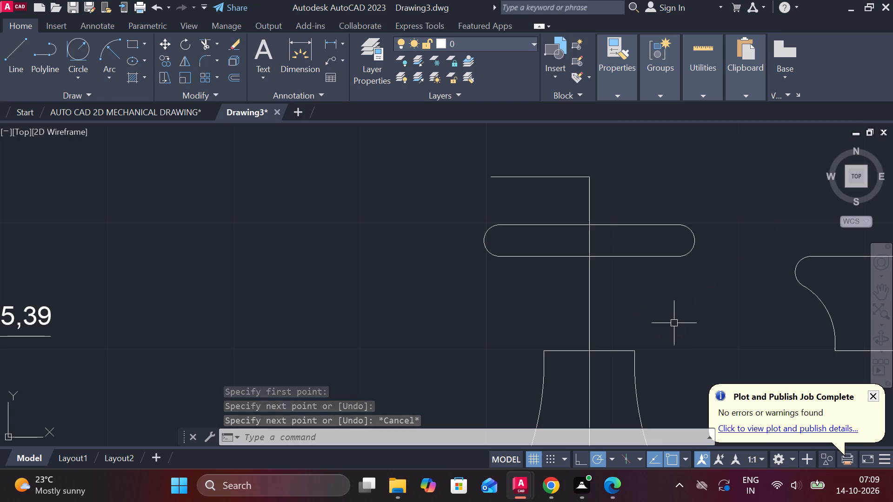
Offset the neck's top line 5 upward using the Through option.
middle_drag(674, 323, 635, 297)
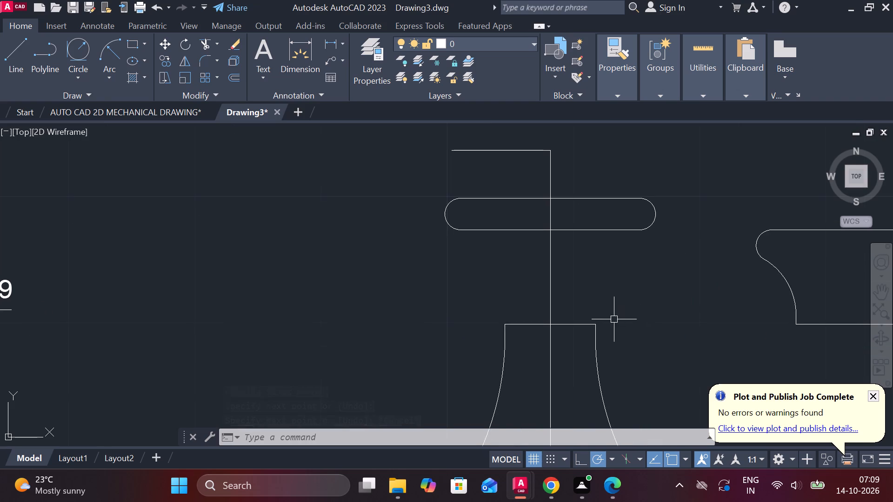
key(o)
key(Return)
key(Return)
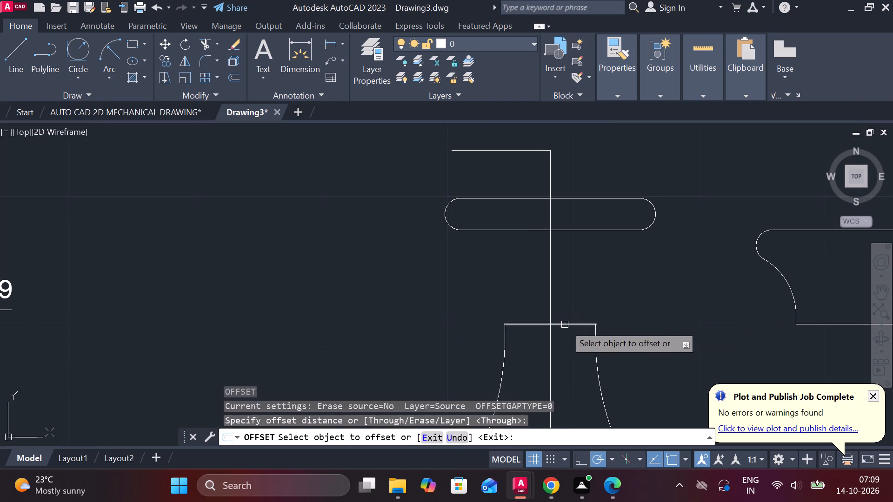
click(565, 324)
key(5)
key(Return)
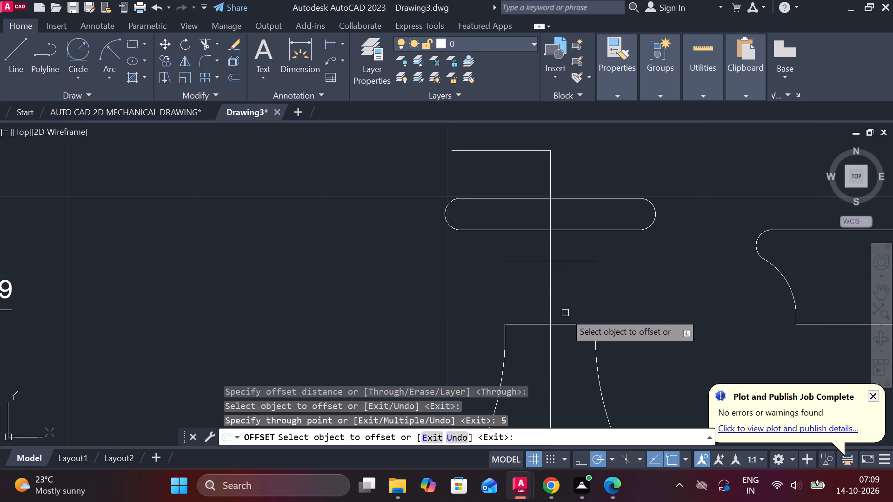
key(Escape)
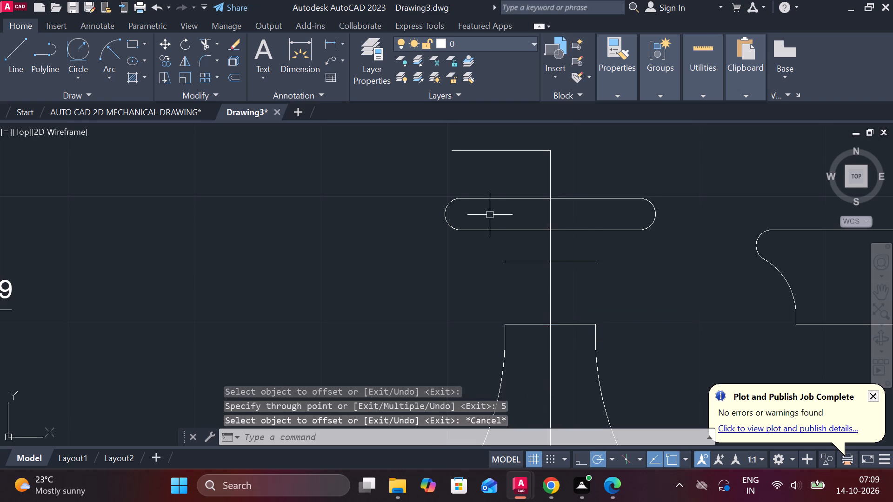
Copy the rook's rounded band 5 straight down, placing its top edge's midpoint on the offset line's midpoint.
click(440, 194)
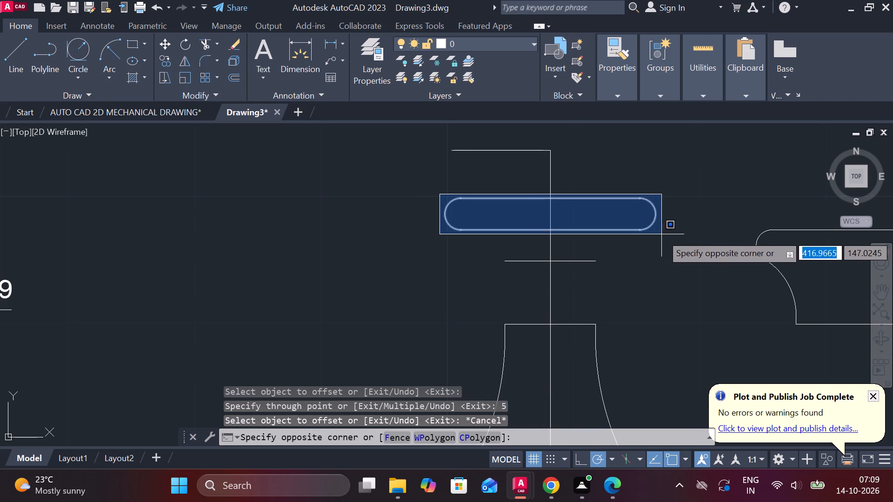
click(661, 234)
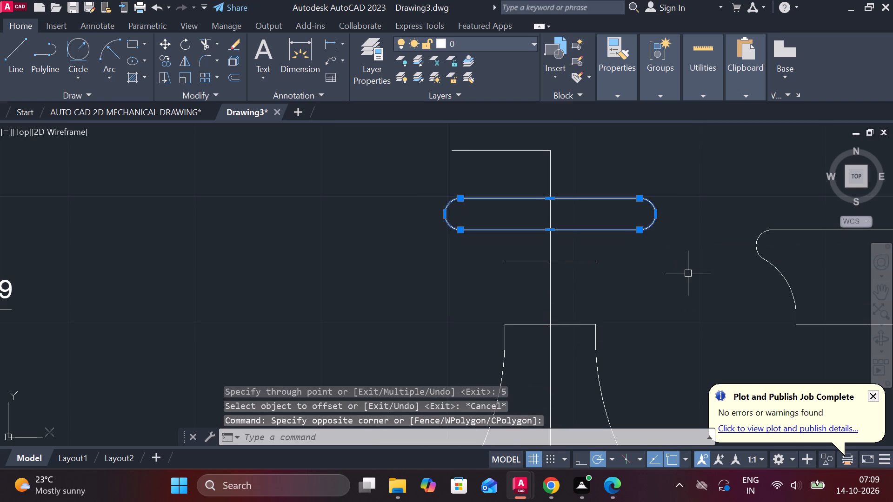
text(CO)
key(Return)
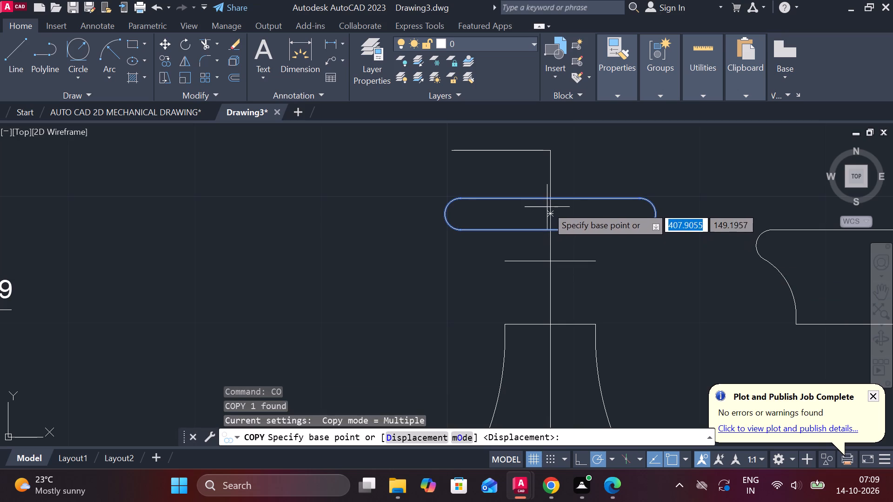
click(548, 201)
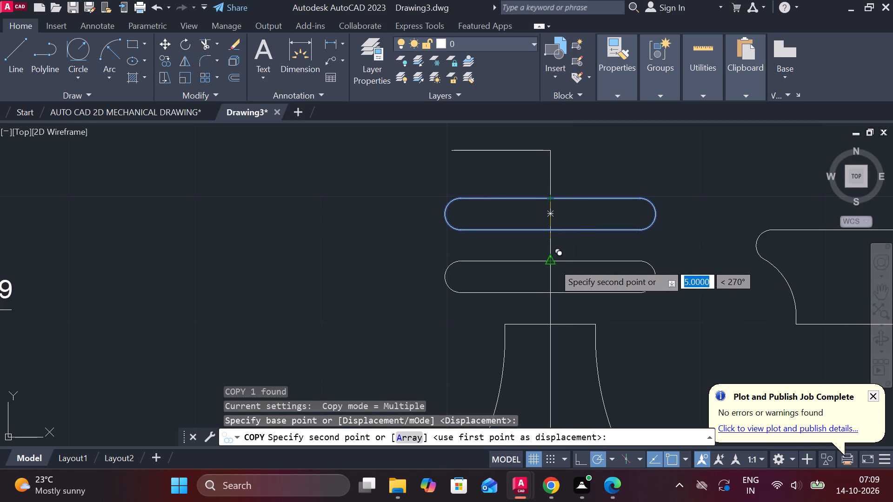
double_click(553, 263)
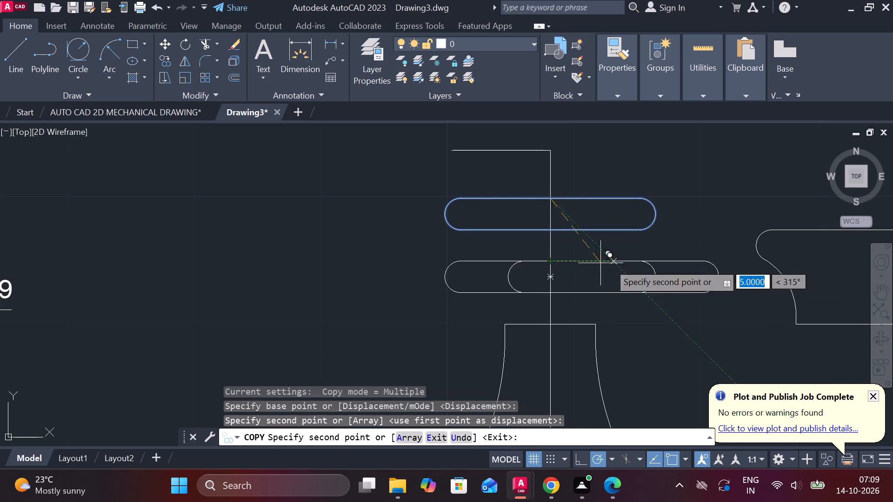
key(Escape)
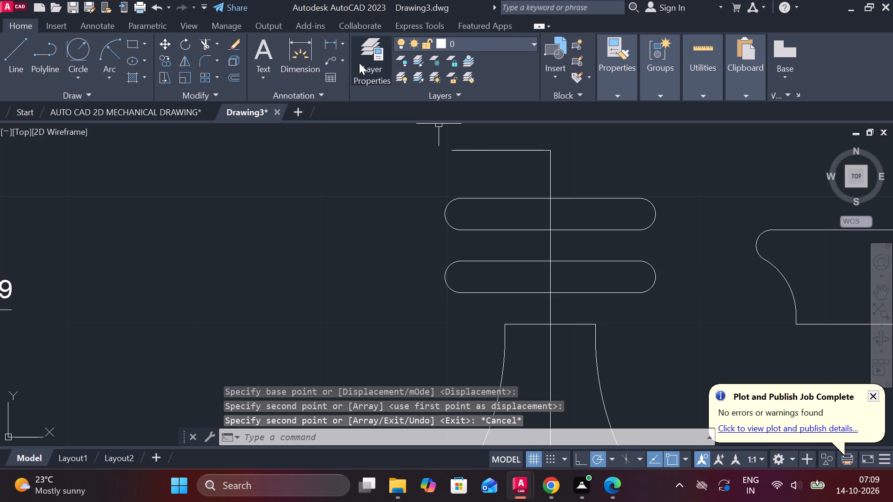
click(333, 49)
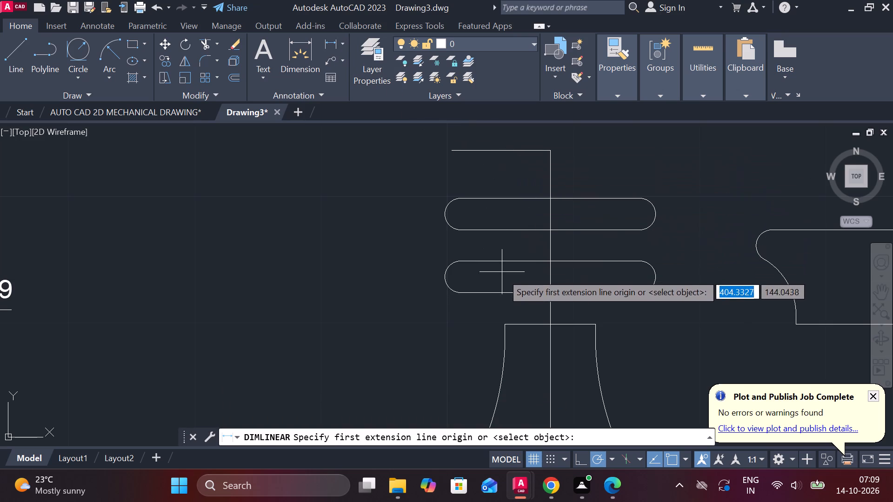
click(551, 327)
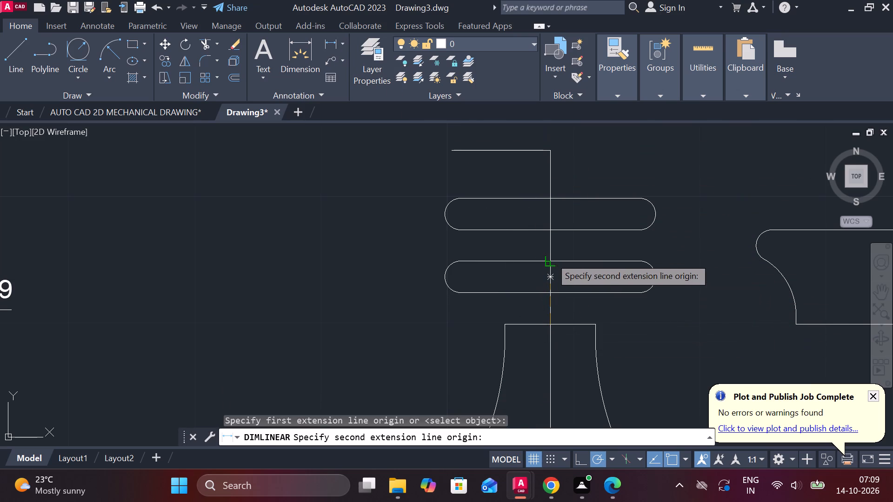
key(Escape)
Move the original rounded band 2.5 down so its bottom edge rests on the copied band's top edge.
click(450, 181)
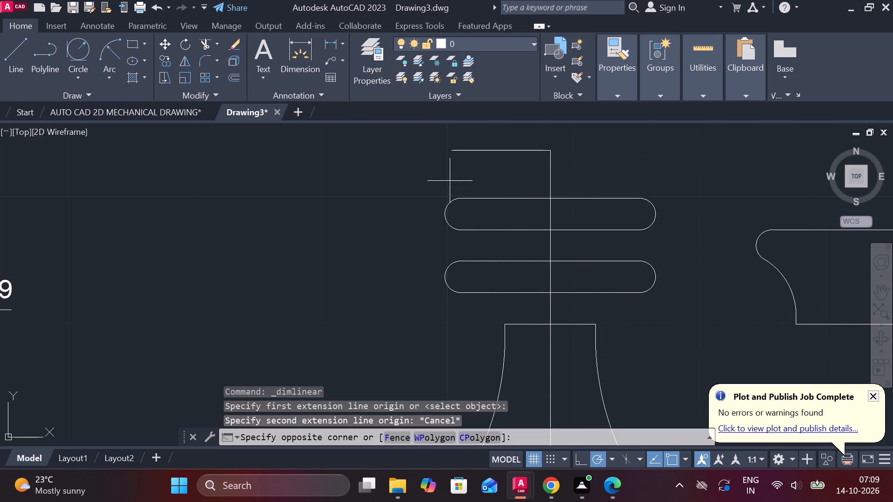
click(661, 240)
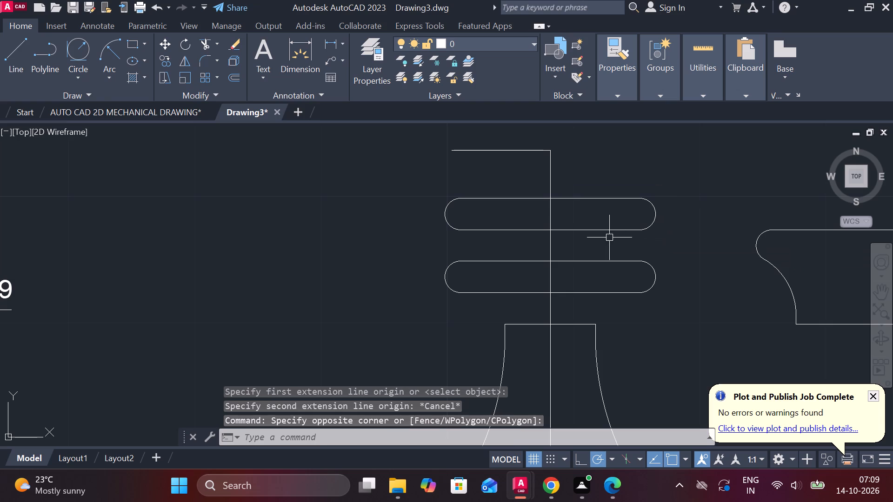
click(605, 237)
click(581, 187)
key(m)
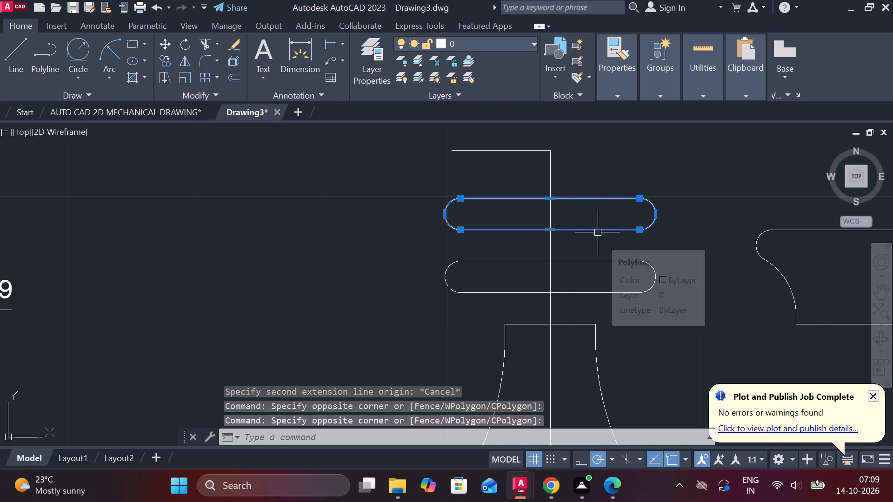
key(Return)
click(553, 232)
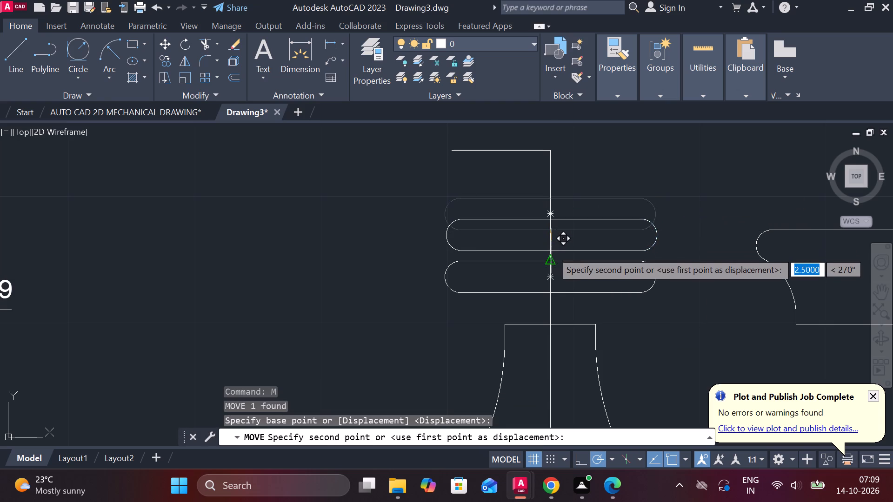
click(552, 259)
middle_drag(574, 229, 545, 183)
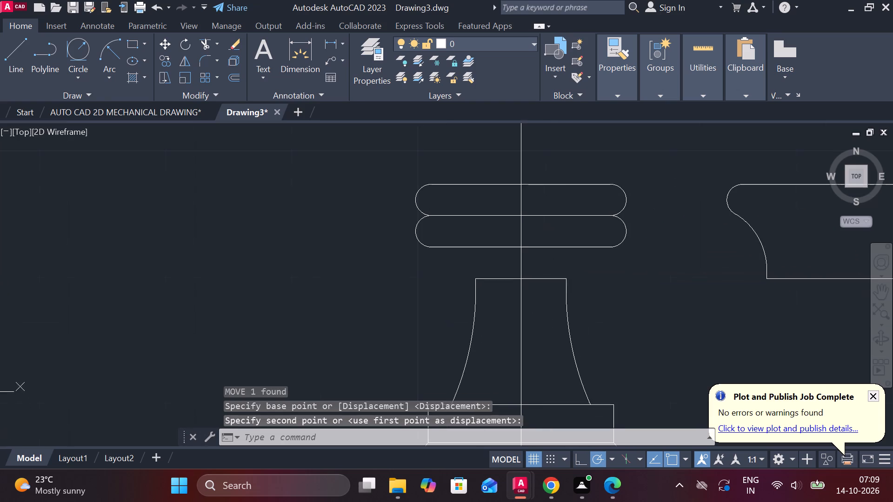
key(Escape)
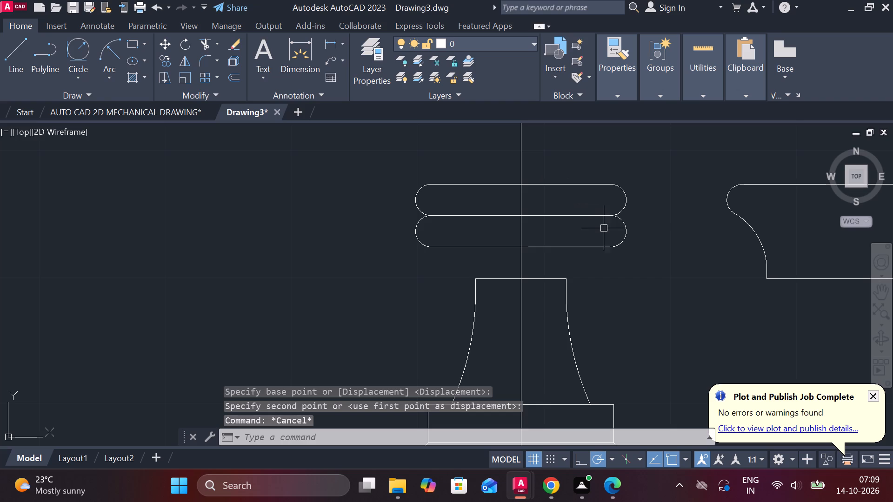
Move the flared head copy's bottom line by its midpoint onto the midpoint of the rook neck's top line.
middle_drag(637, 259, 571, 249)
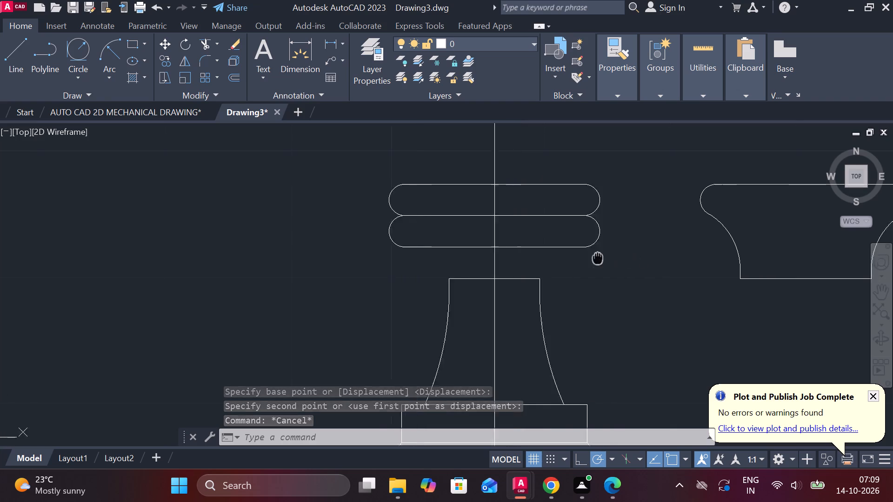
middle_drag(571, 249, 543, 240)
middle_drag(617, 244, 574, 249)
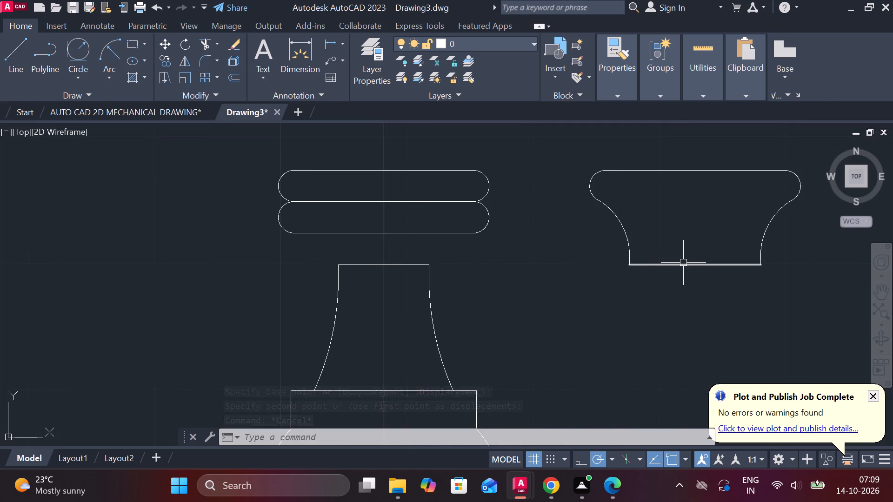
double_click(683, 263)
key(m)
key(Return)
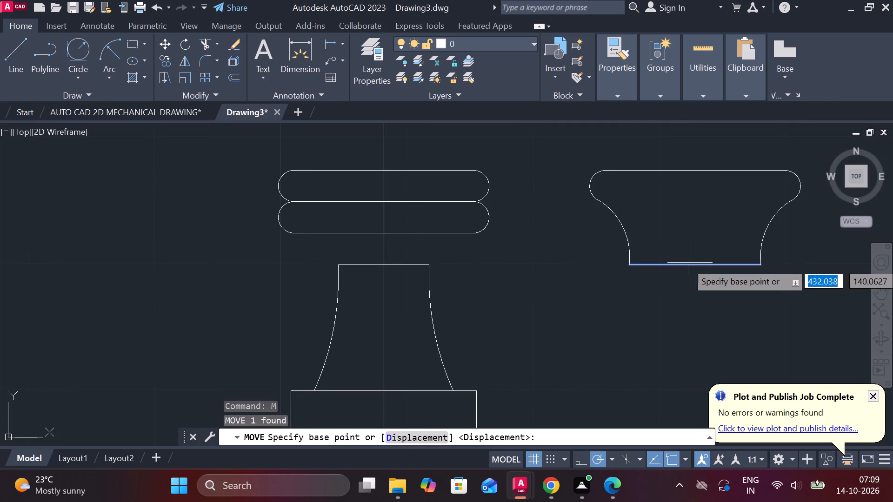
click(695, 263)
click(383, 269)
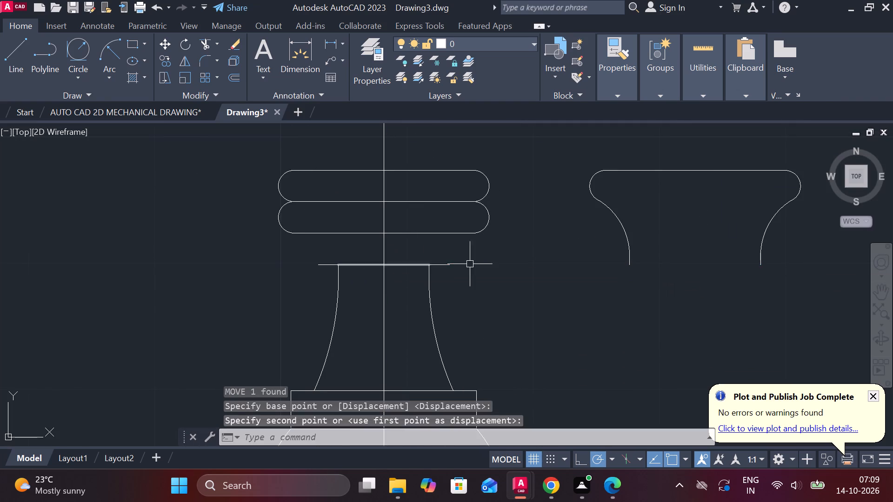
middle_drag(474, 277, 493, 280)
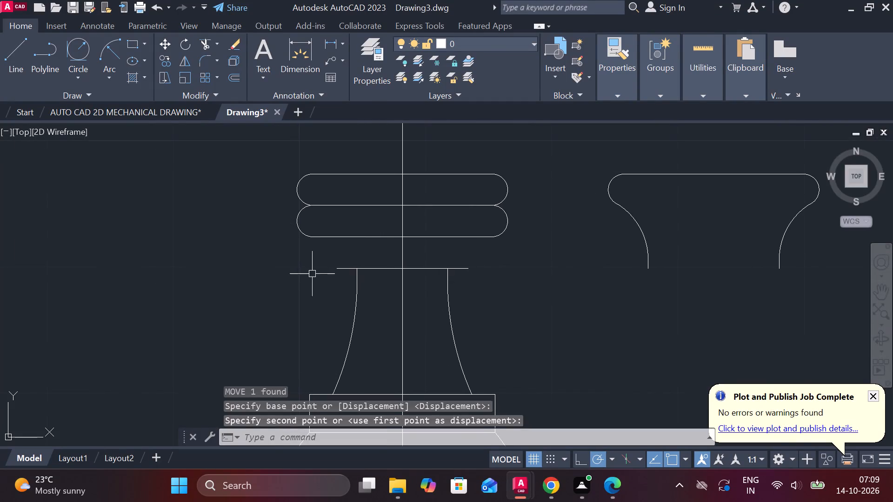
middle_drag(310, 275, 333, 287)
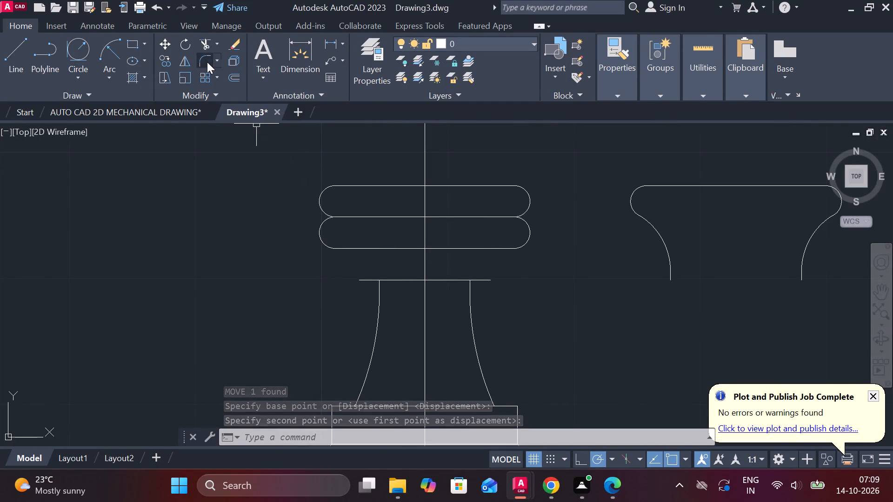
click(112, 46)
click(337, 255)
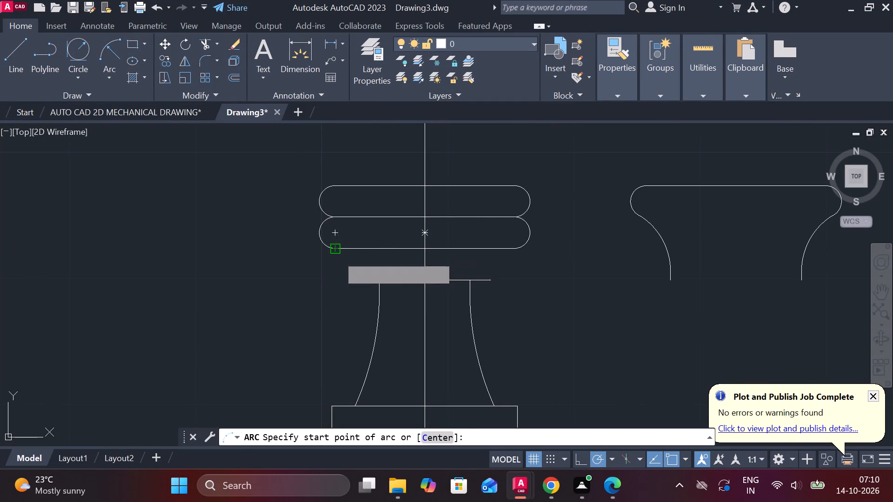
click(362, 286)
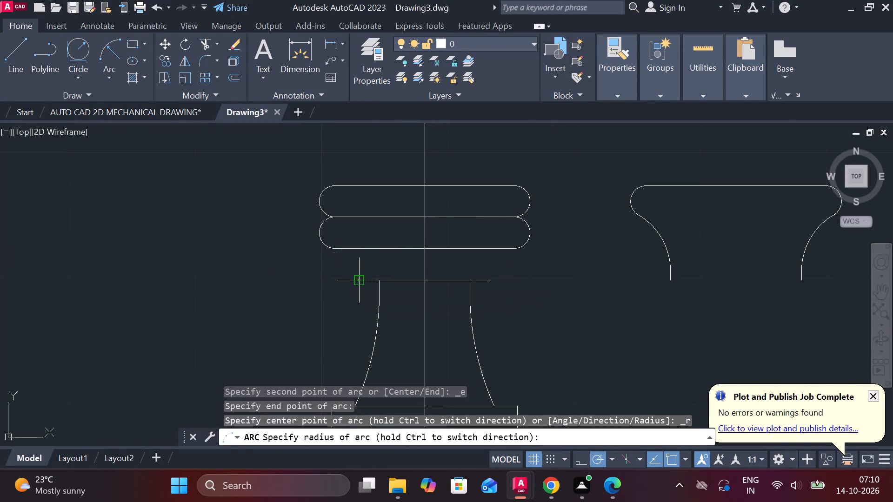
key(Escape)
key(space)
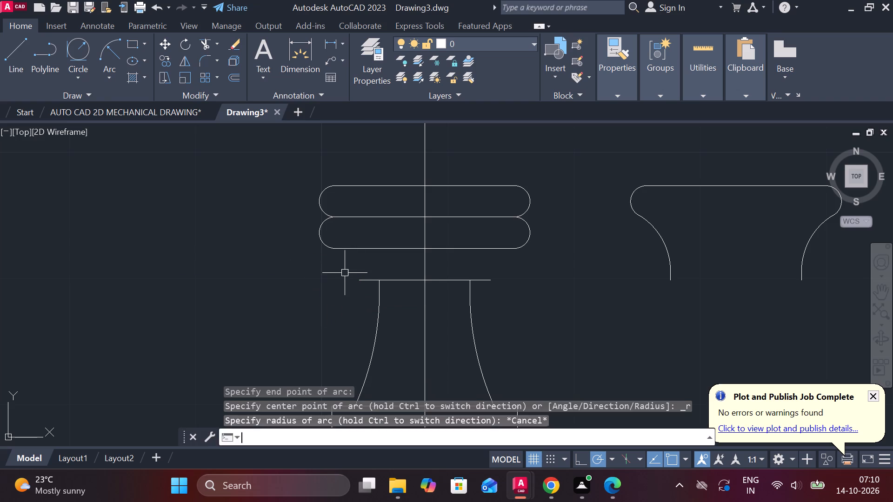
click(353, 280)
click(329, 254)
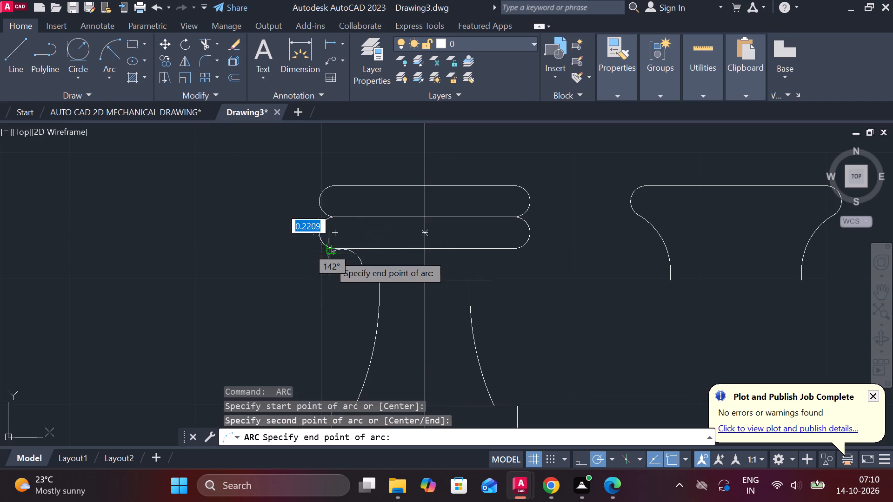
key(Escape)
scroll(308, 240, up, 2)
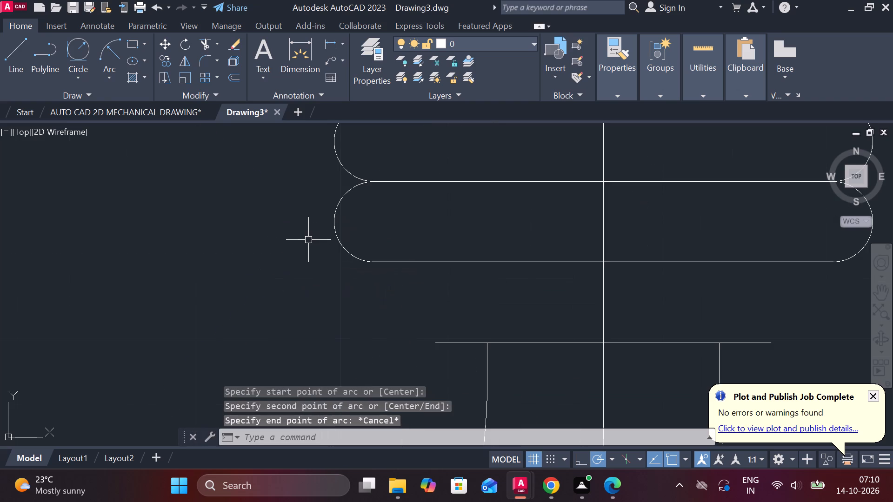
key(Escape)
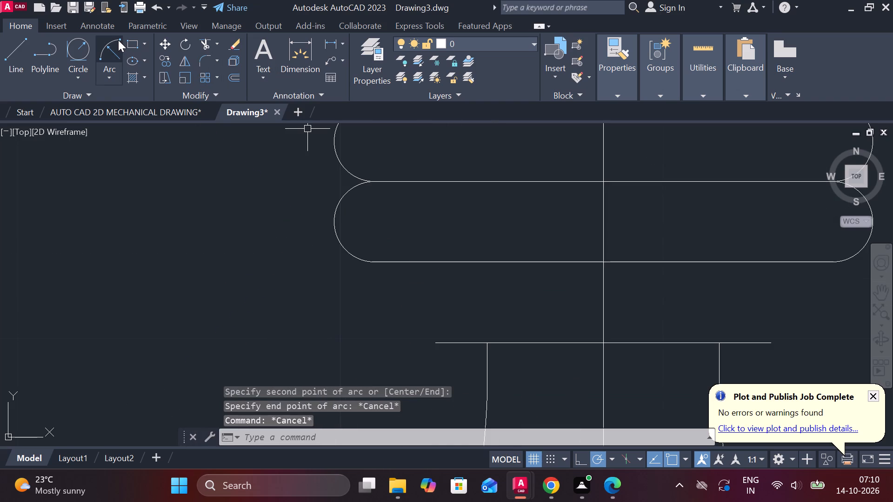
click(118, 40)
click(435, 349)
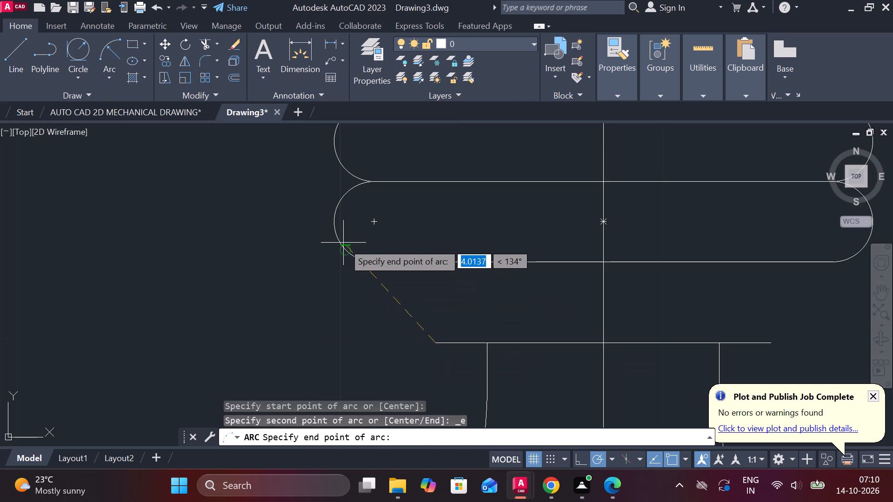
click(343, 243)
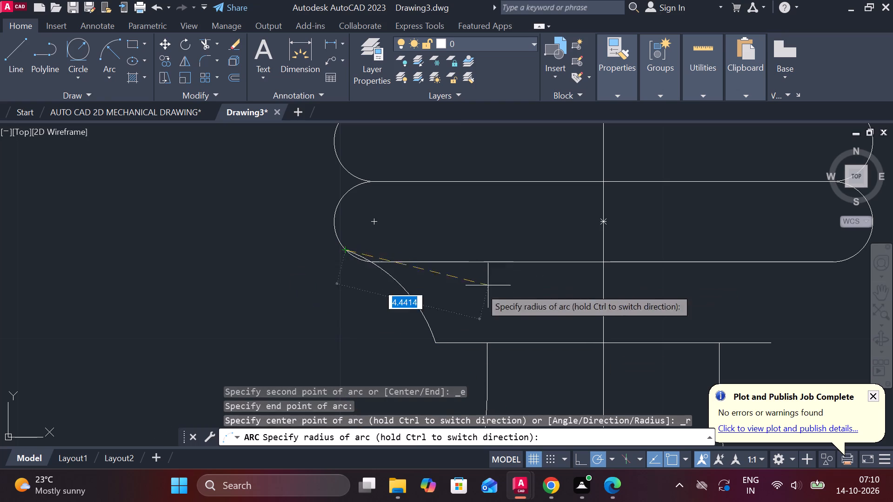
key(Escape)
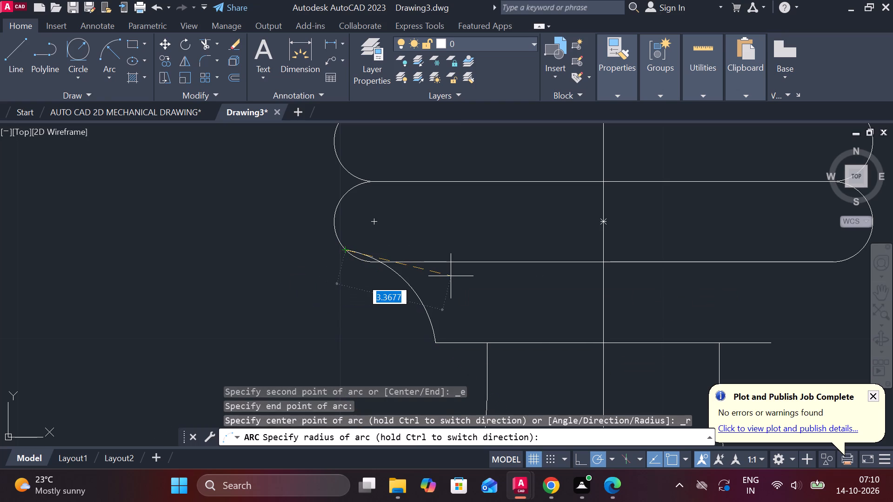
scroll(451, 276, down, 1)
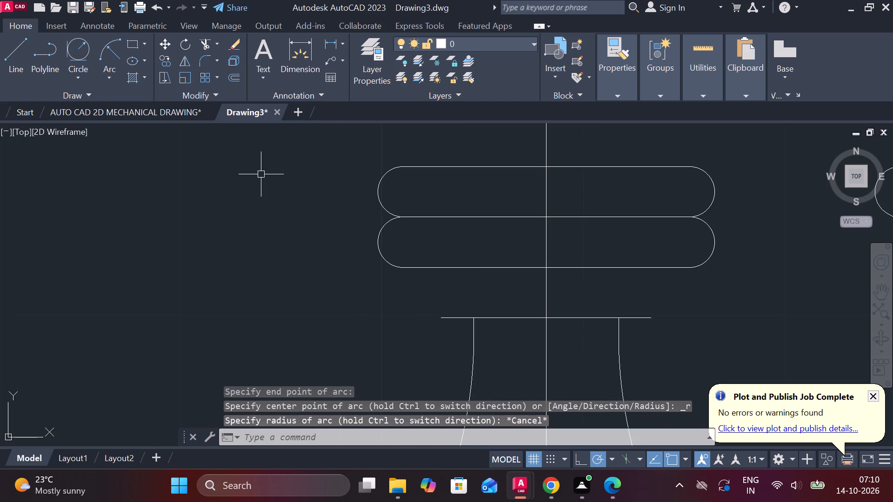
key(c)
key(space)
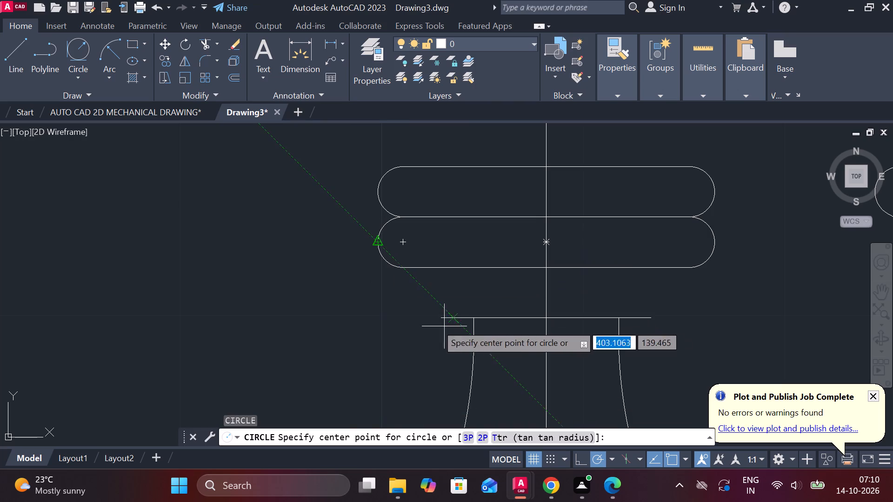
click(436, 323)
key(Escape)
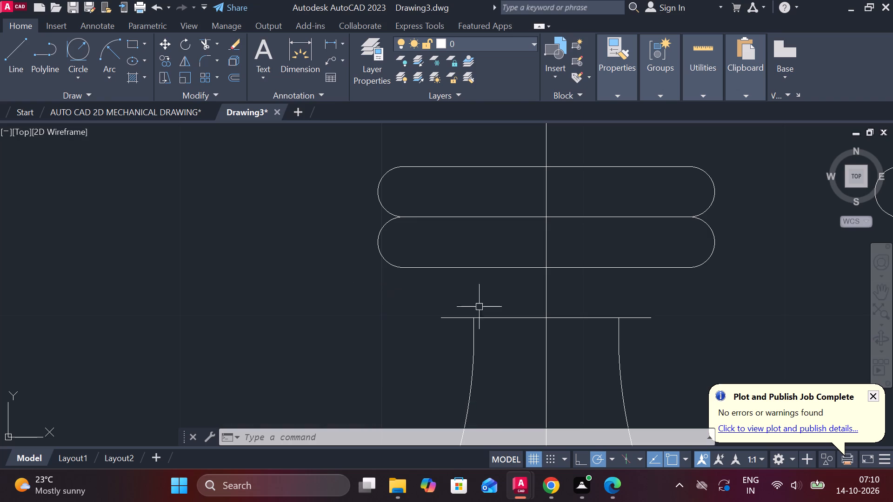
Draw a start-end-radius arc from the lower band's bottom right corner to the neck top line's right end, radius about 2.24.
middle_drag(664, 327, 611, 339)
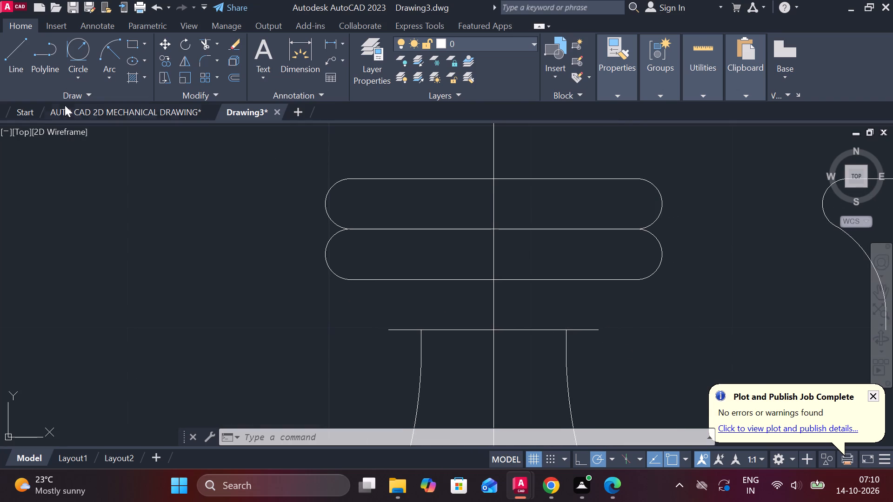
click(102, 47)
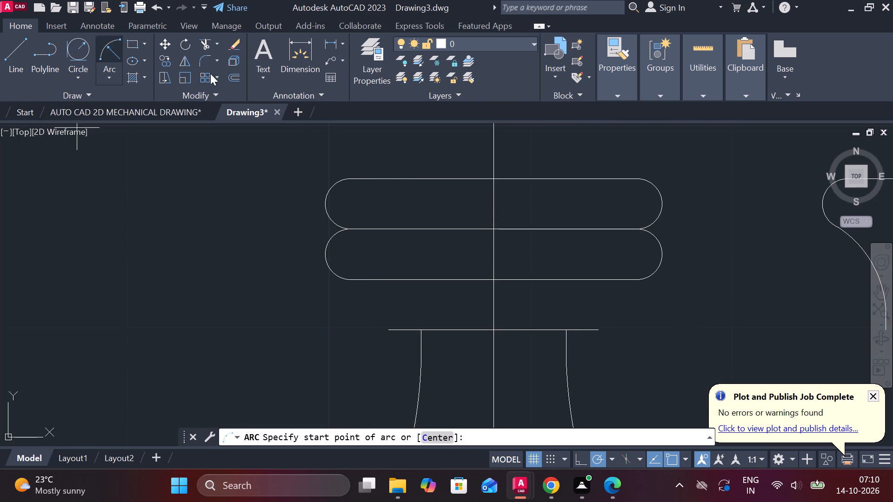
click(642, 284)
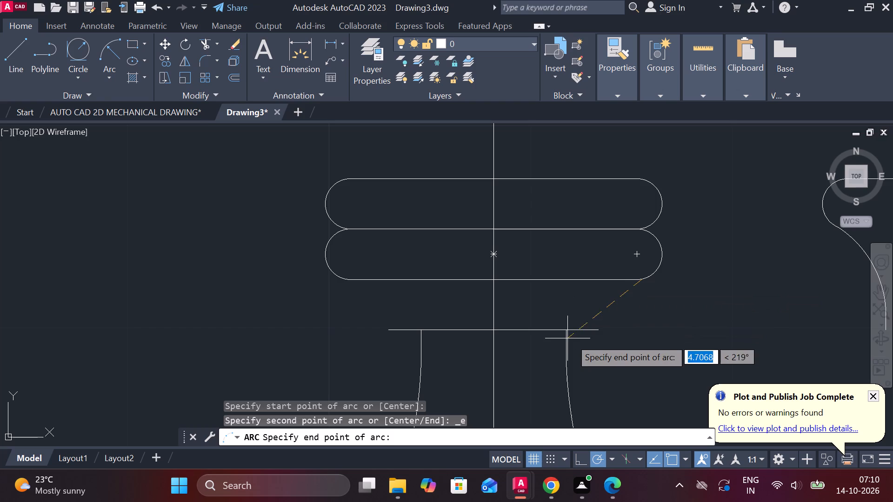
click(595, 330)
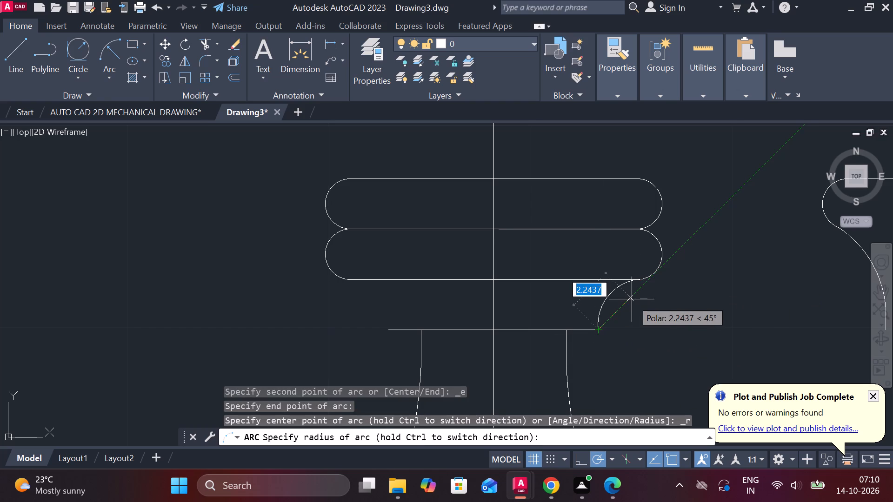
click(632, 299)
Mirror the new arc about the rook's vertical centreline, keeping the source arc.
click(600, 304)
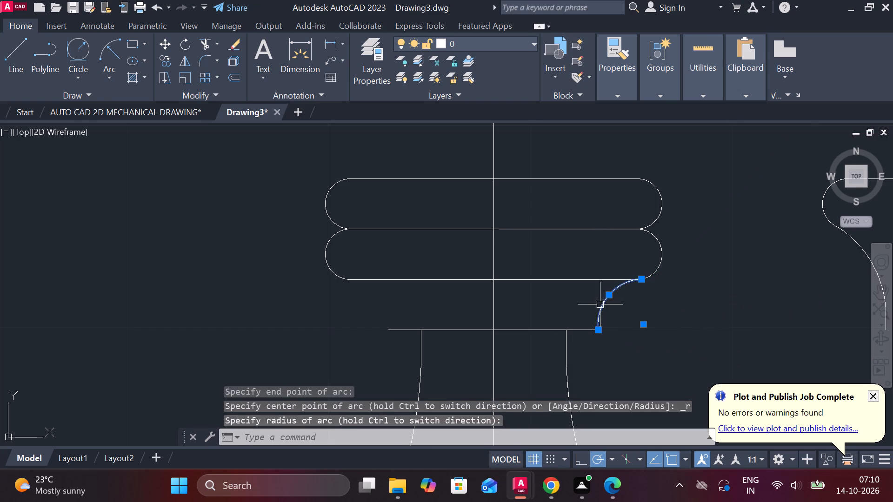
text(MI)
key(Return)
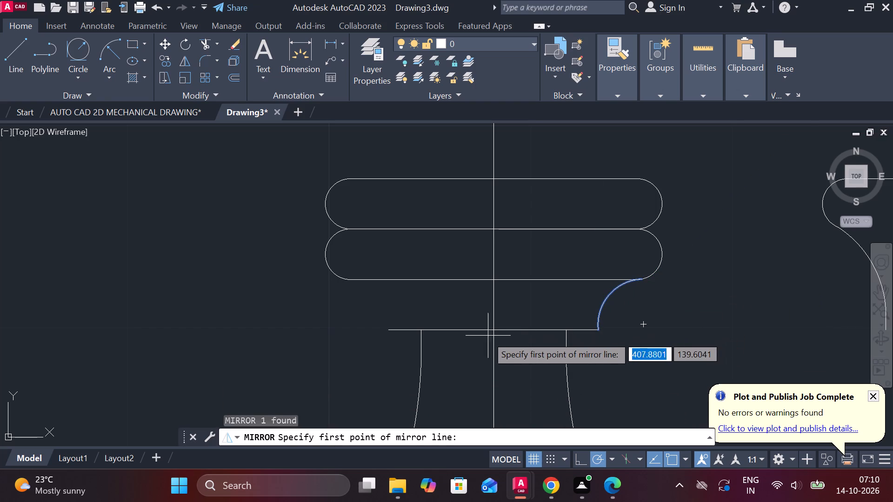
click(490, 333)
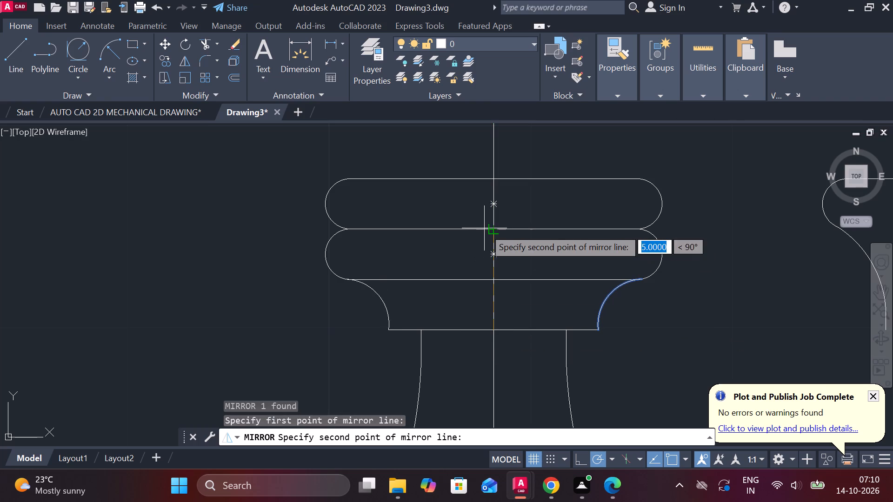
click(491, 226)
drag(516, 281, 491, 226)
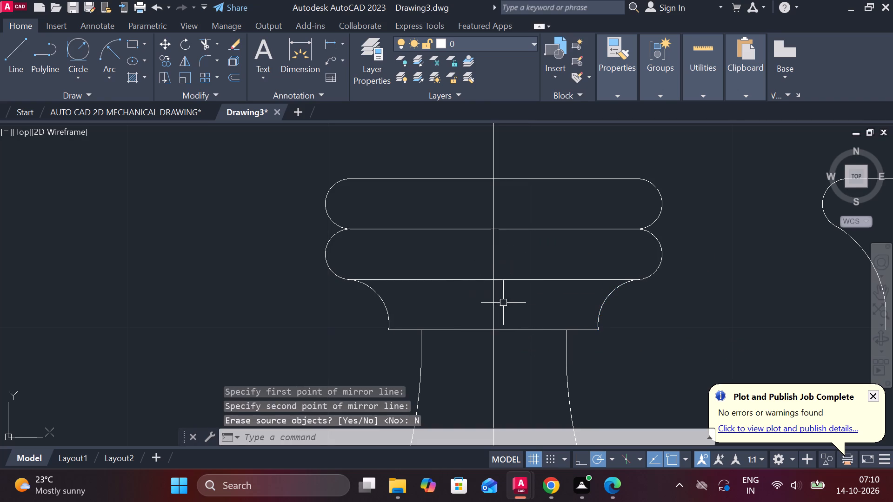
Trim away the lower band's bottom line and the small leftover slivers where the band meets both arcs.
text(TR)
key(space)
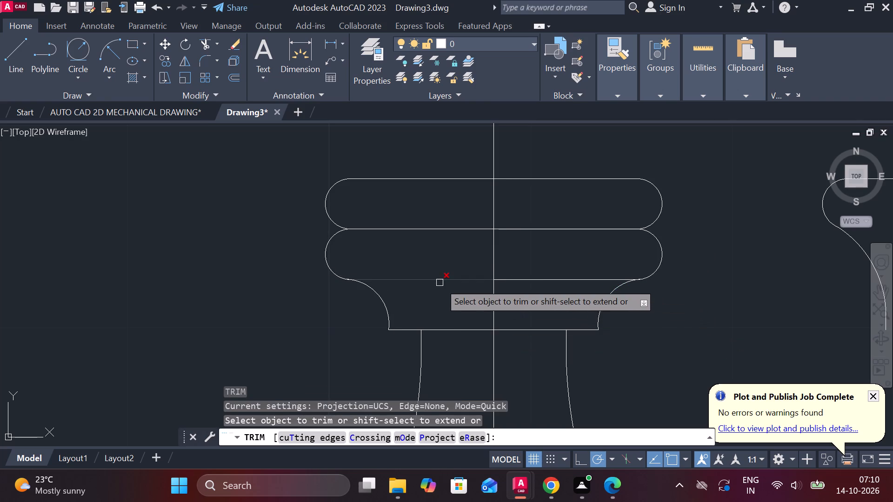
click(440, 283)
scroll(373, 281, up, 2)
scroll(312, 278, up, 1)
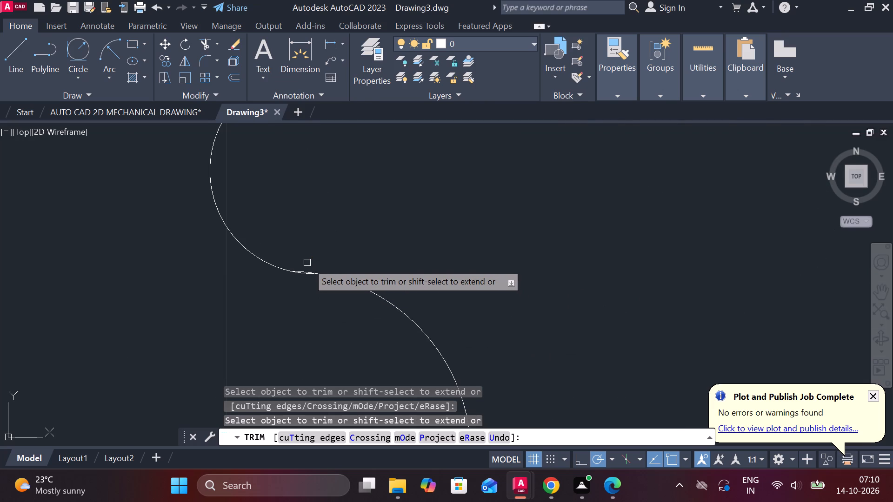
click(305, 271)
scroll(452, 262, down, 2)
middle_drag(549, 272, 545, 272)
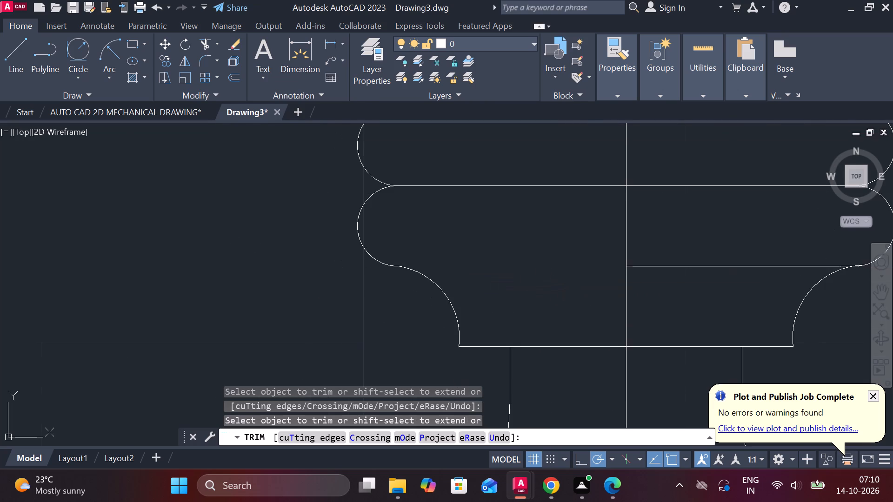
middle_drag(545, 272, 435, 297)
click(553, 294)
scroll(751, 288, up, 6)
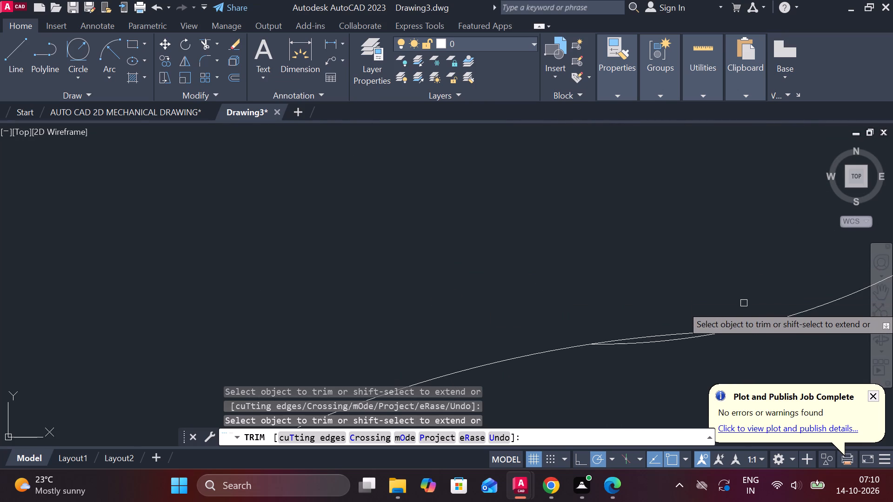
click(675, 342)
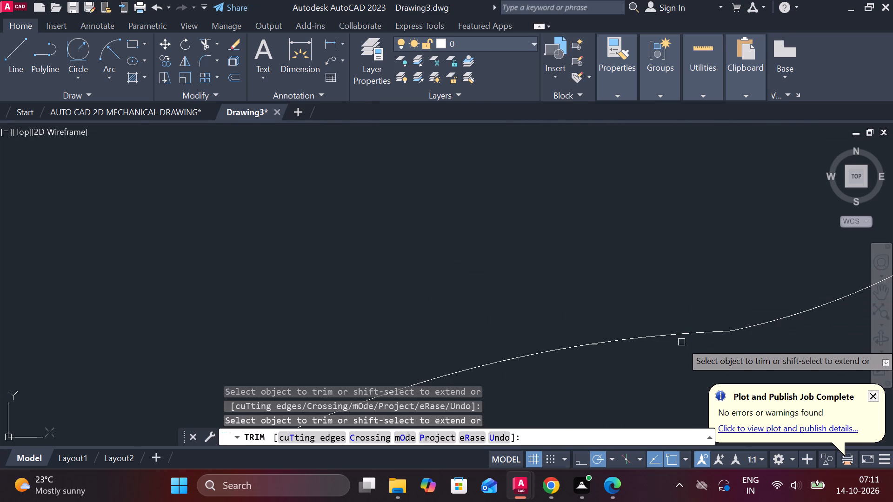
scroll(718, 339, down, 7)
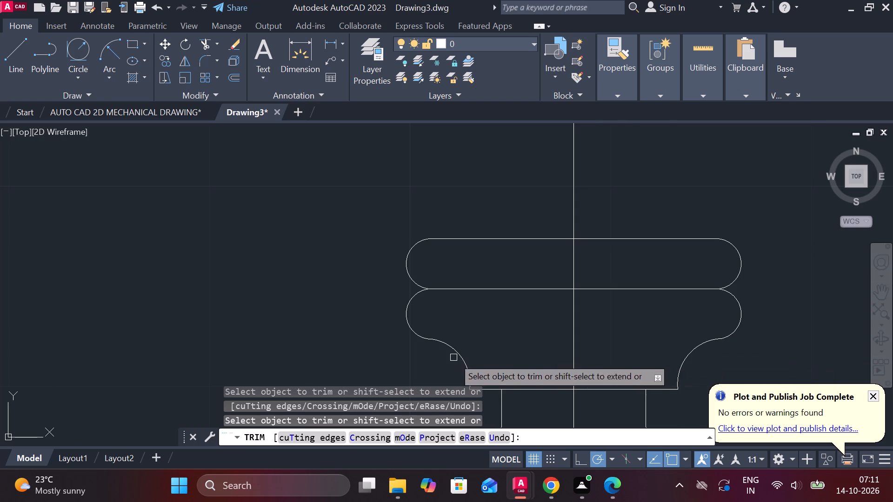
scroll(688, 294, down, 2)
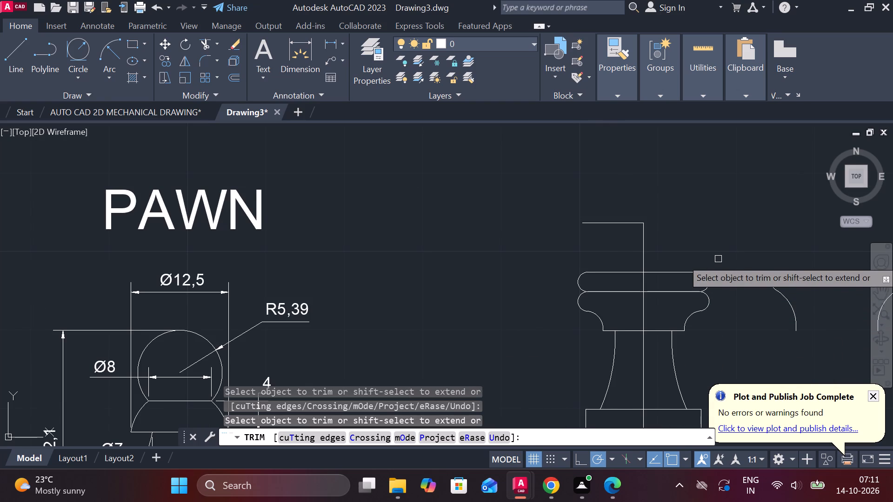
middle_drag(713, 259, 676, 251)
middle_drag(734, 228, 595, 234)
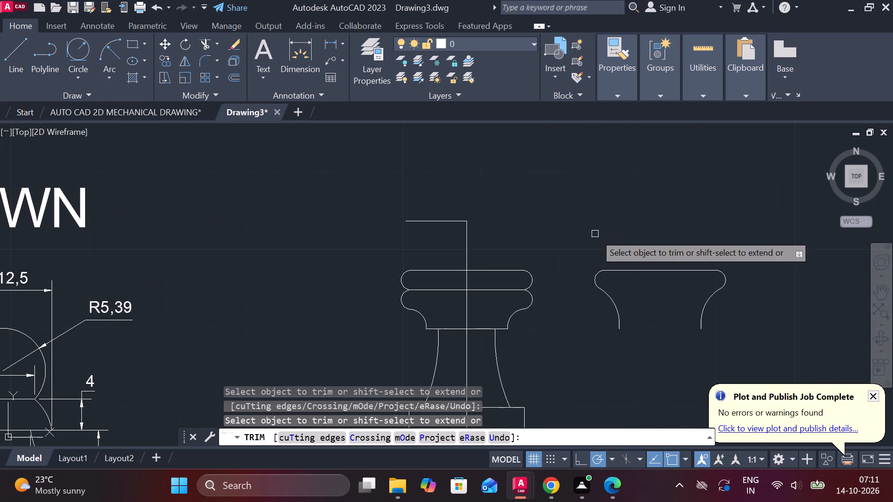
key(Escape)
Erase the spare flared head outline standing beside the rook.
click(583, 243)
click(734, 345)
text(E)
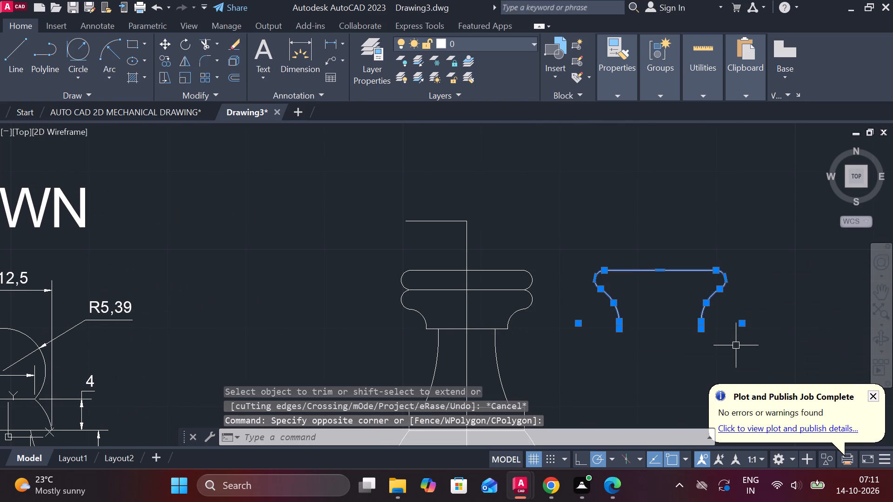
key(space)
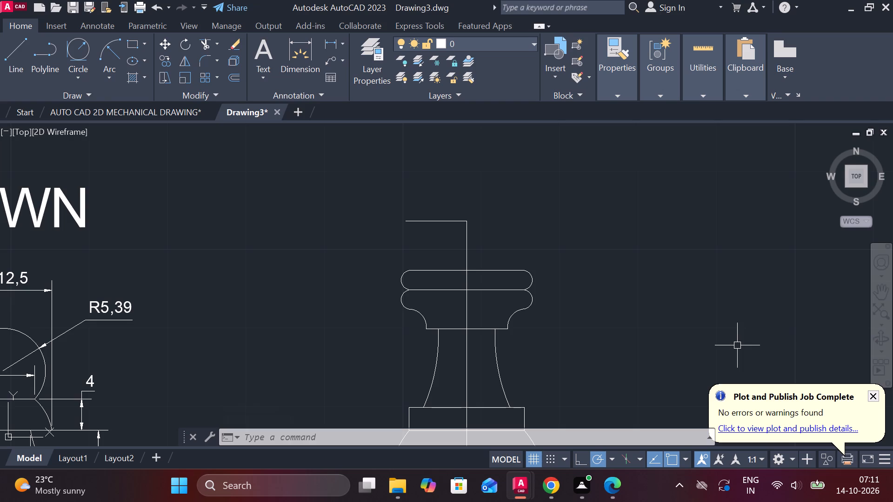
Draw a vertical line about 7 long from the top line's left end down into the upper rounded band.
key(l)
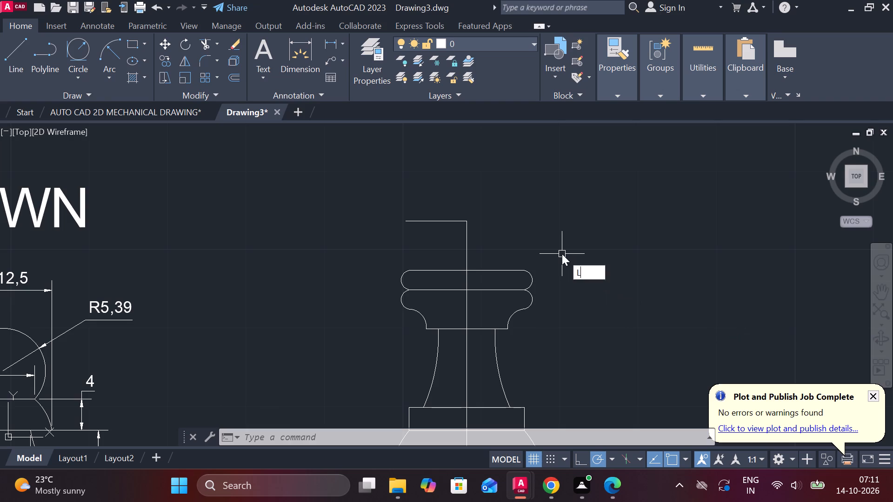
key(Return)
click(410, 225)
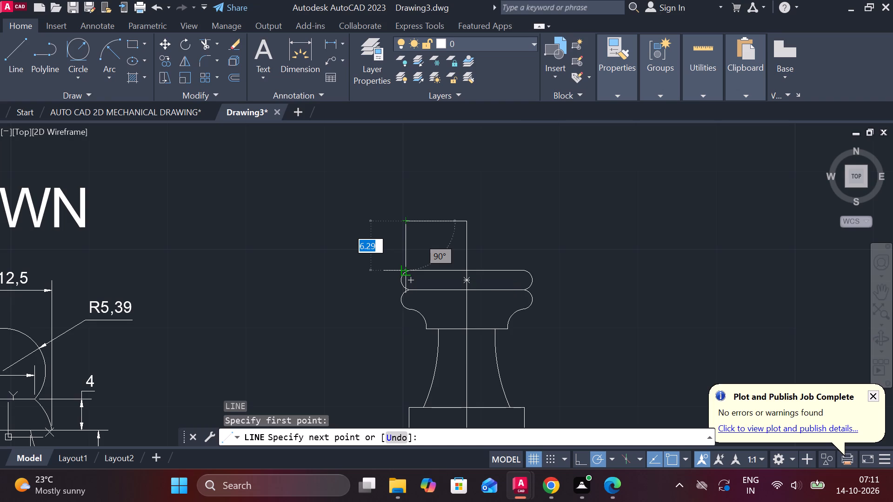
scroll(403, 267, up, 3)
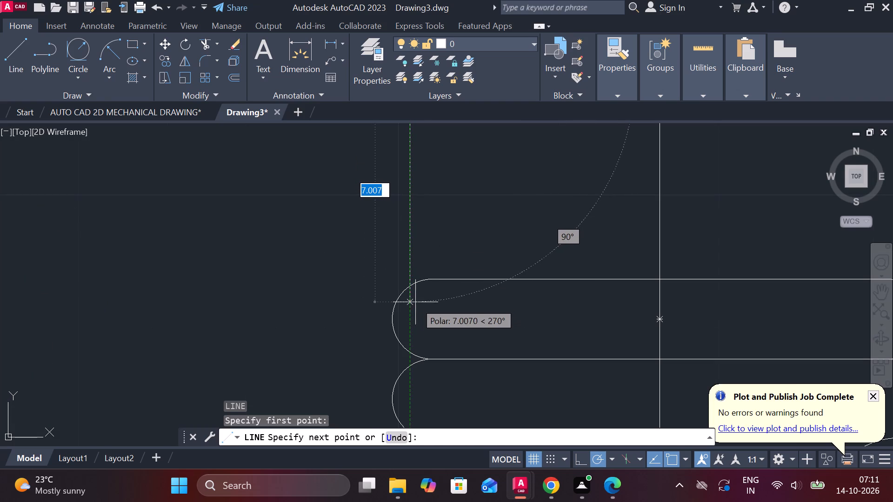
click(415, 302)
key(Escape)
Mirror the rook's top line and left vertical side about the centreline, keeping the source lines.
scroll(476, 274, down, 2)
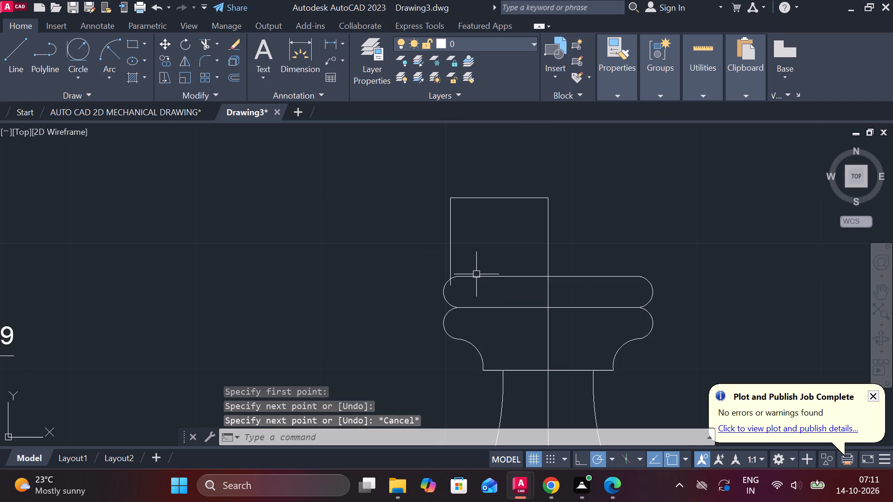
click(496, 196)
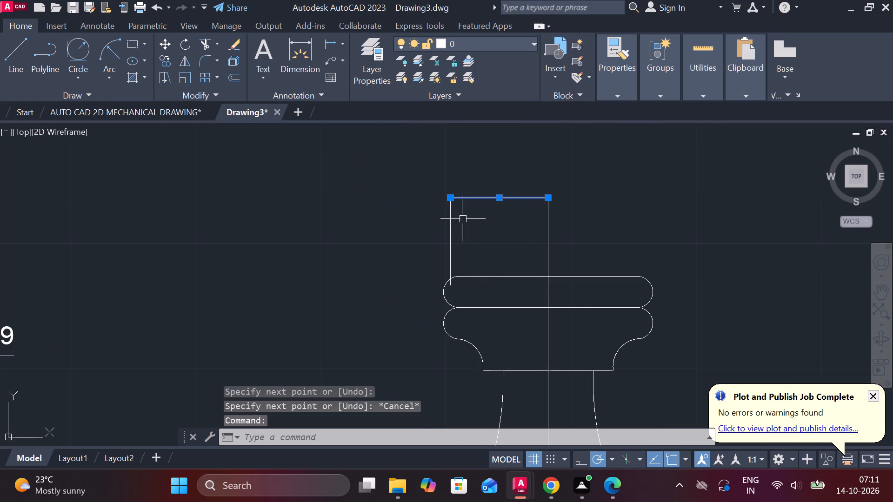
click(452, 220)
text(MI)
key(Return)
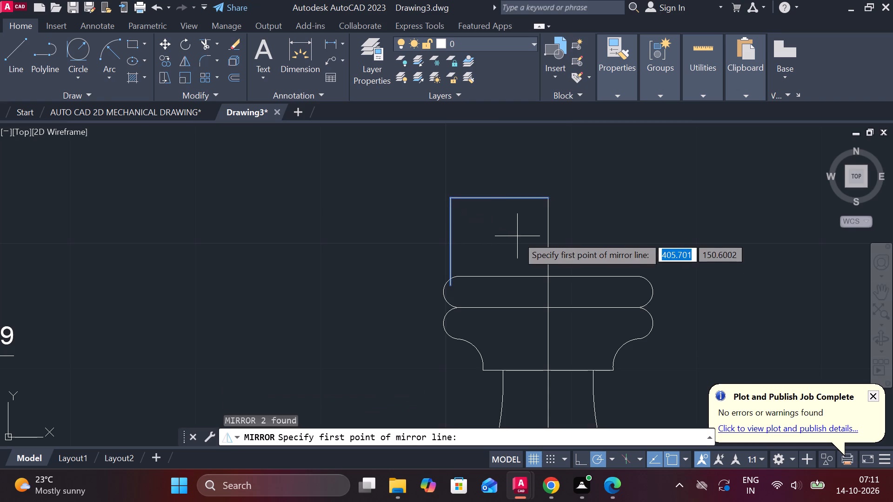
click(548, 278)
click(548, 205)
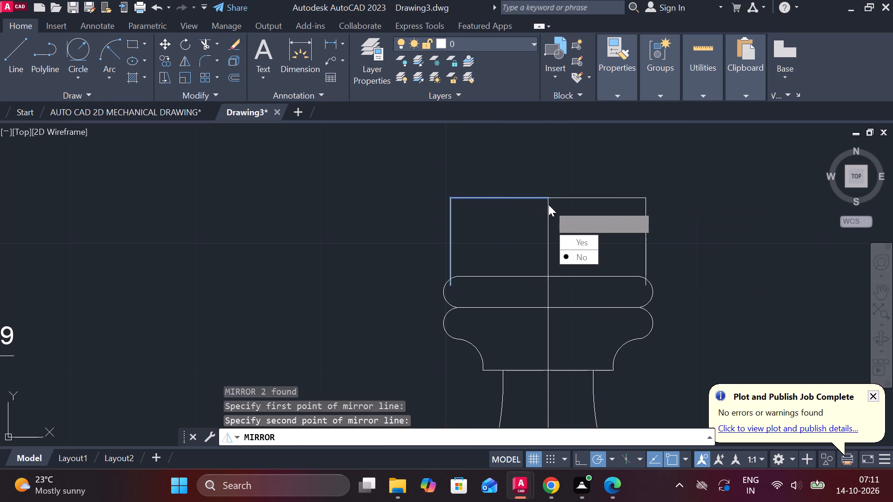
drag(569, 255, 548, 205)
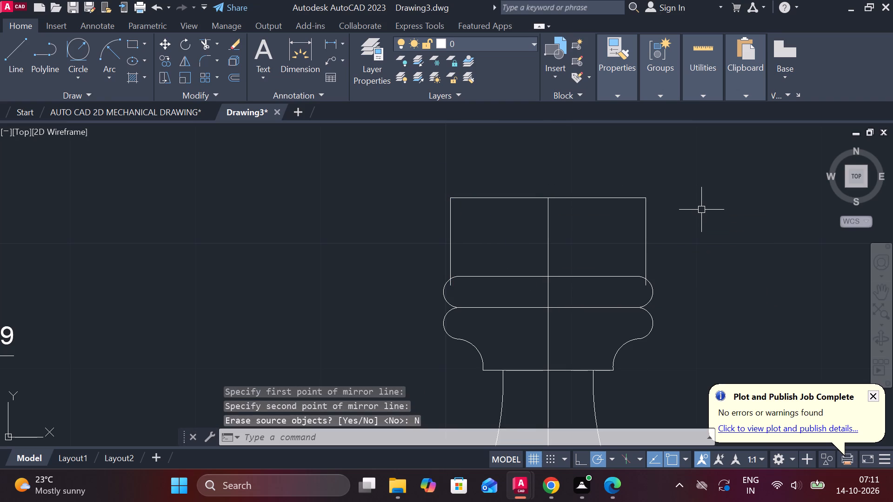
key(Escape)
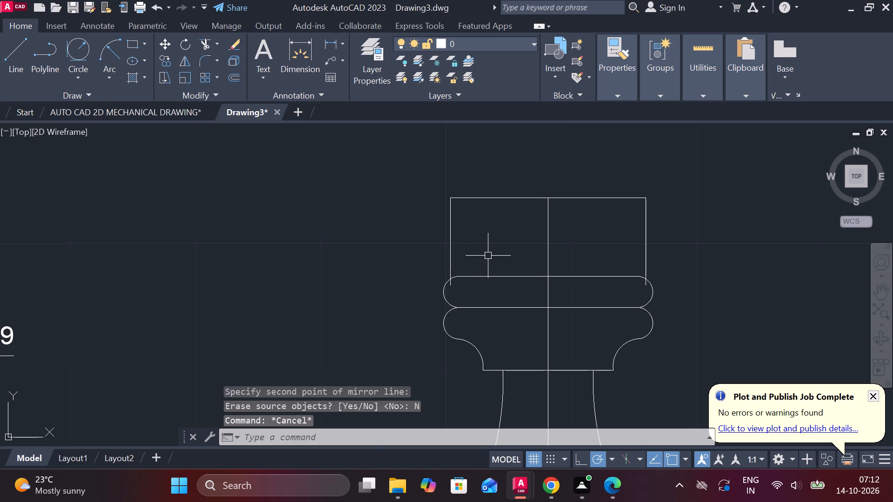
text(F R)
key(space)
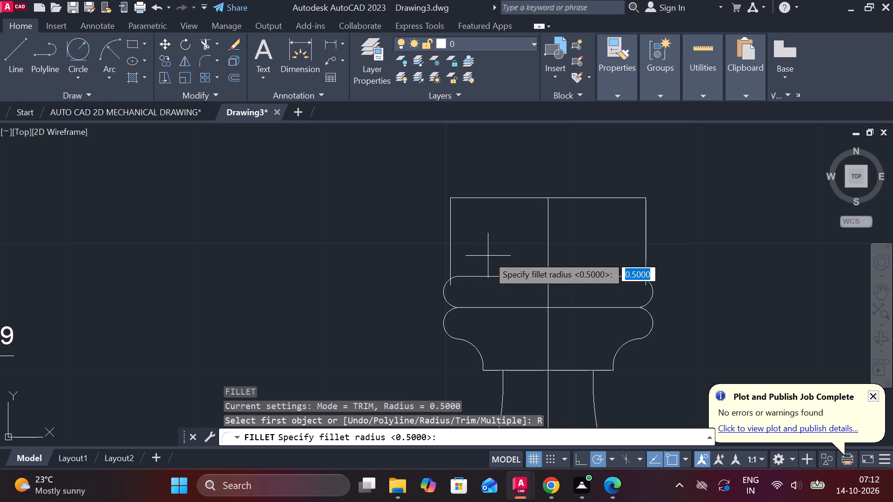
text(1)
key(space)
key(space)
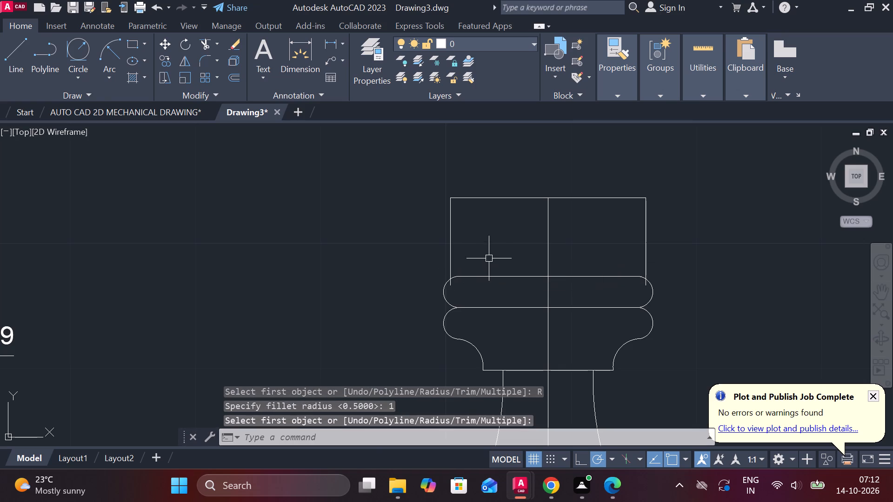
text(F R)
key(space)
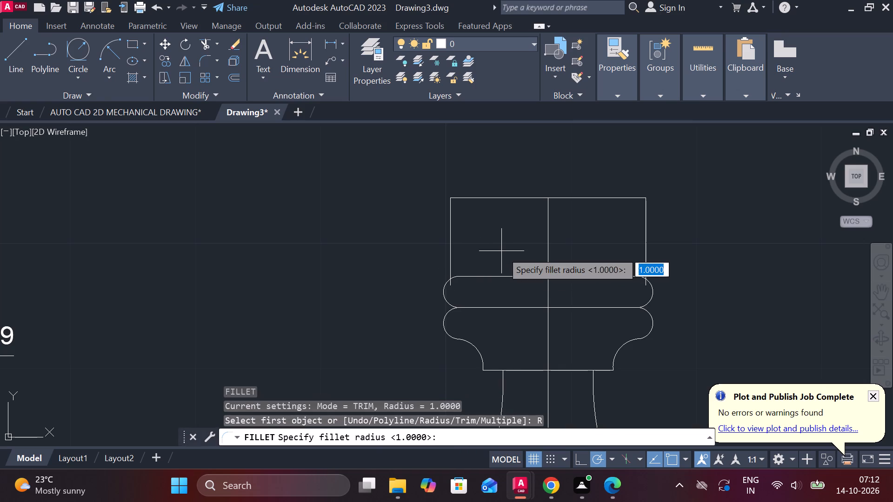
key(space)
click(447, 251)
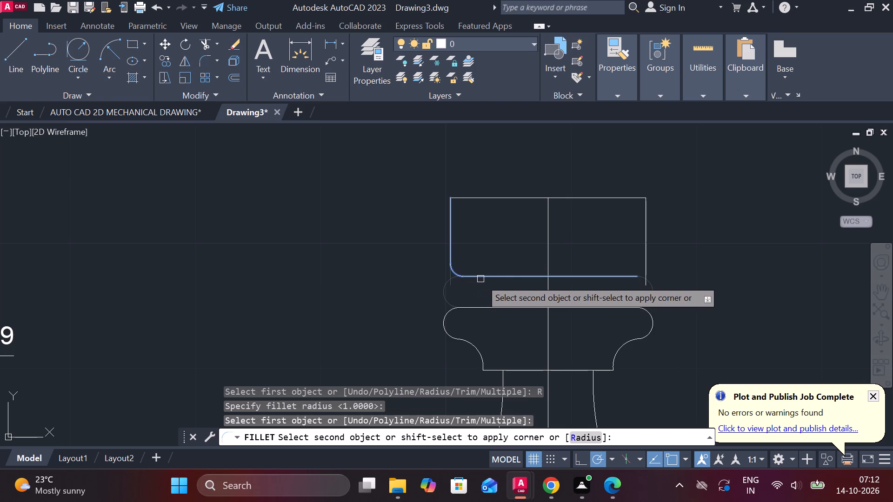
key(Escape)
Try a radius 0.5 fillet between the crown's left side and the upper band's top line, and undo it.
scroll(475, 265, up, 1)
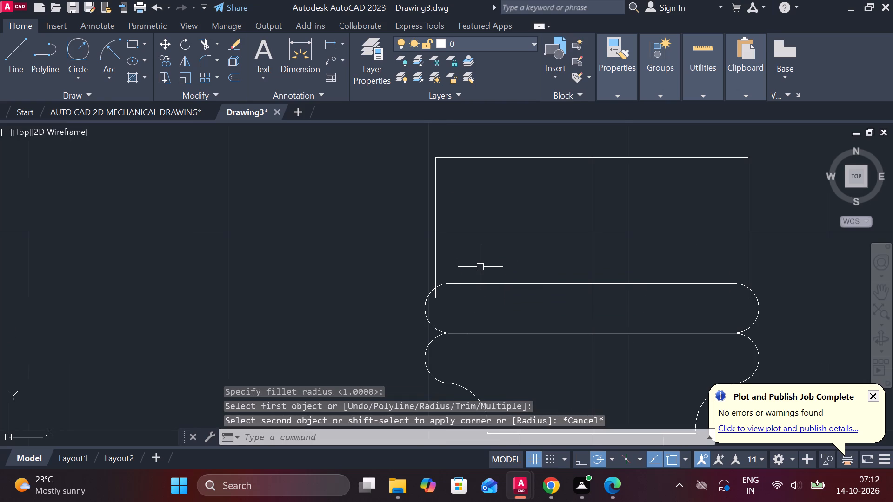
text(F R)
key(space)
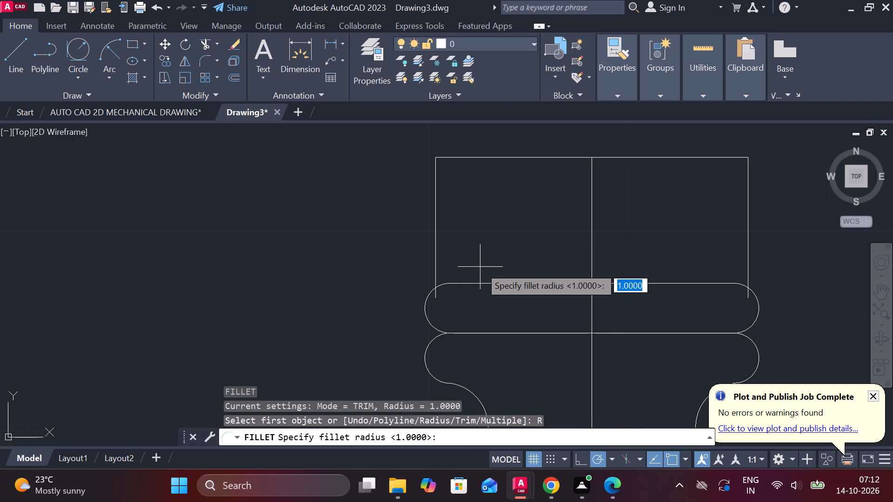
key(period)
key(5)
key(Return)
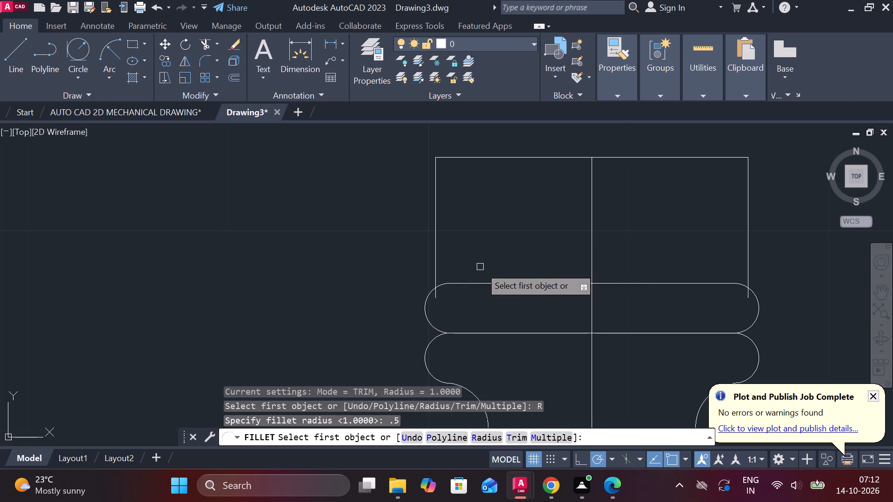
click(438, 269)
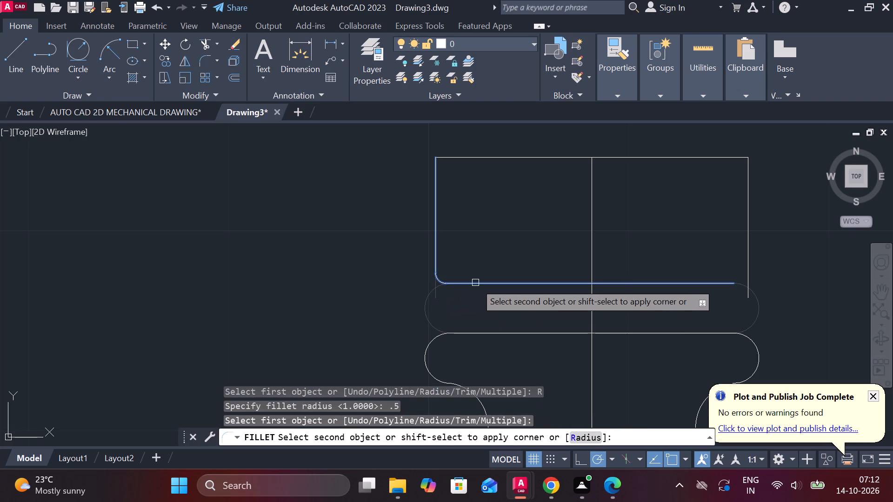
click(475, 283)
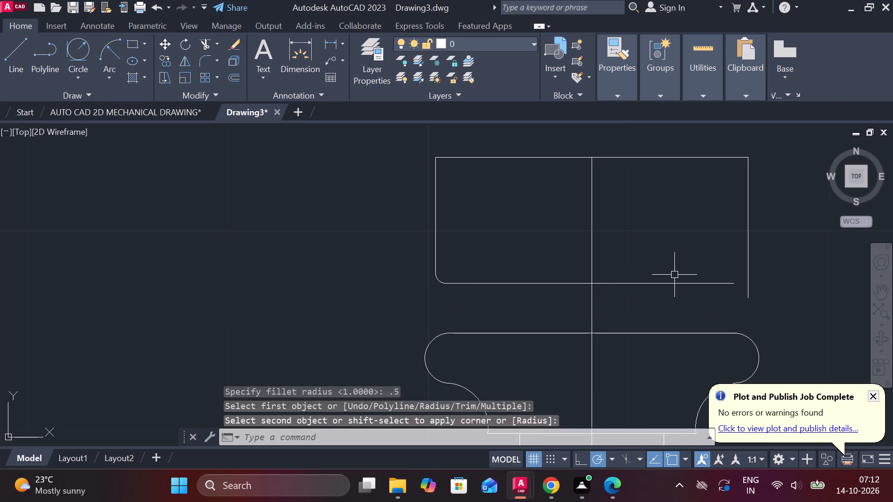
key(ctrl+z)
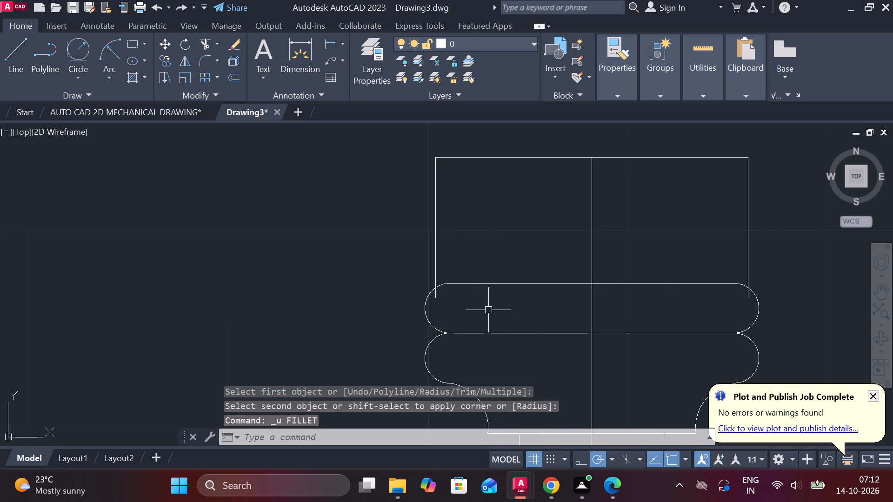
Trim off the lower ends of both crown side lines that project inside the upper rounded band.
text(TR)
key(space)
scroll(464, 308, up, 2)
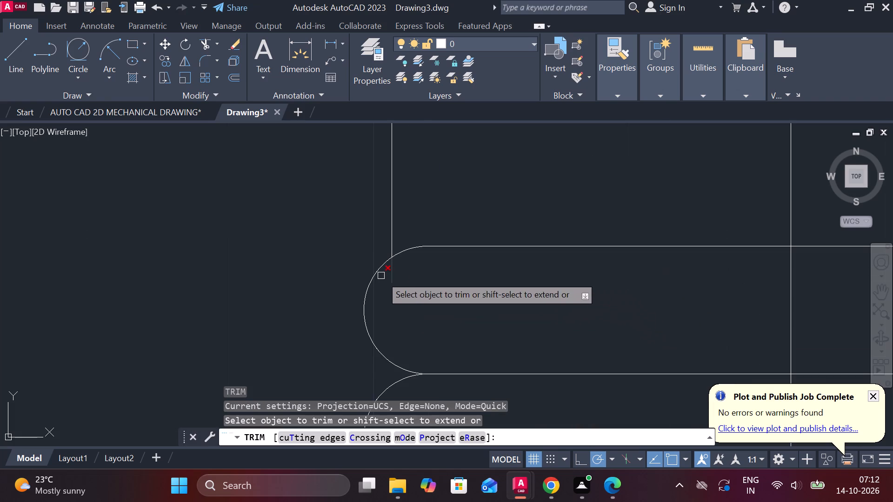
click(389, 273)
scroll(422, 276, down, 2)
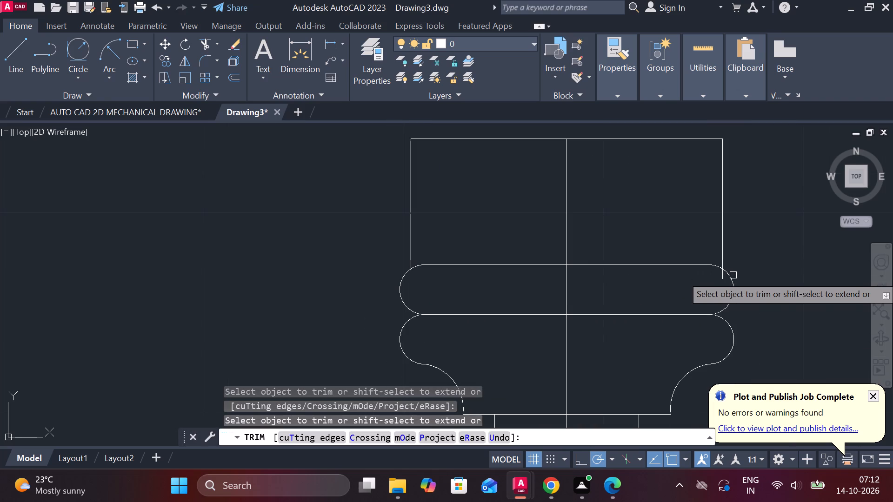
click(724, 278)
key(Escape)
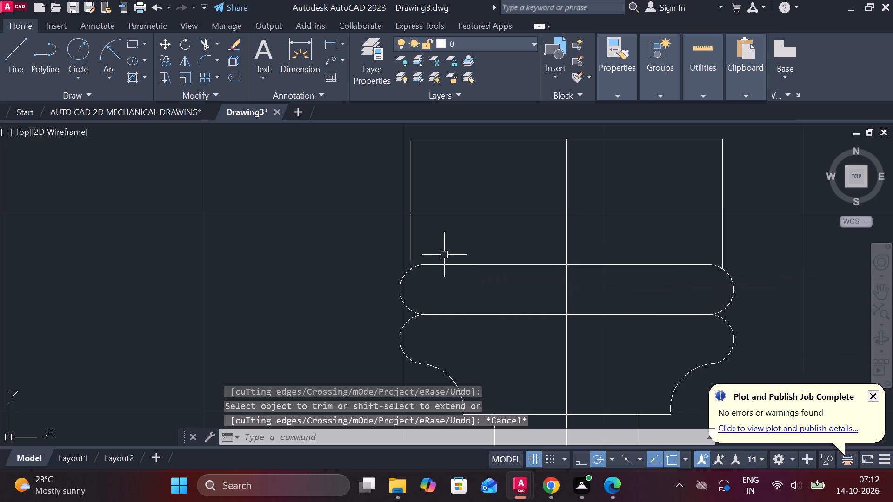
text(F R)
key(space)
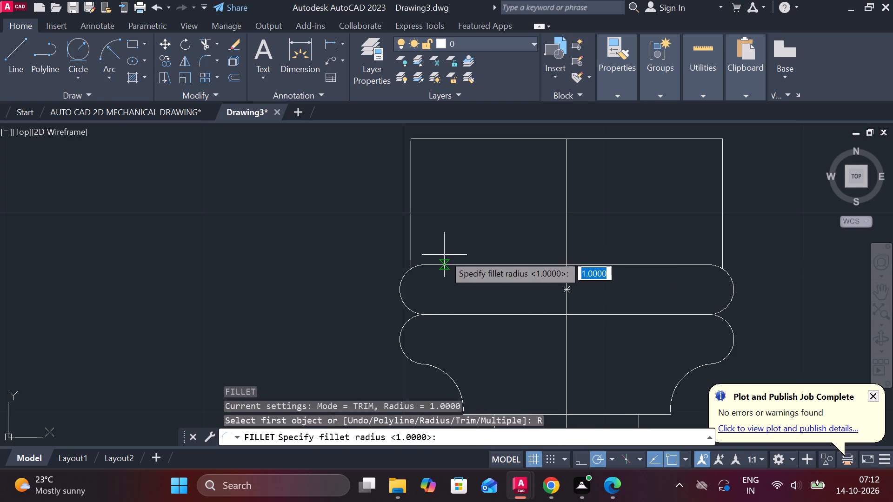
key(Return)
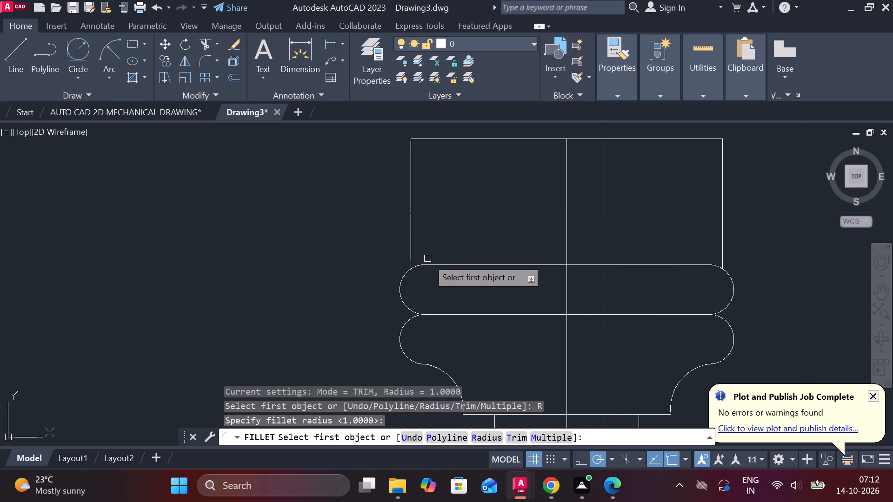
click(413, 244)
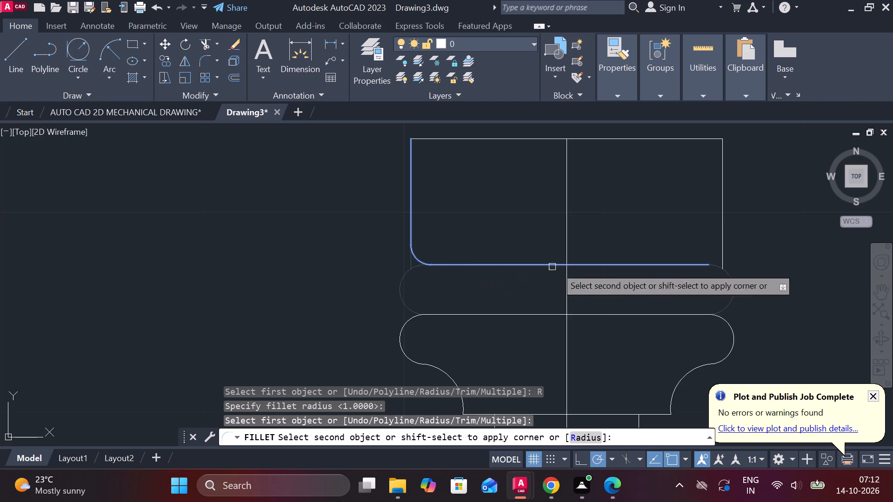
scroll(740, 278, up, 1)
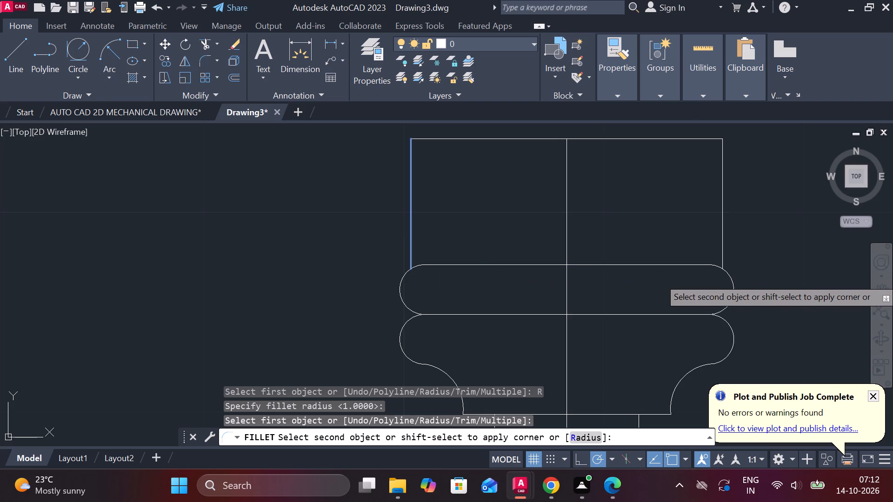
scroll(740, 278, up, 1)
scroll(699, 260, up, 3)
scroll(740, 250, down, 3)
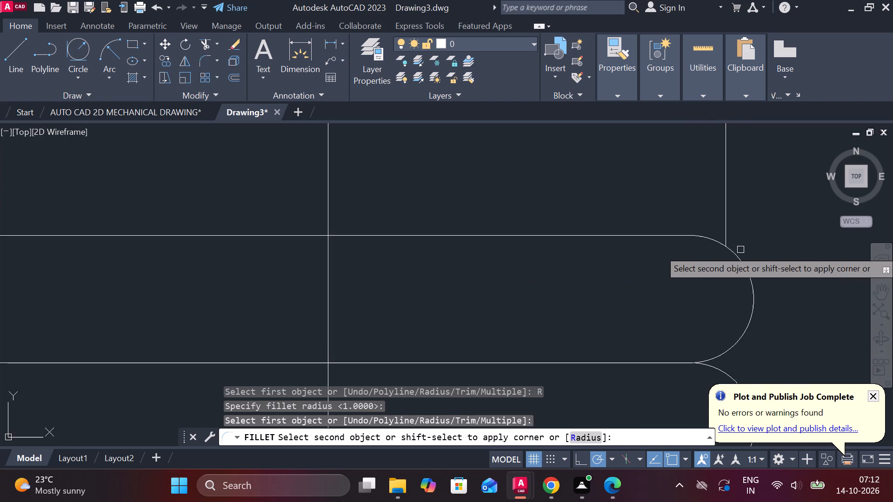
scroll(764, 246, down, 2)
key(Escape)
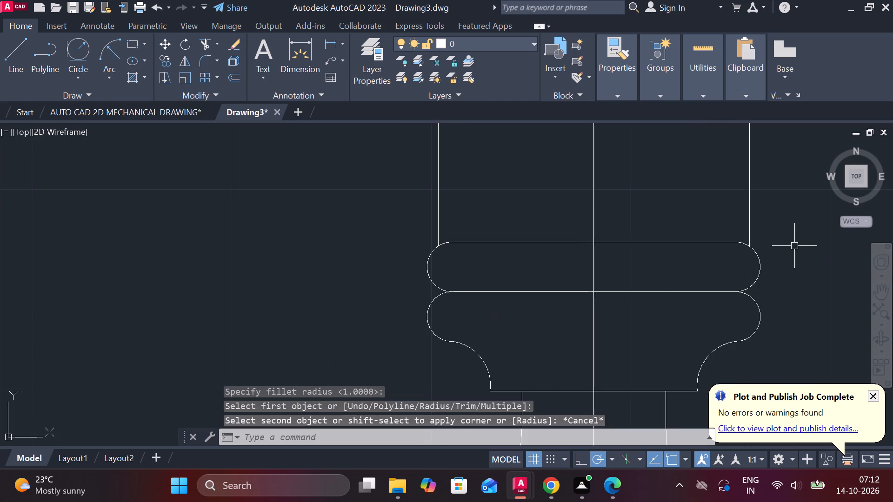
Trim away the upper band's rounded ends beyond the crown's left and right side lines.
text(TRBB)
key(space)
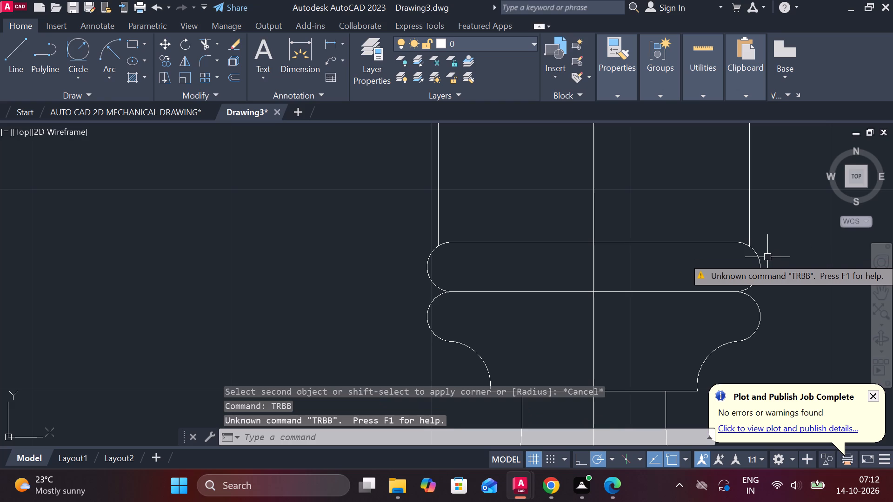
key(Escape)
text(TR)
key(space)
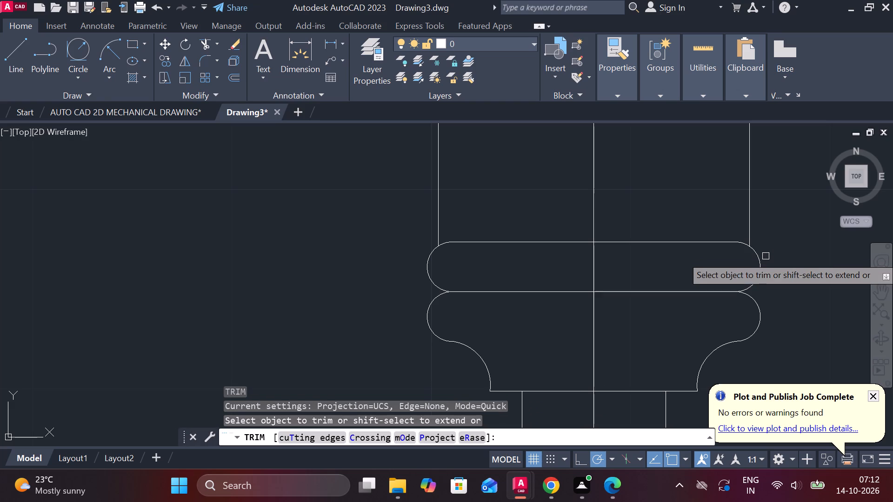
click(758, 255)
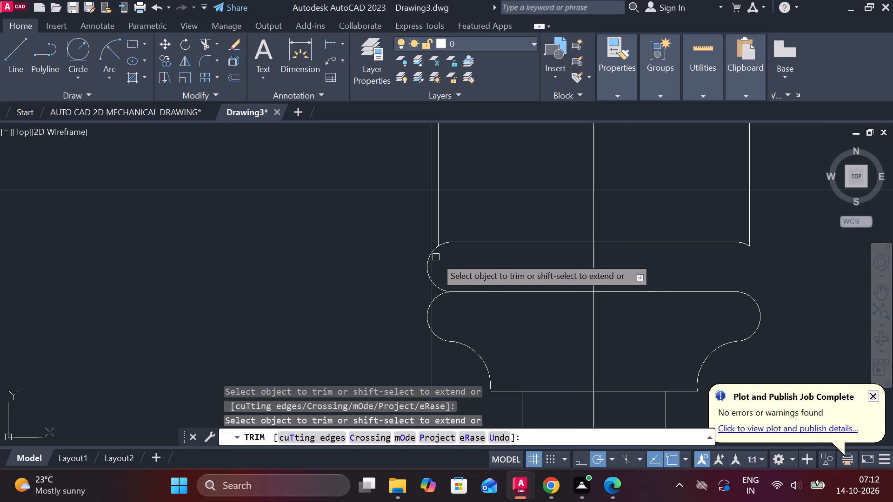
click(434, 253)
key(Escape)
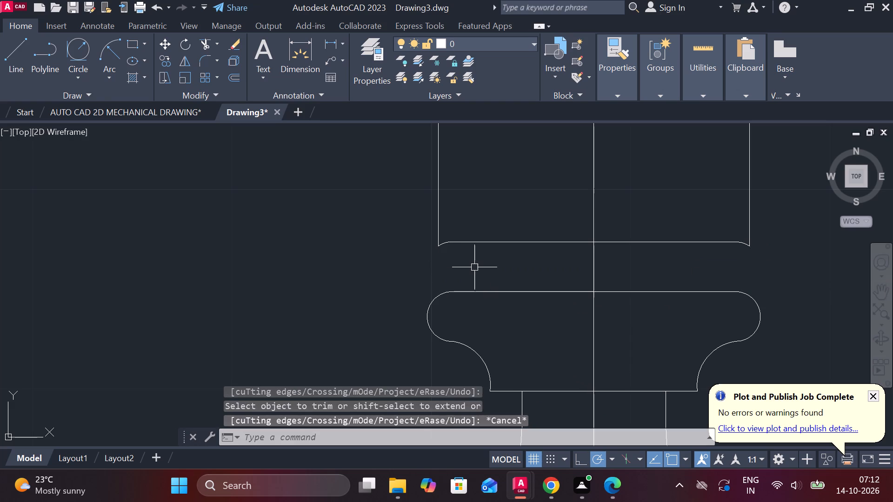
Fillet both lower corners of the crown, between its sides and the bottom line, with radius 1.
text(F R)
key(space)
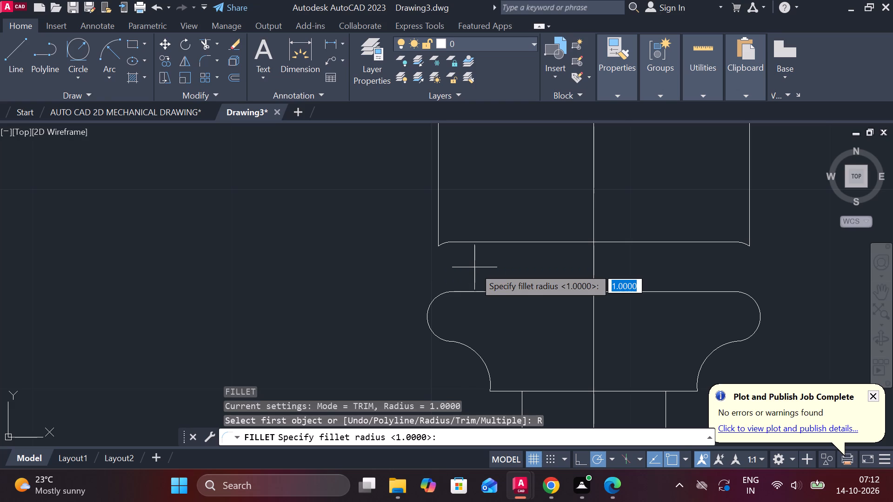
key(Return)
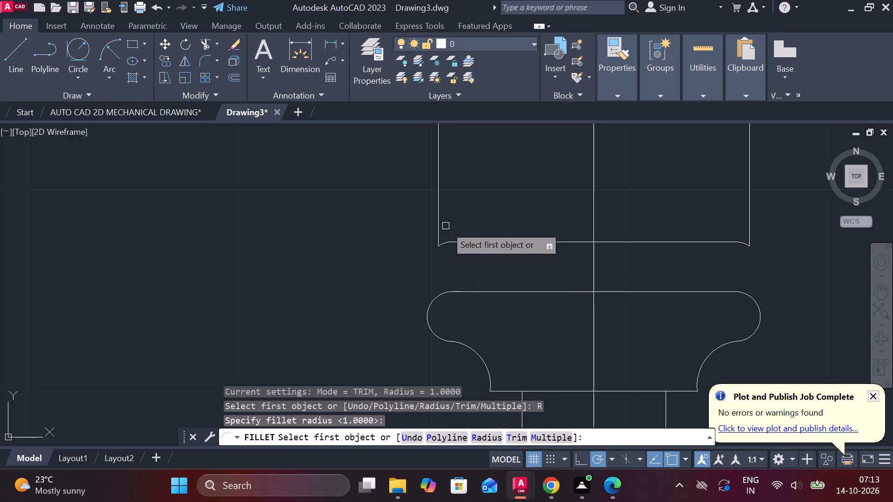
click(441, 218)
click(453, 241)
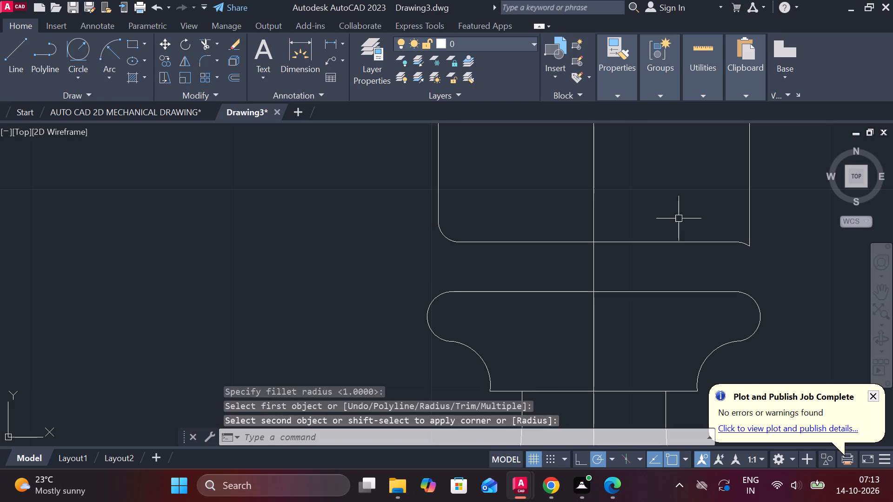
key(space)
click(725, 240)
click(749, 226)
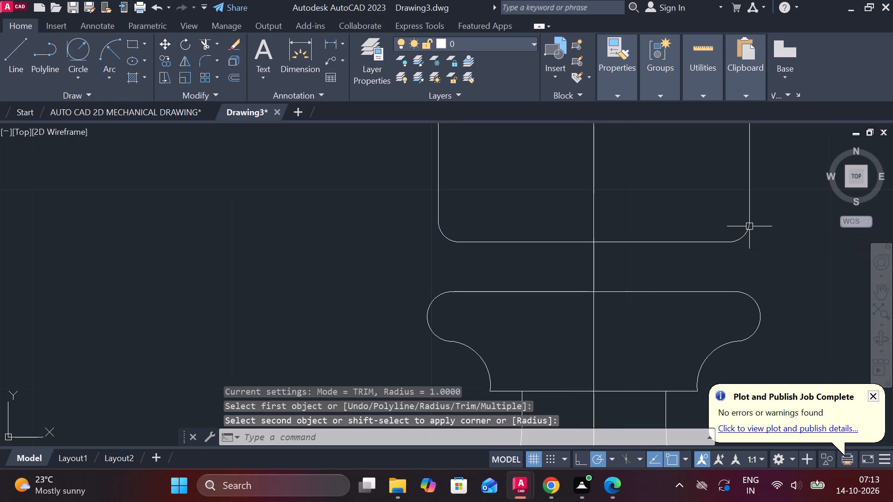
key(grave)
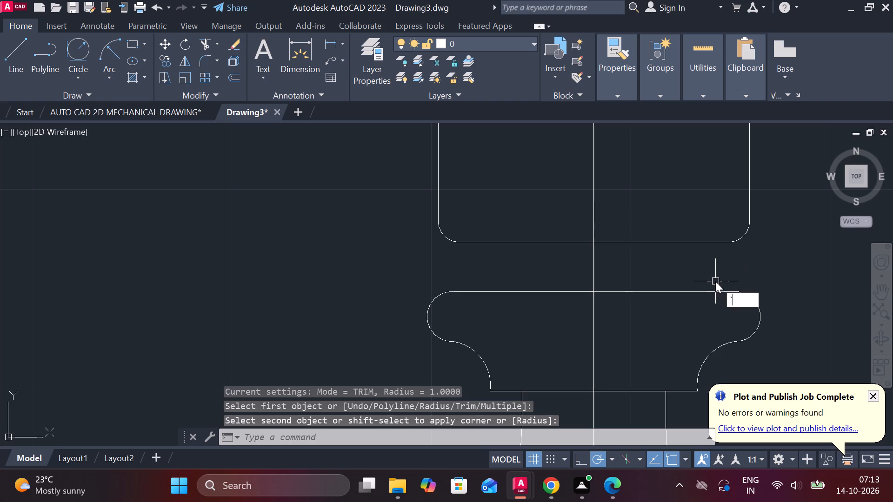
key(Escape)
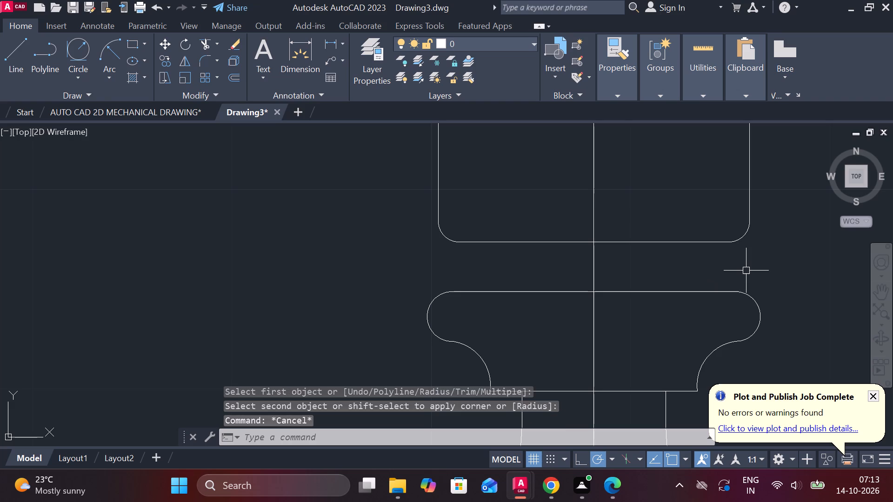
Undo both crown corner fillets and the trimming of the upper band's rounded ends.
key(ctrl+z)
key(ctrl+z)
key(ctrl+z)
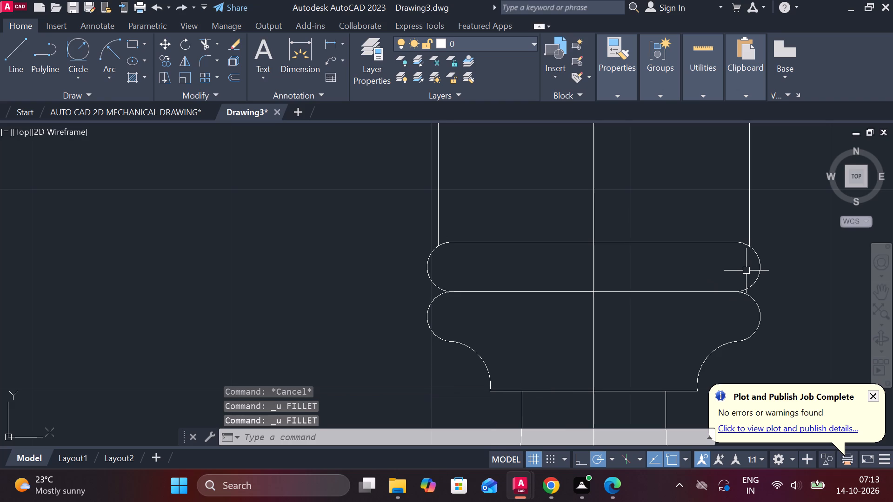
Copy the upper rounded band from its bottom midpoint to the empty space left of the rook.
click(759, 264)
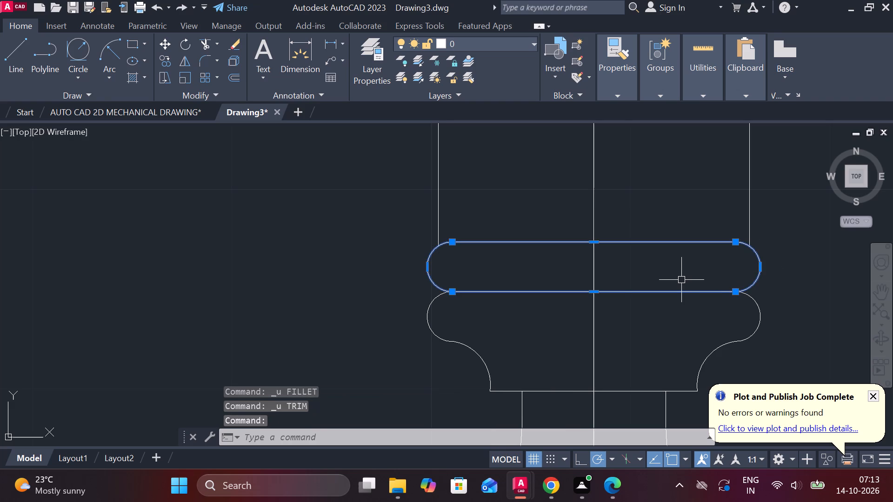
text(CO)
key(Return)
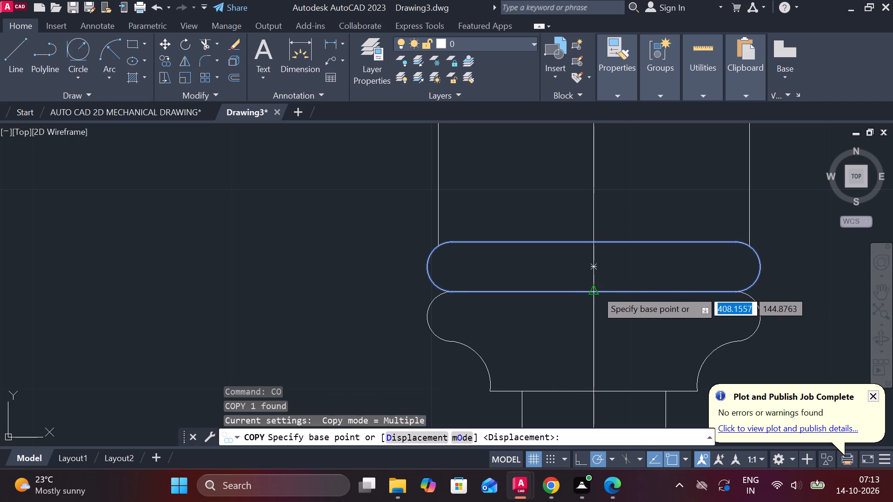
click(593, 290)
click(227, 251)
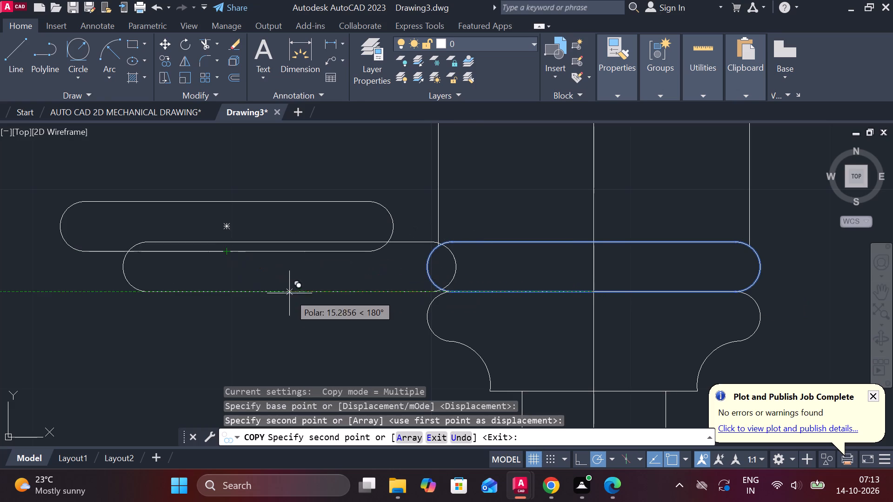
key(Escape)
middle_click(266, 326)
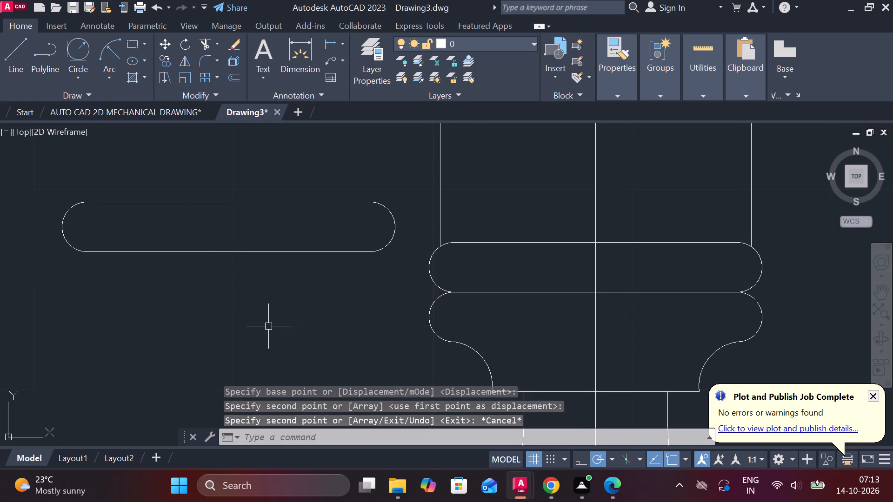
Trim away the original upper band's rounded ends beyond the crown's left and right side lines.
text(TR)
key(space)
click(435, 253)
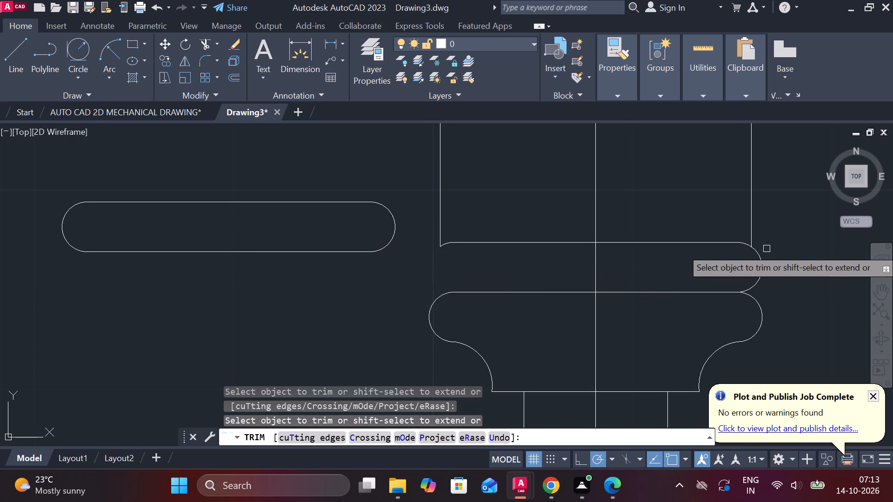
click(760, 254)
key(Escape)
Fillet the crown's lower right and lower left corners with radius 1.
text(F R)
key(space)
key(Return)
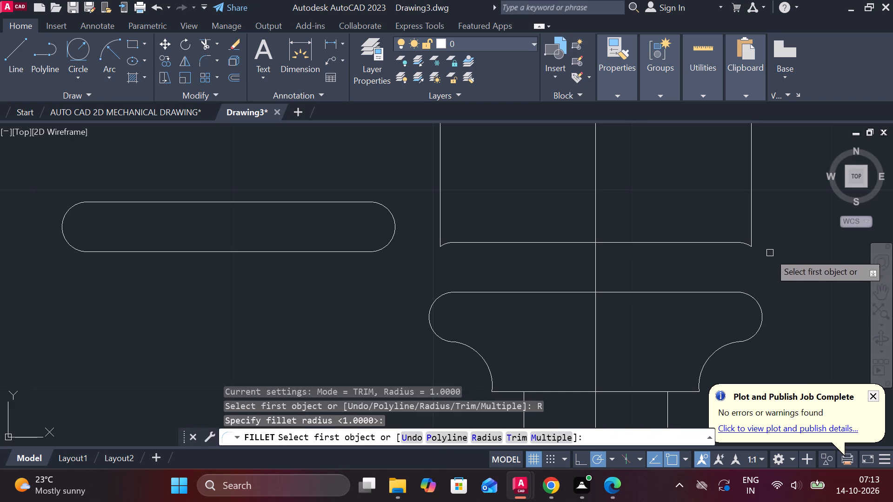
double_click(750, 225)
click(727, 243)
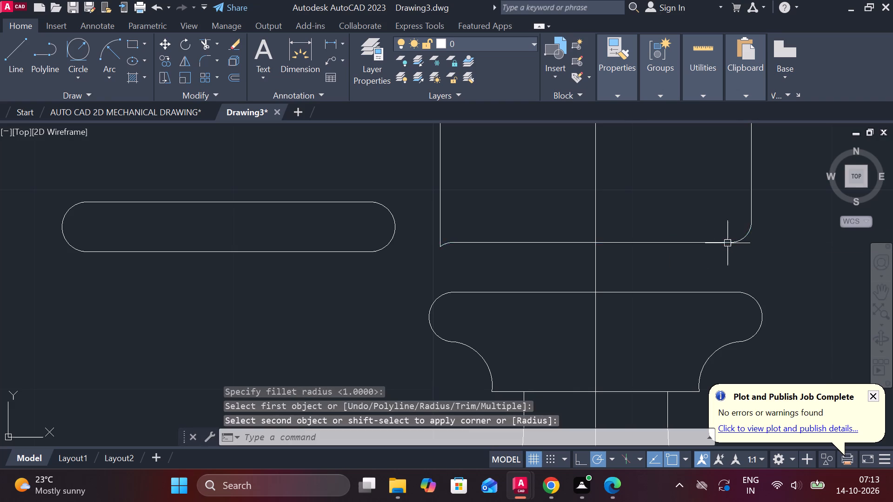
key(space)
click(440, 222)
click(453, 242)
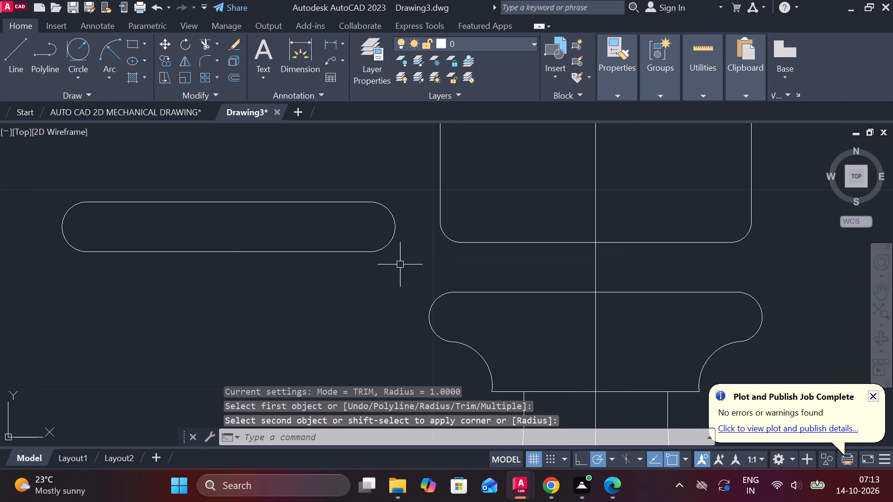
Move the copied rounded band by its bottom midpoint onto the midpoint of the lower head band's top edge, directly beneath the rook's crown.
key(Escape)
scroll(393, 265, down, 2)
click(400, 268)
click(260, 228)
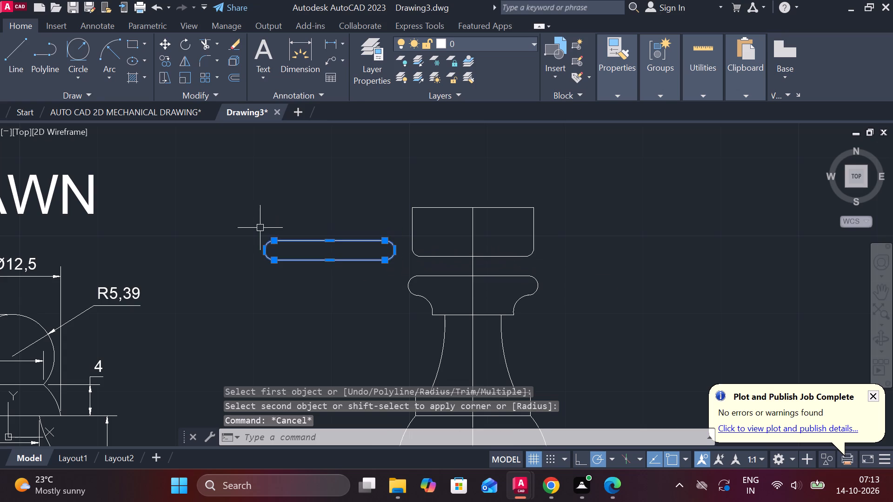
key(m)
key(Return)
scroll(315, 250, up, 2)
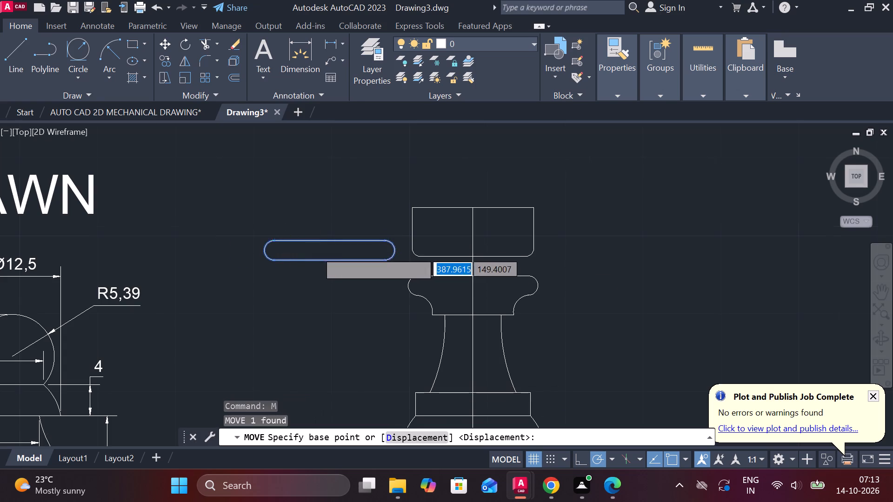
scroll(315, 251, up, 1)
click(346, 273)
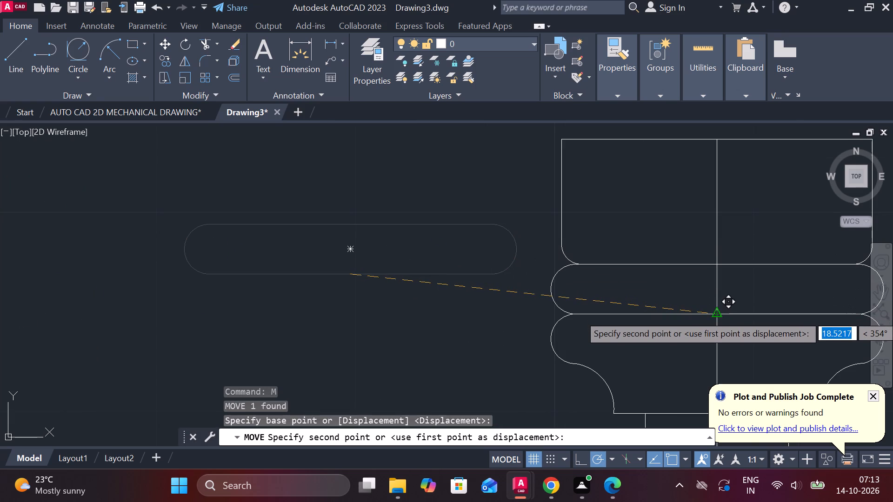
click(719, 315)
scroll(722, 315, down, 2)
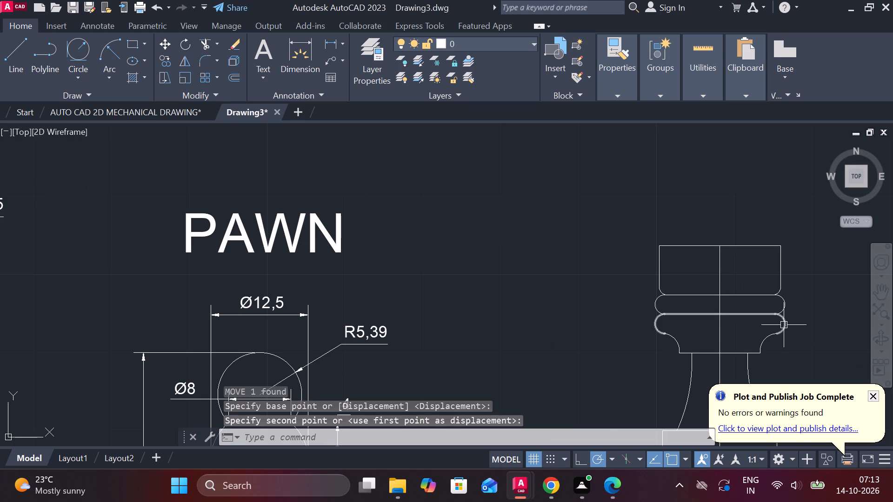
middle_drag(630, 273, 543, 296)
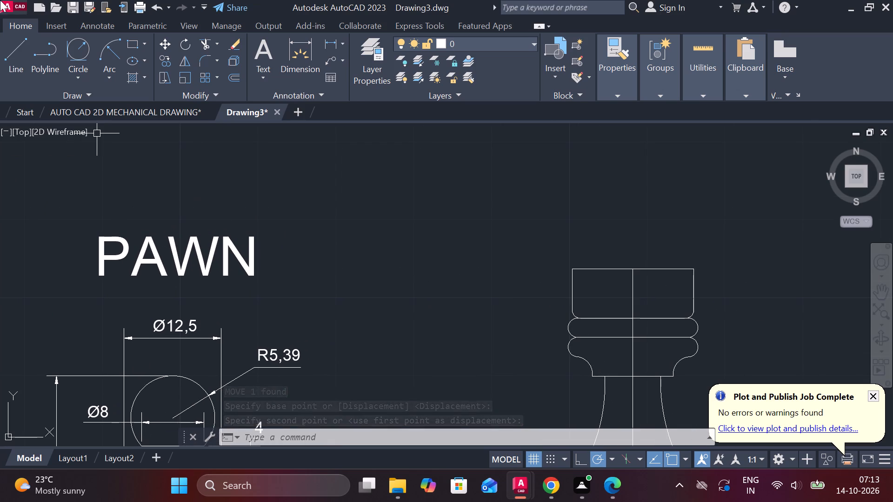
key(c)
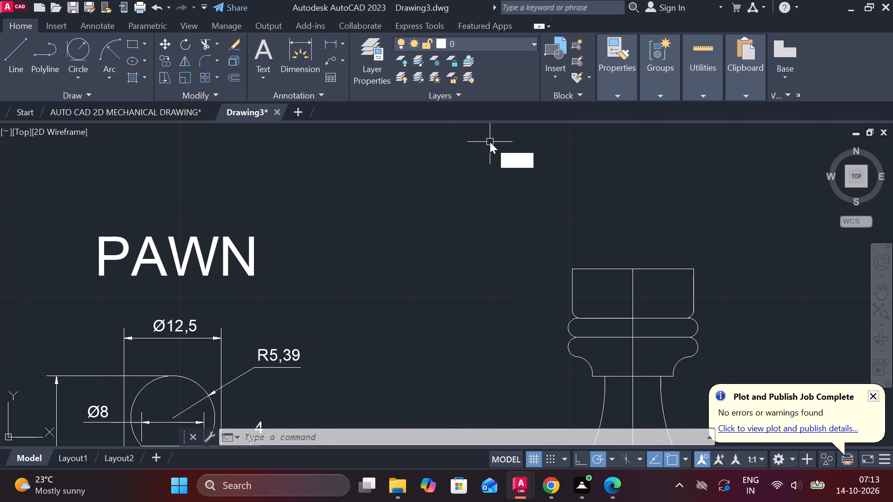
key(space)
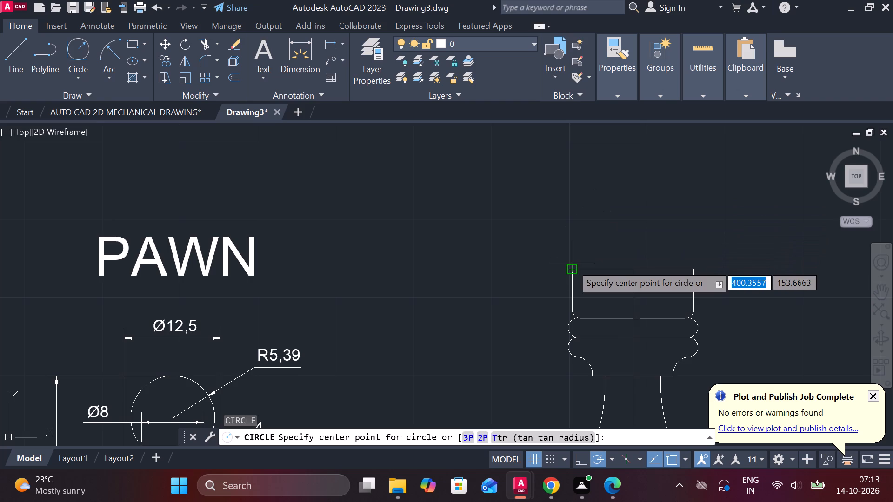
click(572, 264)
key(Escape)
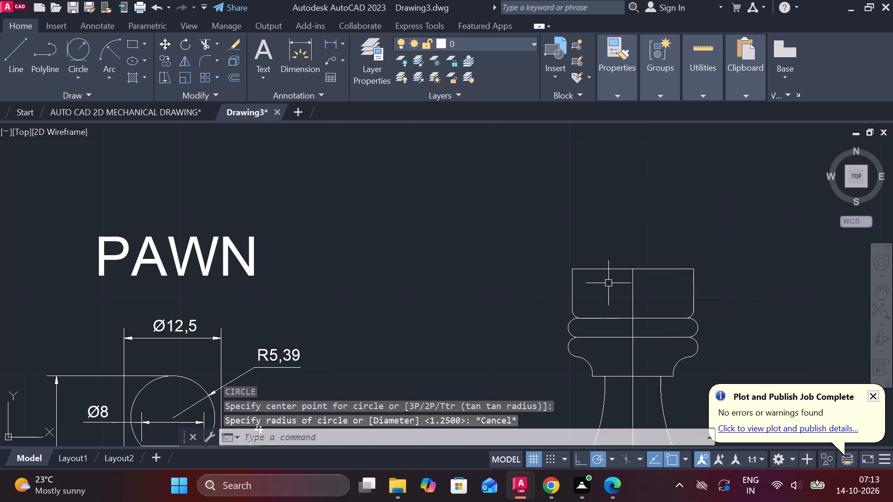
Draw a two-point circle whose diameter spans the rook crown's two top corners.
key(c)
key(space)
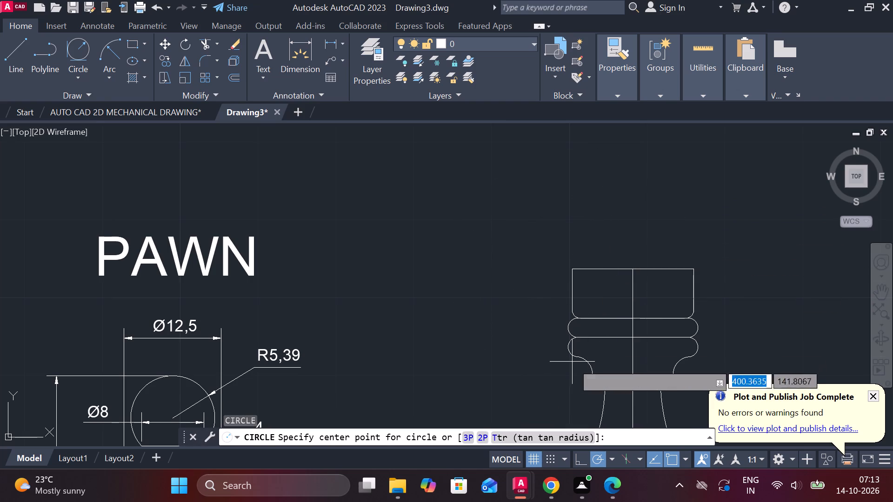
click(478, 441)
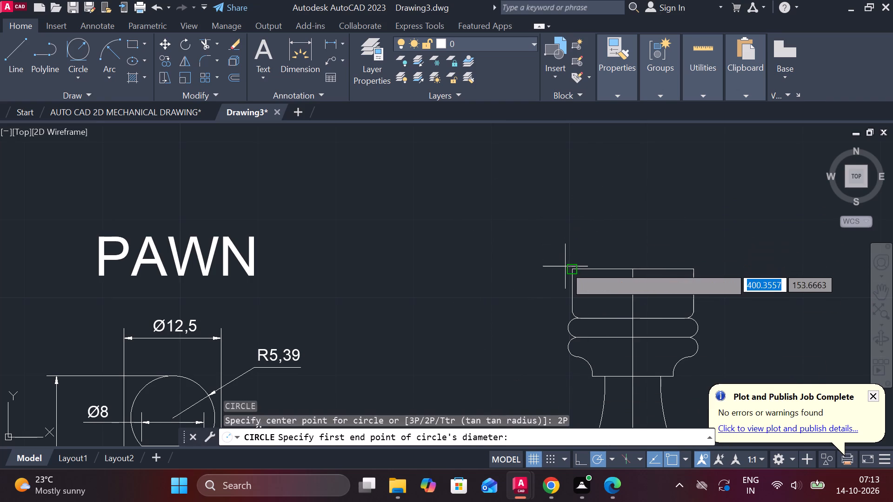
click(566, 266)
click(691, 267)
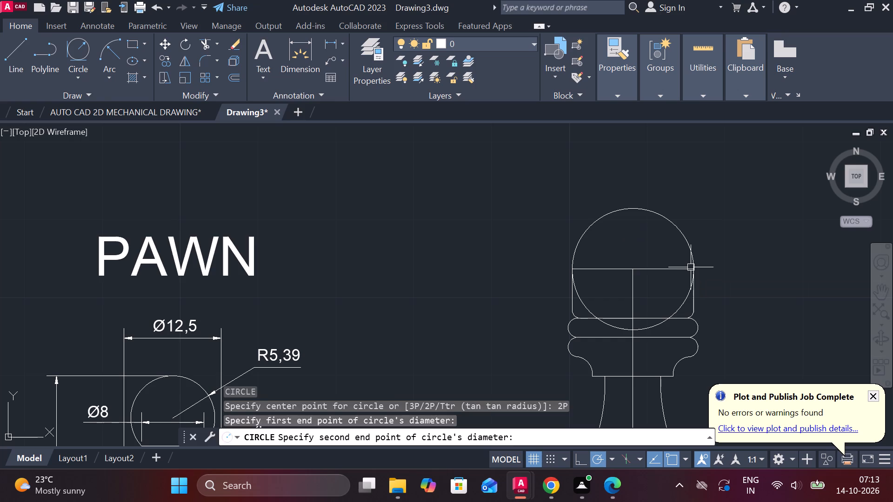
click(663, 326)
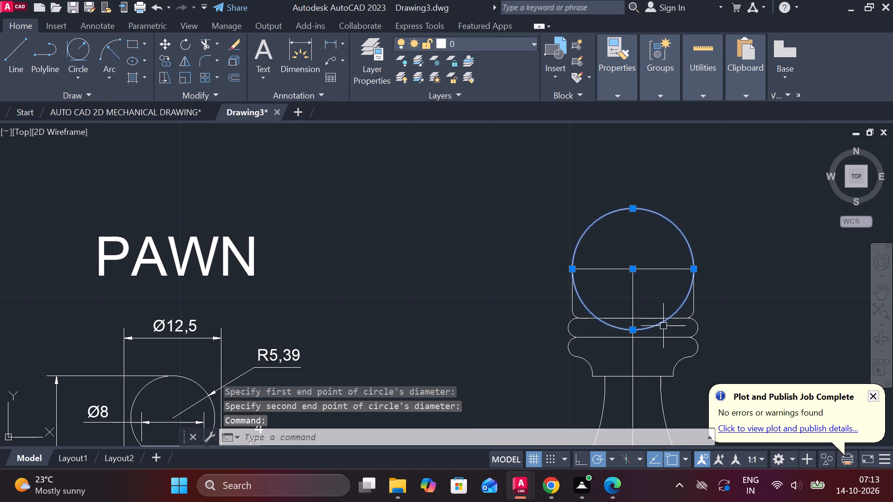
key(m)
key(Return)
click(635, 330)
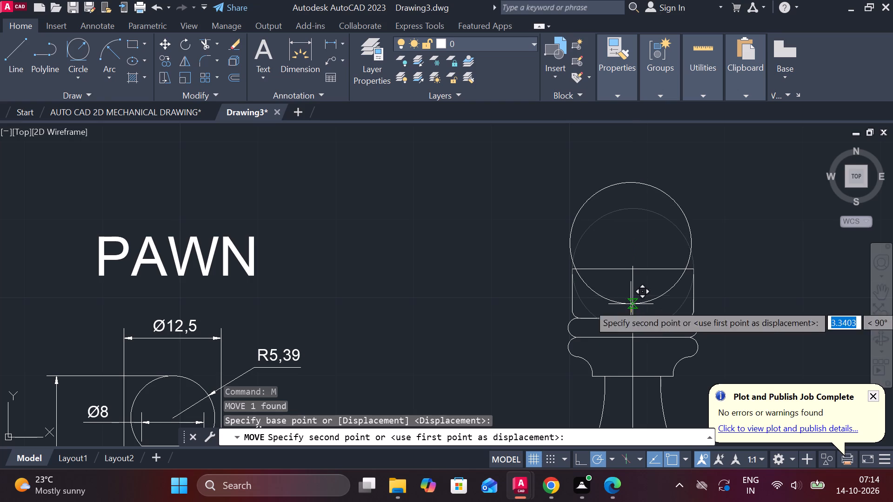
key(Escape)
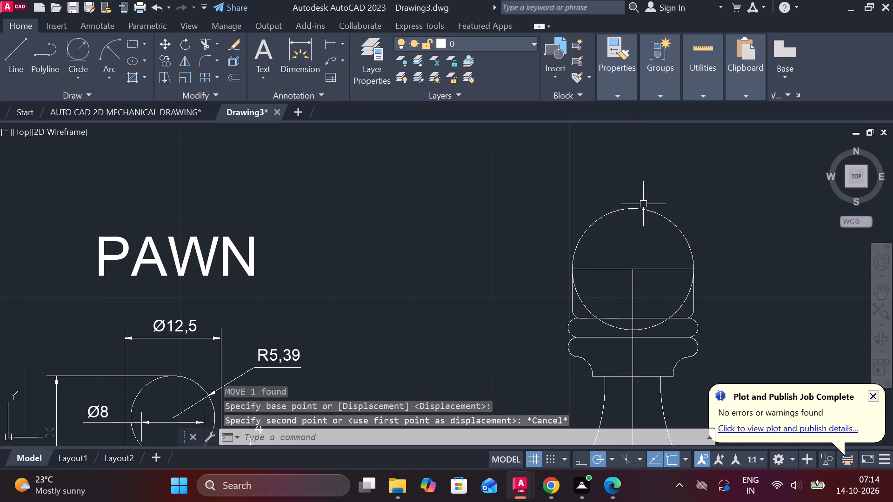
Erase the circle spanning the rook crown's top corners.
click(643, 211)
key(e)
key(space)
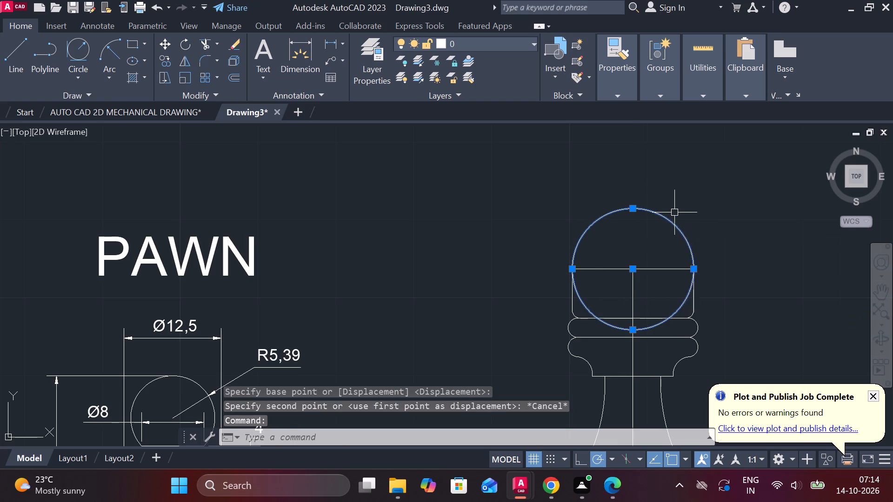
Draw a downward-bulging start-end-radius arc between the rook crown's top corners, with a radius of about 10.
click(106, 47)
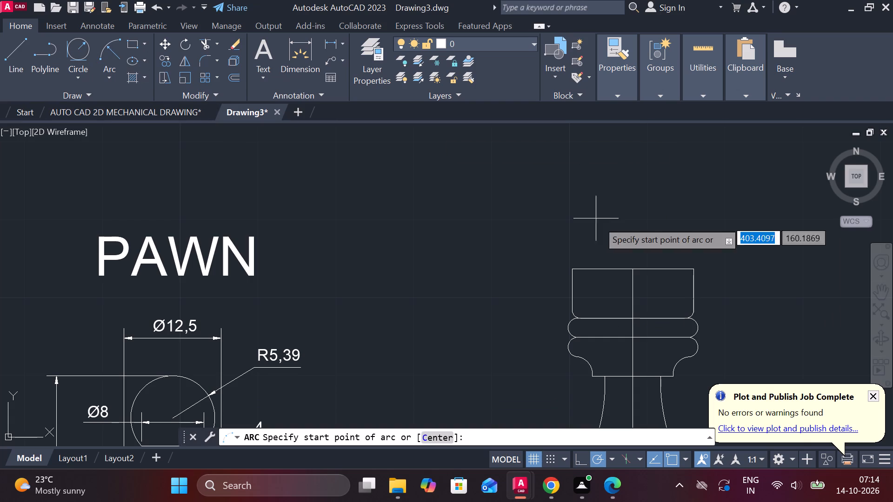
click(573, 268)
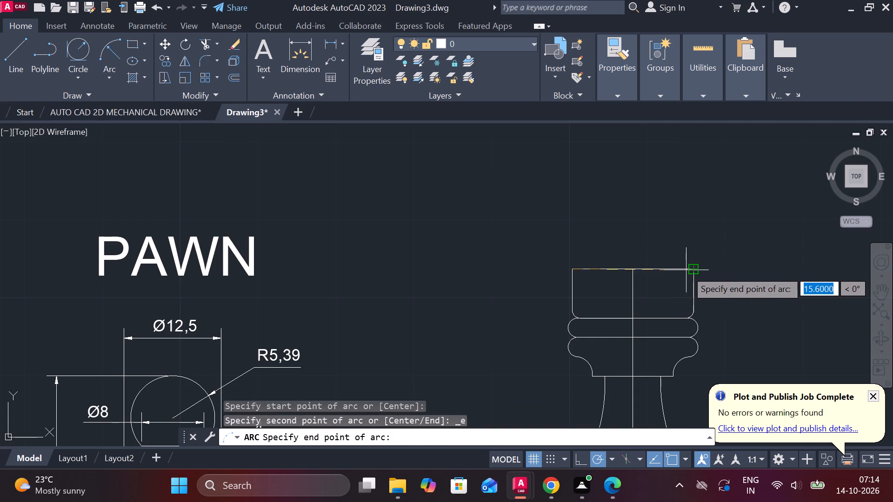
click(686, 270)
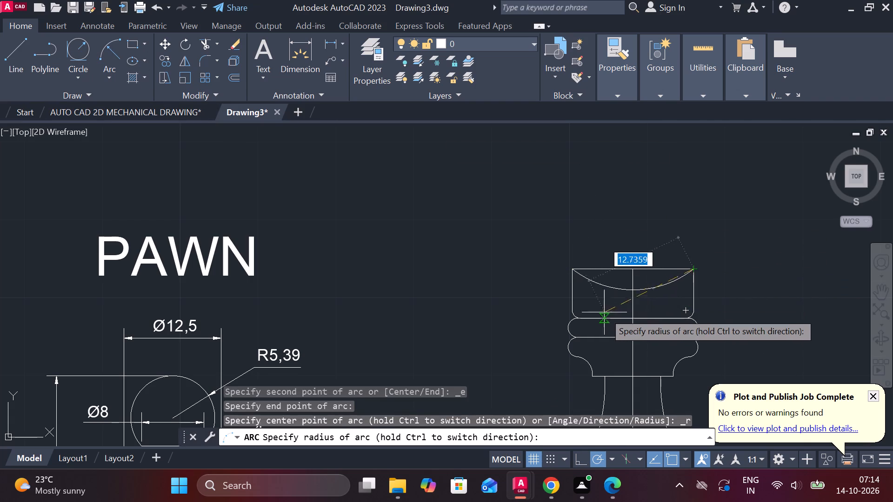
click(631, 317)
key(Escape)
Change the linetype of the crown's arc to ACAD_ISO02W100.
click(672, 286)
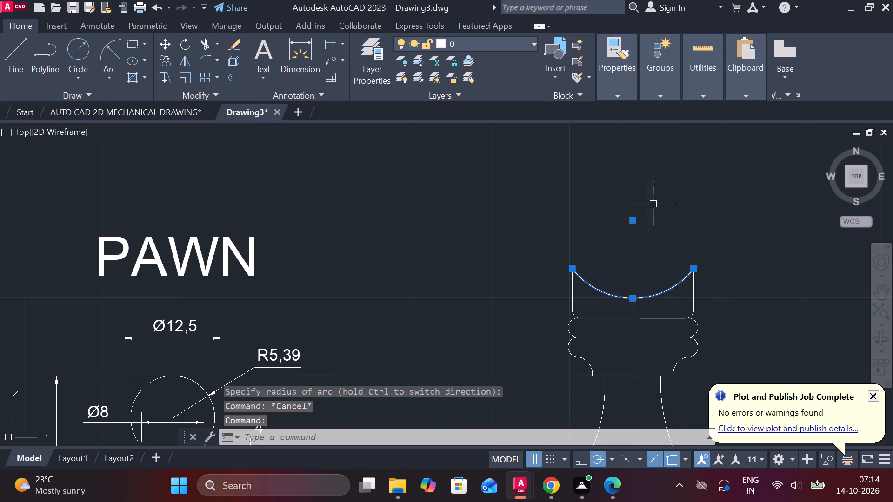
click(606, 92)
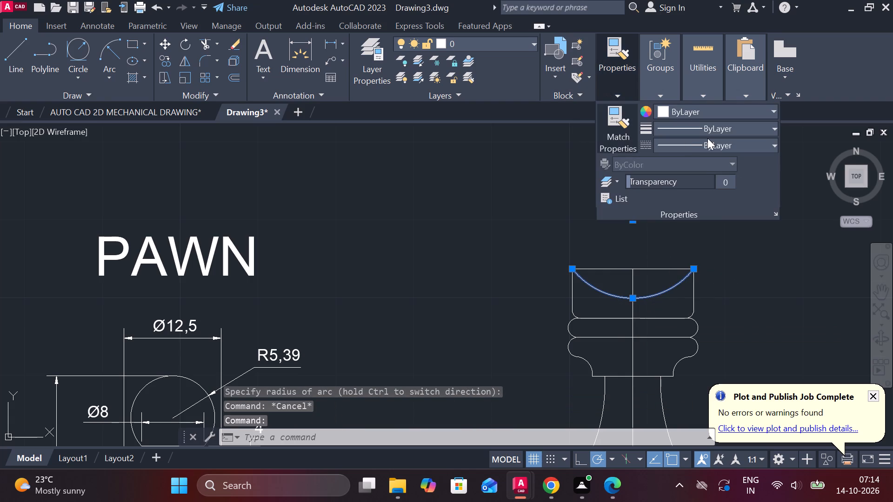
click(712, 140)
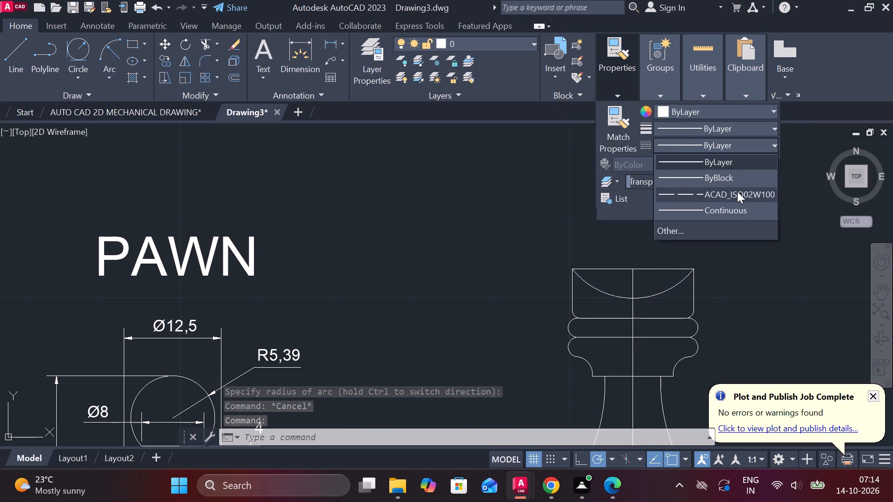
click(737, 192)
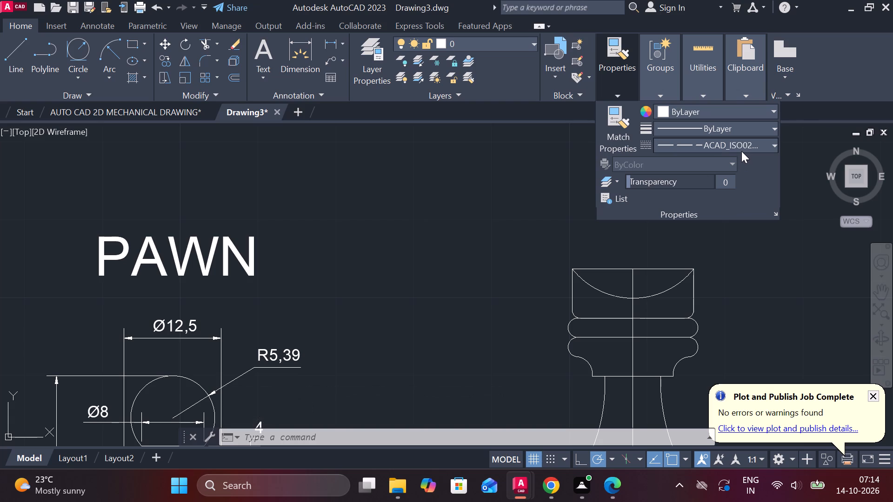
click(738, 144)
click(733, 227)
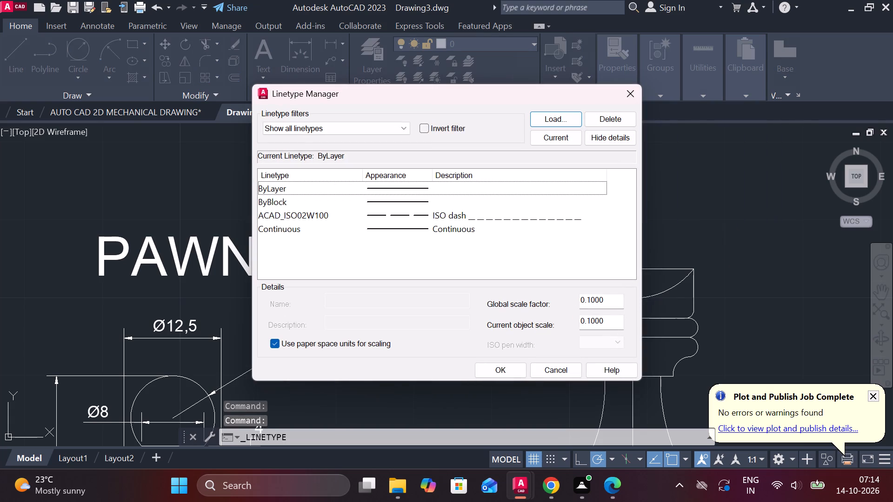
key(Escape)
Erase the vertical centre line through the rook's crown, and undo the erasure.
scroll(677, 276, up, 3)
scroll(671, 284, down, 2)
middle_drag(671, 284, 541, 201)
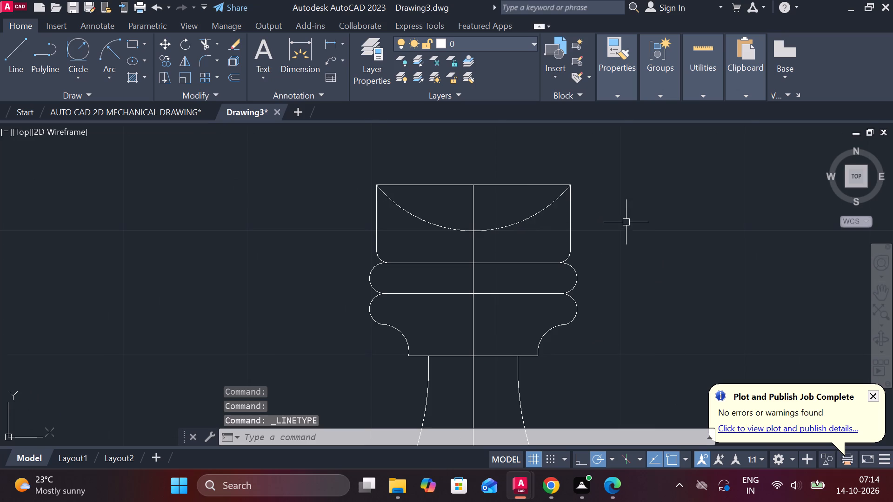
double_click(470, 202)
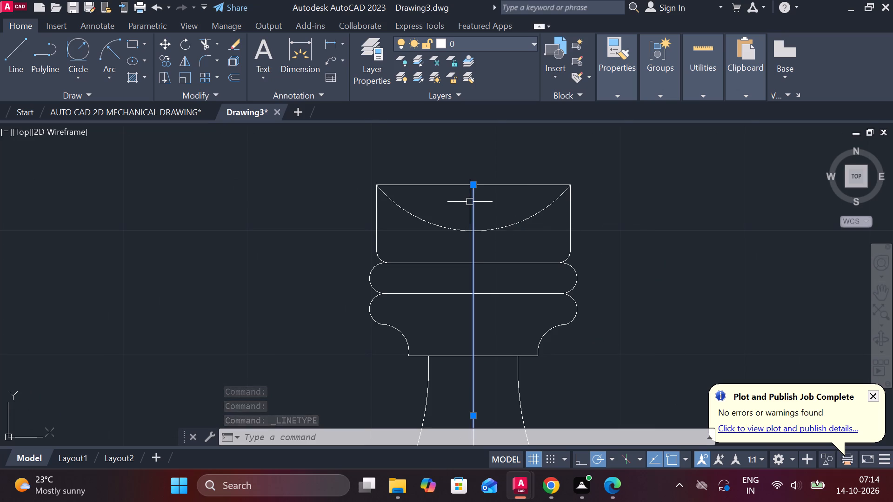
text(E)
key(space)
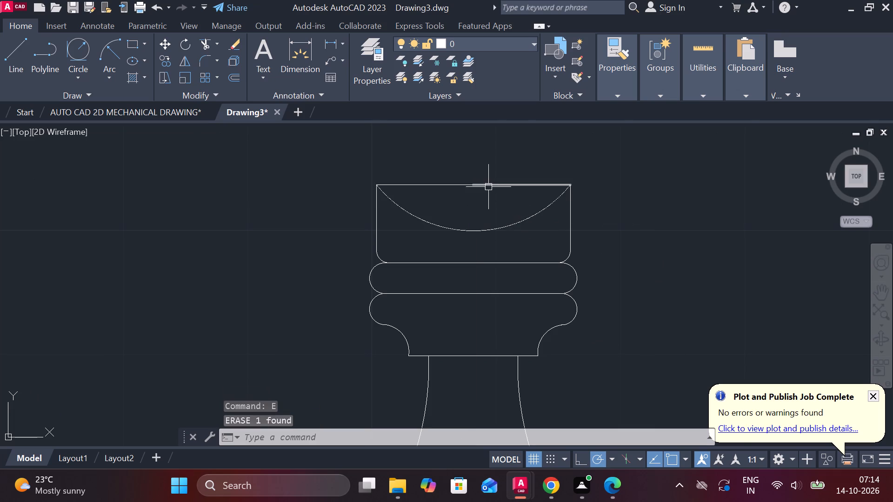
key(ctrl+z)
Trim away the vertical centre line between the dashed arc and the crown's bottom edge.
scroll(494, 195, up, 2)
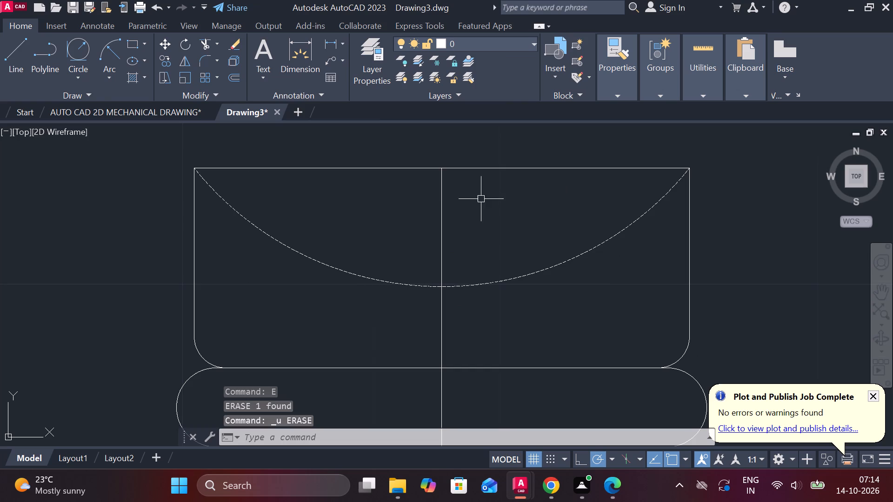
text(TR)
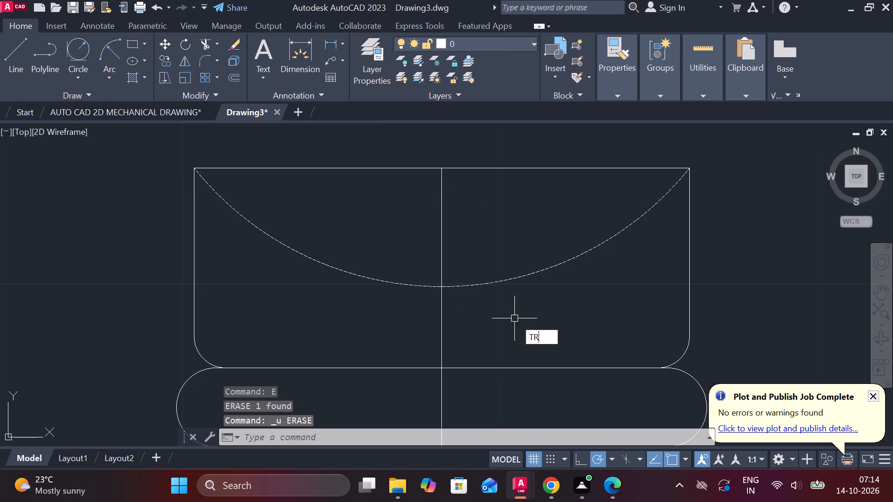
key(space)
click(446, 305)
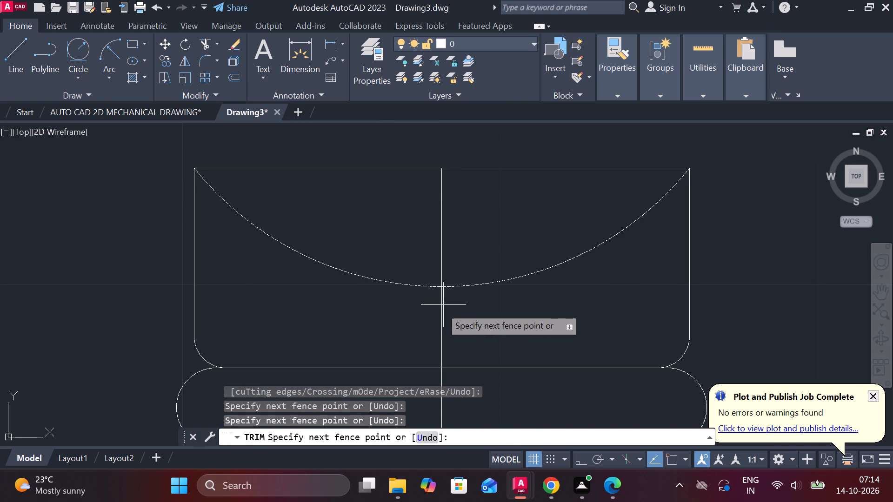
click(438, 307)
key(Escape)
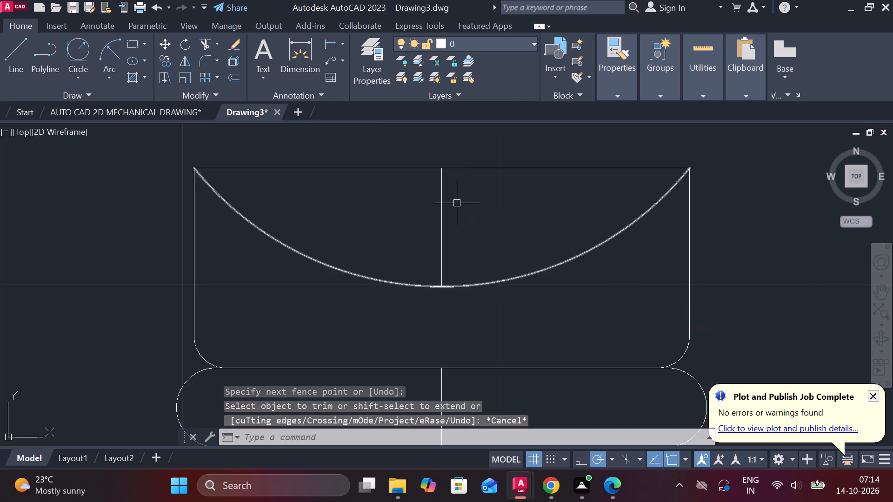
Offset the short vertical centre line above the crown's dashed arc by 1 to both sides.
click(442, 197)
key(o)
key(Return)
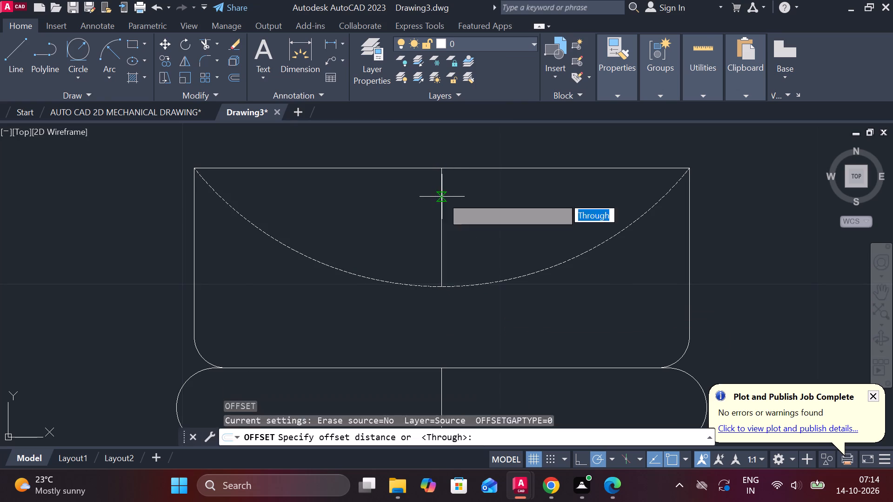
key(Return)
scroll(456, 193, down, 1)
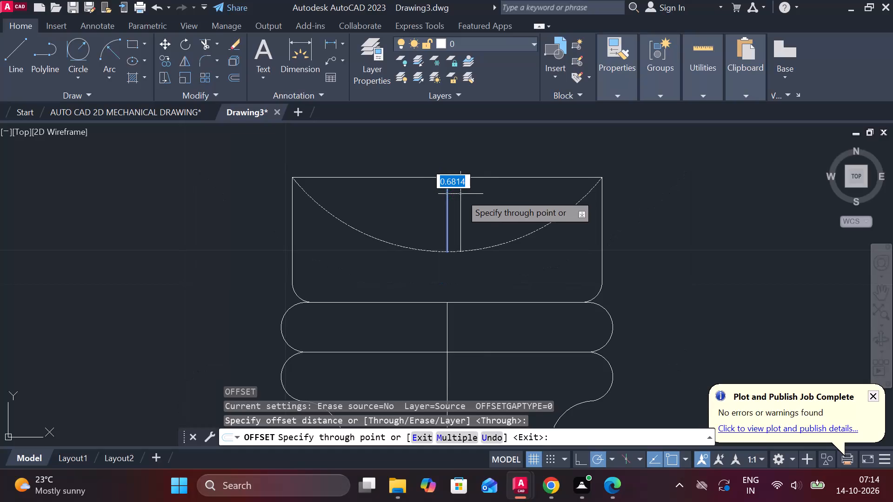
text(1)
key(space)
click(445, 202)
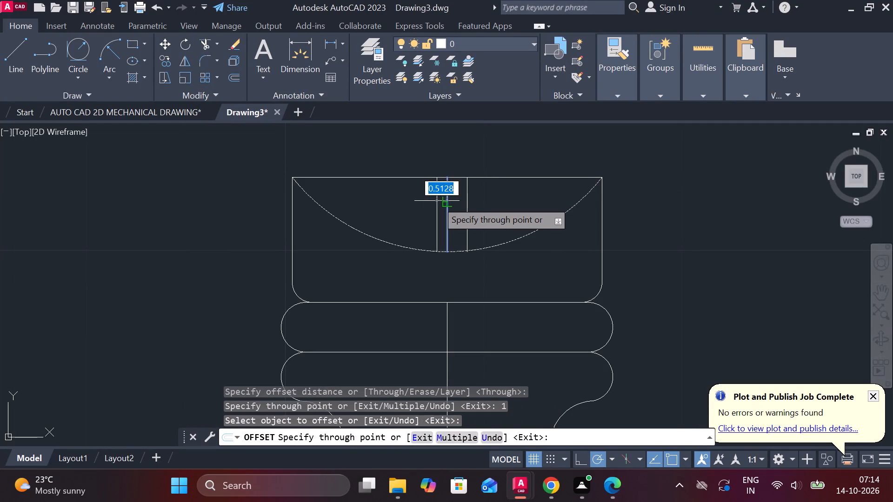
key(1)
key(space)
scroll(433, 200, down, 2)
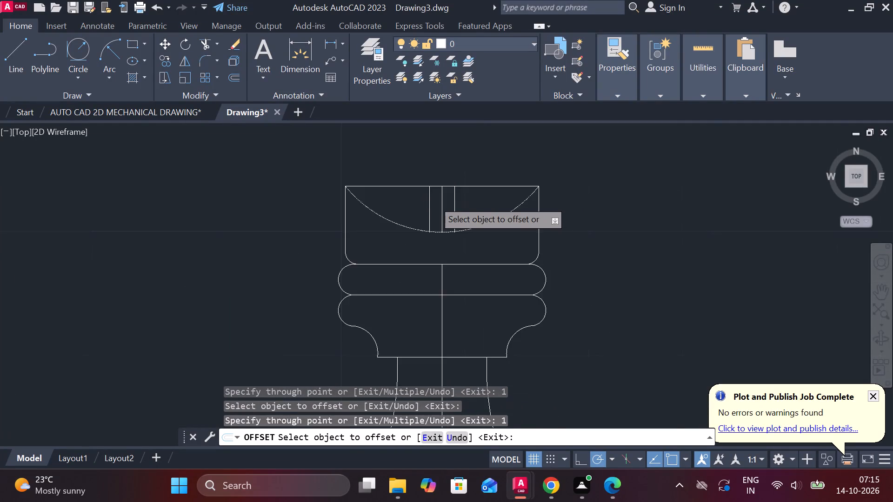
scroll(462, 198, up, 3)
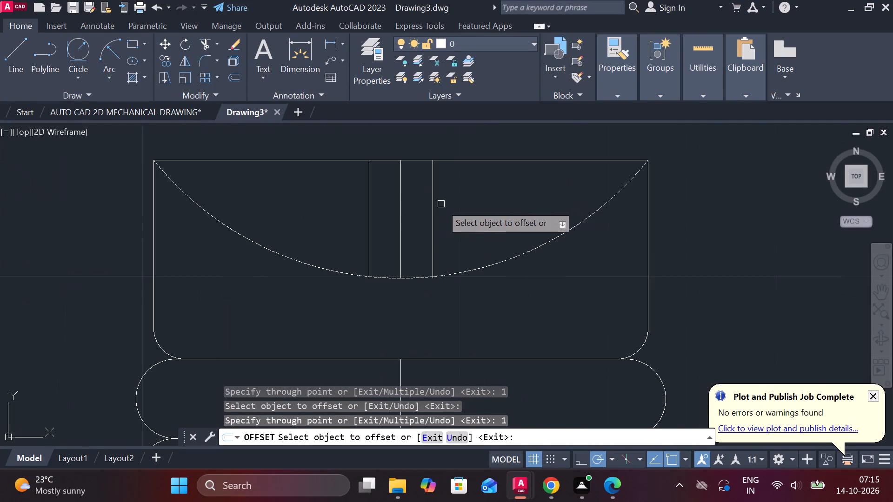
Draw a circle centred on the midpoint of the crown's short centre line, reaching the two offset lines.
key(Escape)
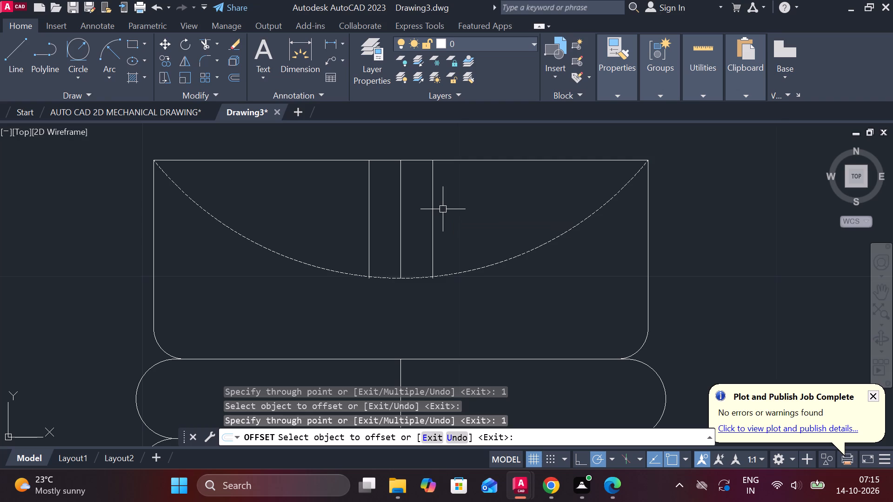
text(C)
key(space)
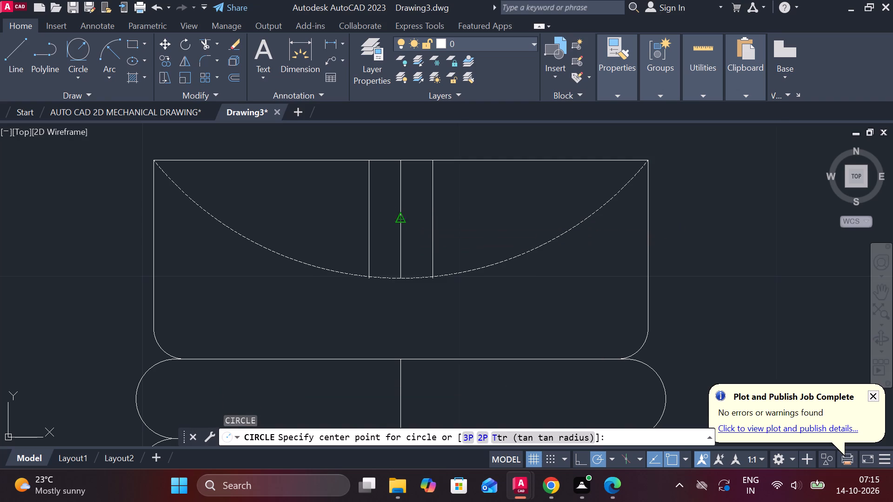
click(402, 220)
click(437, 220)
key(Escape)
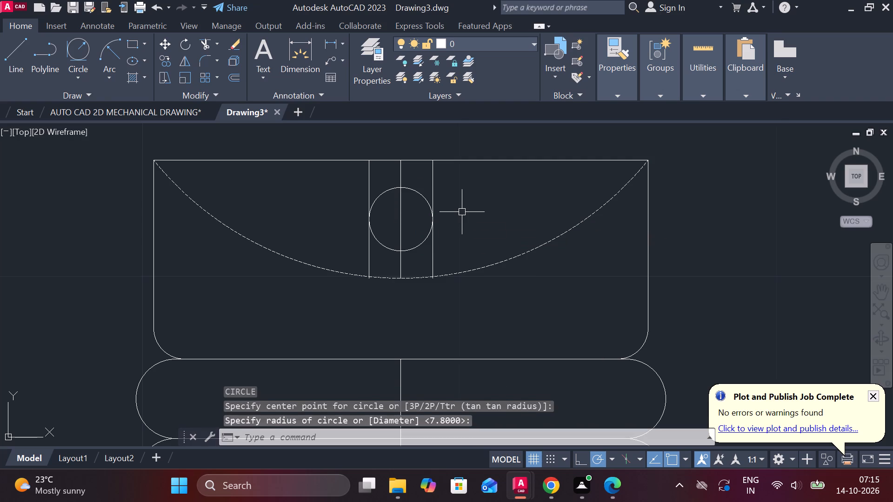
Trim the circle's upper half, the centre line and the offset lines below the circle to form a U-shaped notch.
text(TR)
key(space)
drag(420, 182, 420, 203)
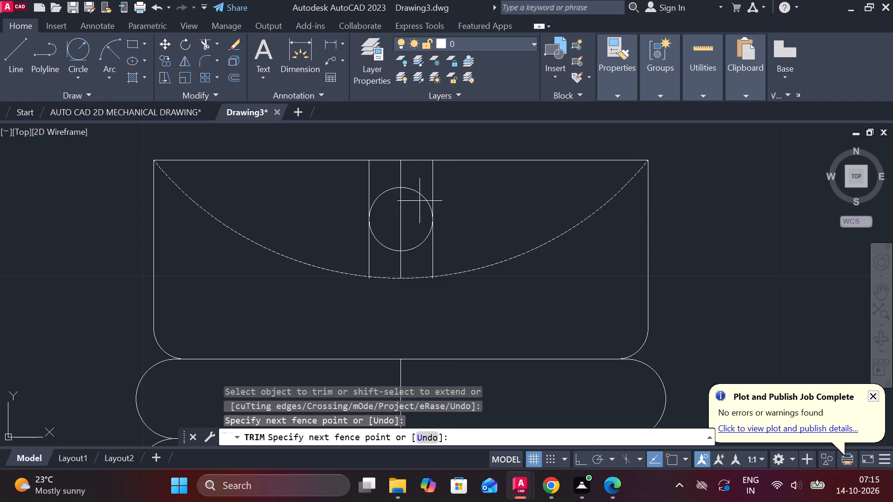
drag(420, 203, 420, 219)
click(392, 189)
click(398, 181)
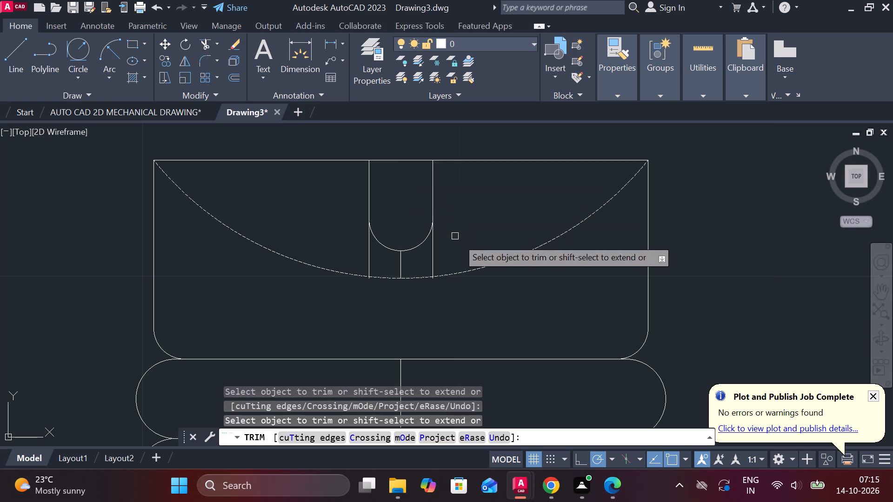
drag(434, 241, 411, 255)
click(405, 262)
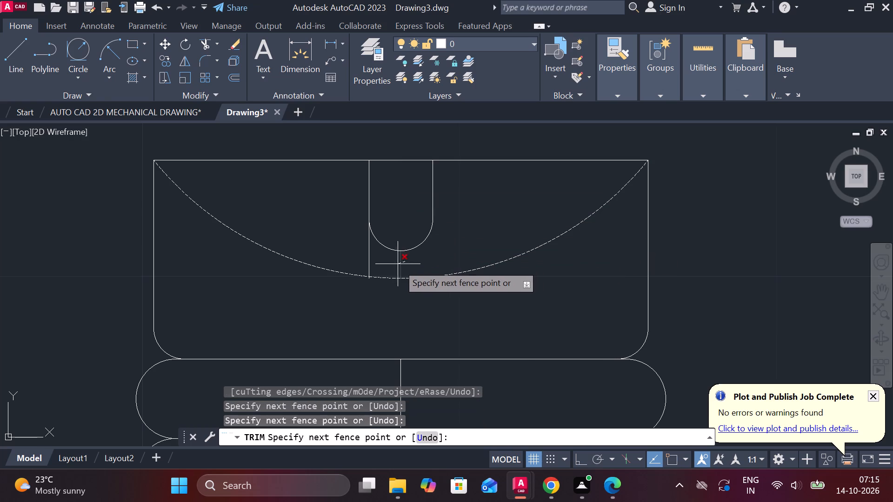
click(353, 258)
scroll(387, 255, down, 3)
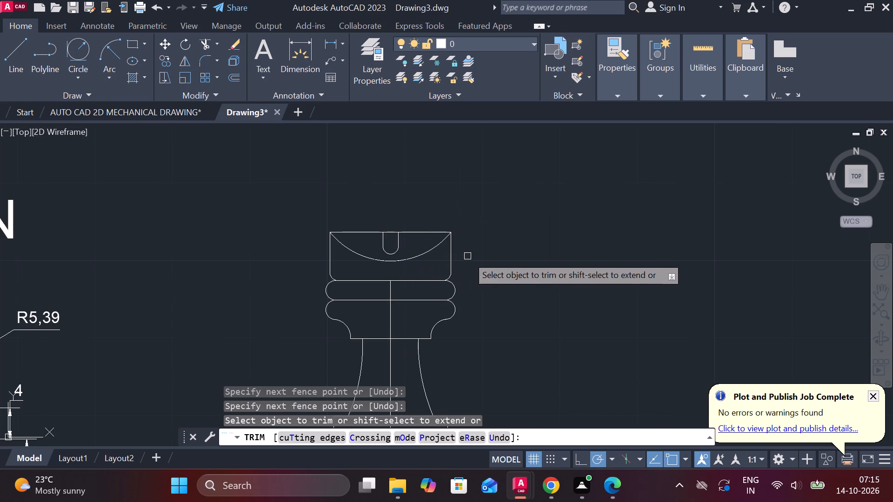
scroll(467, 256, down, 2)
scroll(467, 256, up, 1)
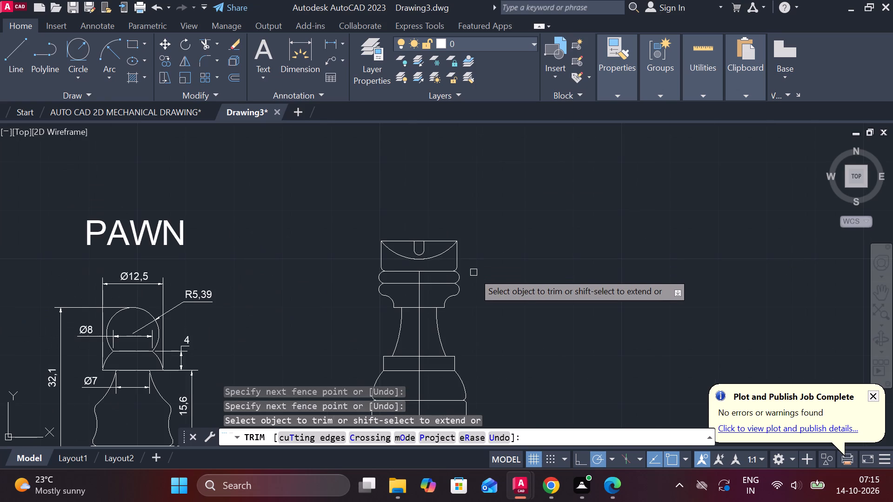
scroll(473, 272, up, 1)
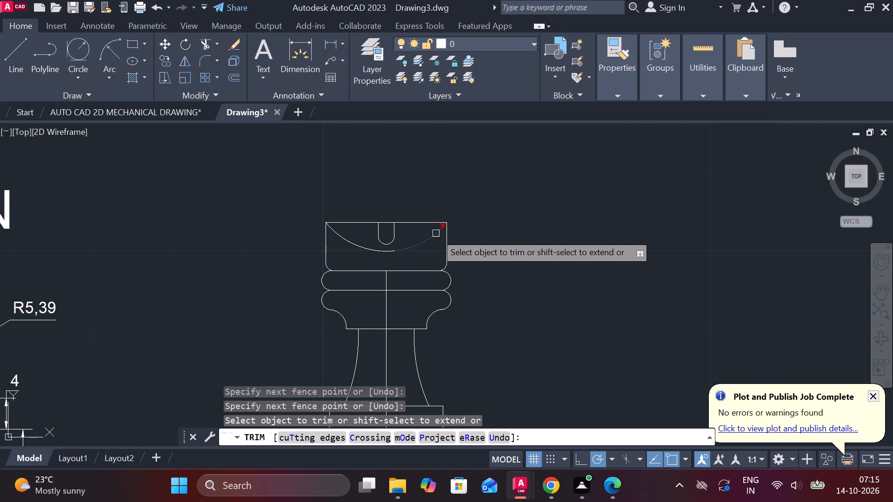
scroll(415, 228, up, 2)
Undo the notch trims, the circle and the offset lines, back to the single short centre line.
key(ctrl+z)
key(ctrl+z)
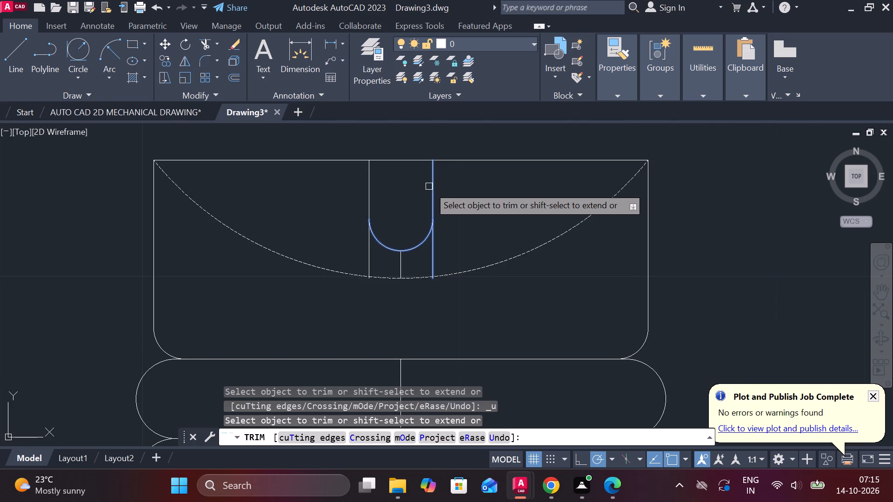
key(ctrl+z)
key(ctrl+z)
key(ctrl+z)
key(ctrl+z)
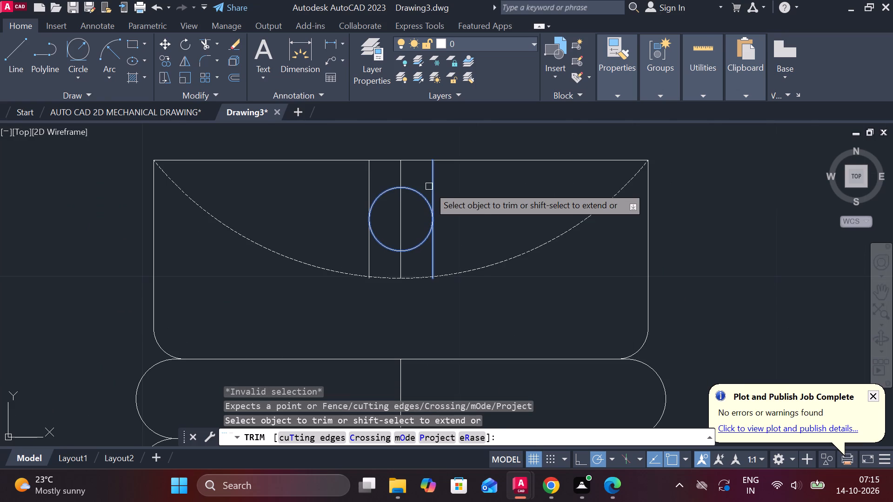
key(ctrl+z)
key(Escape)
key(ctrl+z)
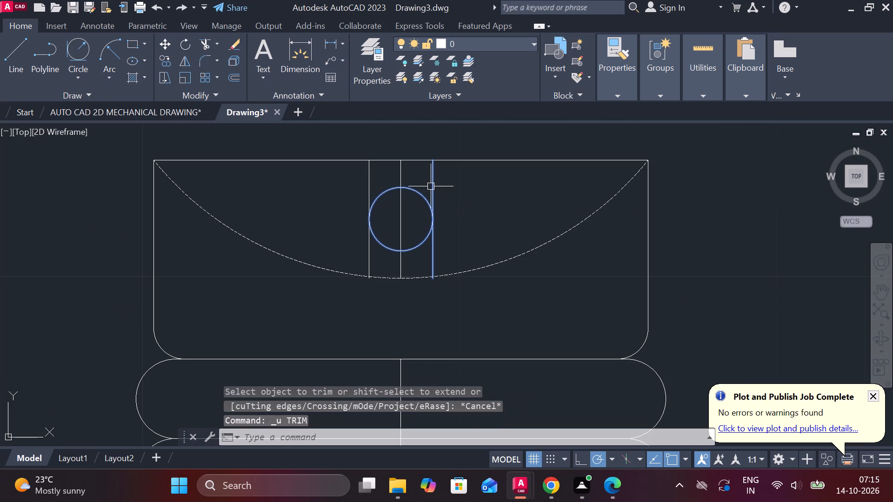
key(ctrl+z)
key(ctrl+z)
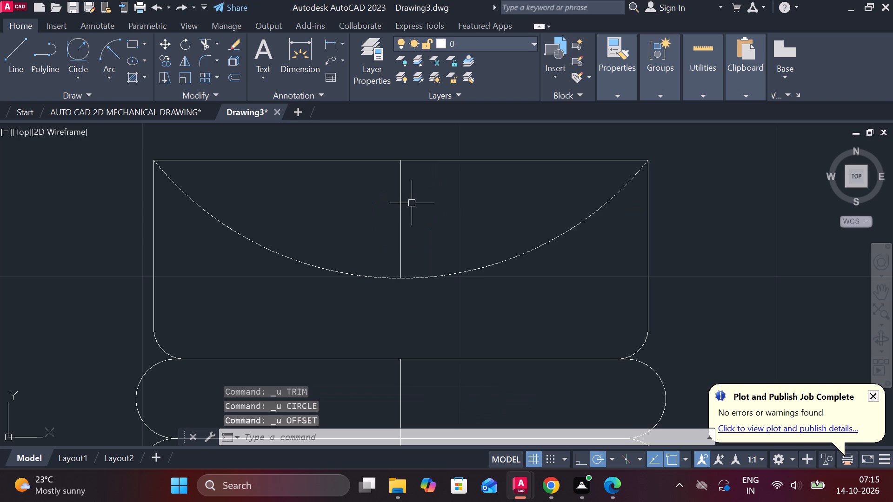
Offset the short vertical centre line above the crown's dashed arc by 0.5 to both sides.
click(403, 202)
key(o)
key(Return)
key(Return)
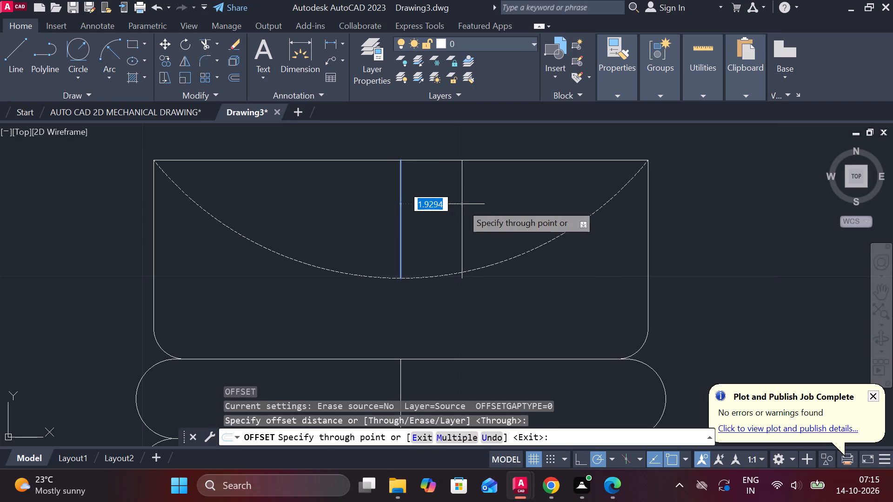
text(.5)
key(Return)
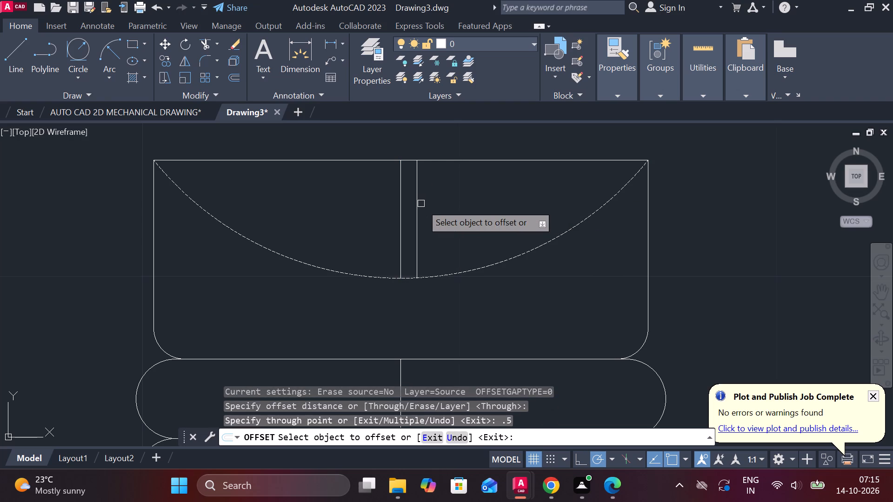
click(399, 204)
text(.5)
key(Return)
key(Escape)
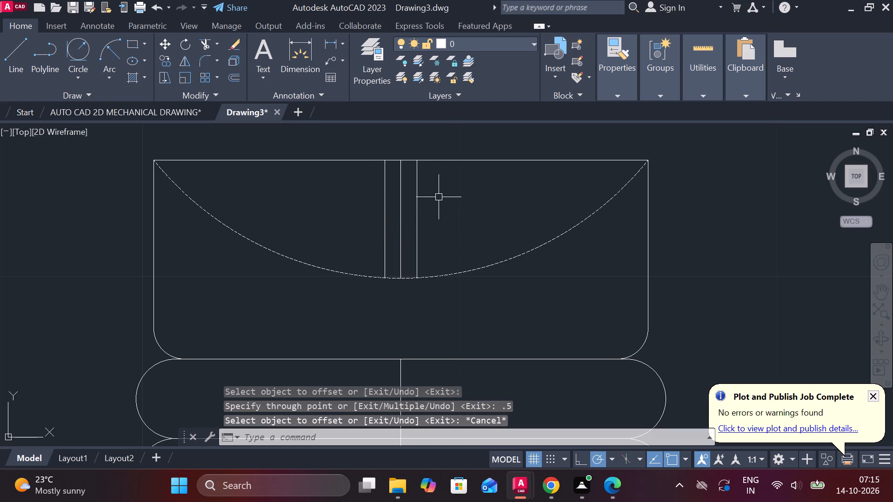
Draw a circle centred on the lower part of the short centre line, with its radius reaching the offset lines.
text(C)
key(space)
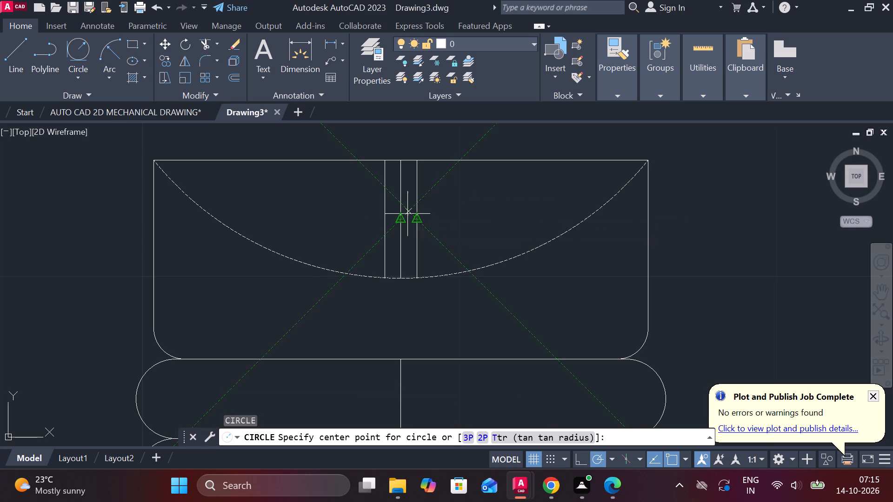
click(403, 230)
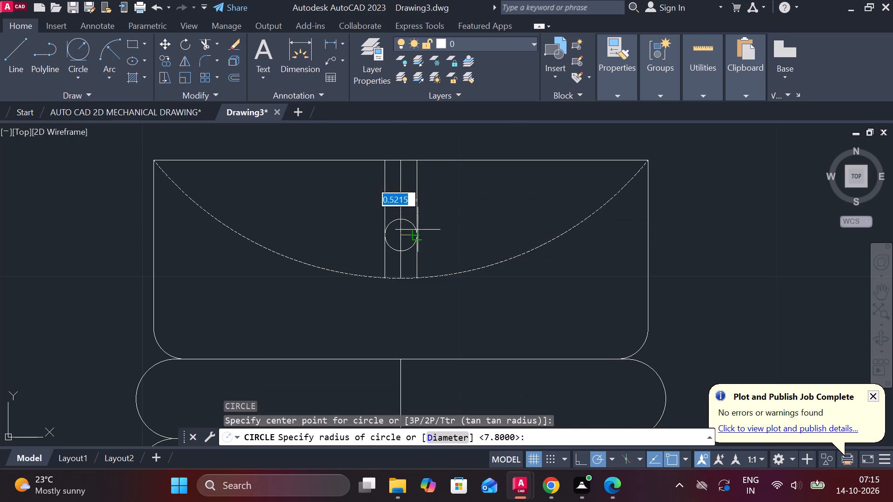
click(419, 231)
key(Escape)
Trim the circle, centre line, offset lines and crown's top edge to leave an open U-shaped notch.
text(TR)
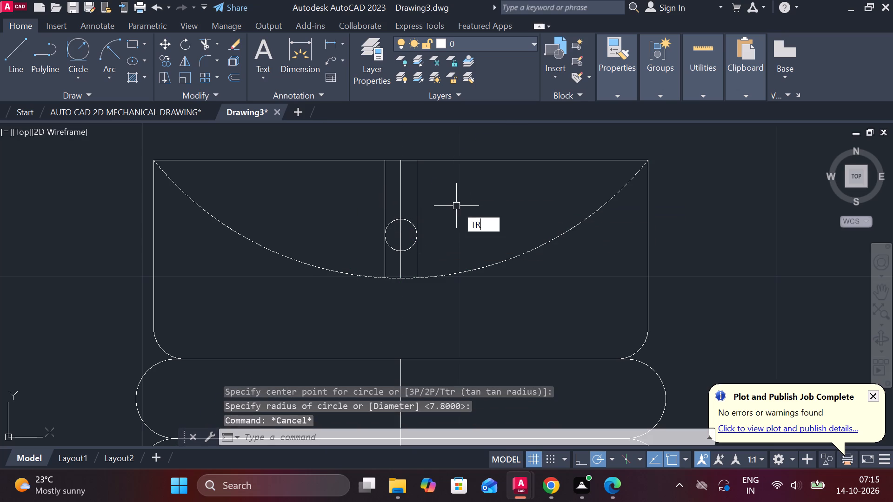
key(space)
drag(428, 253, 376, 264)
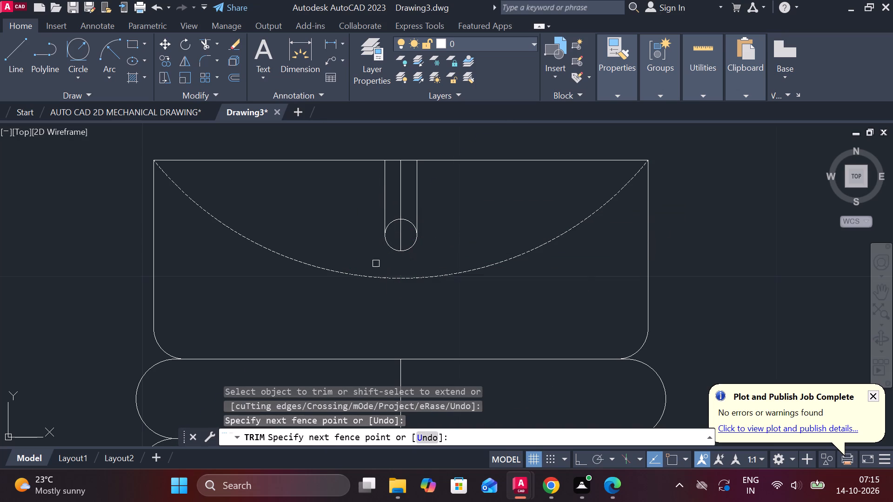
click(393, 226)
click(397, 222)
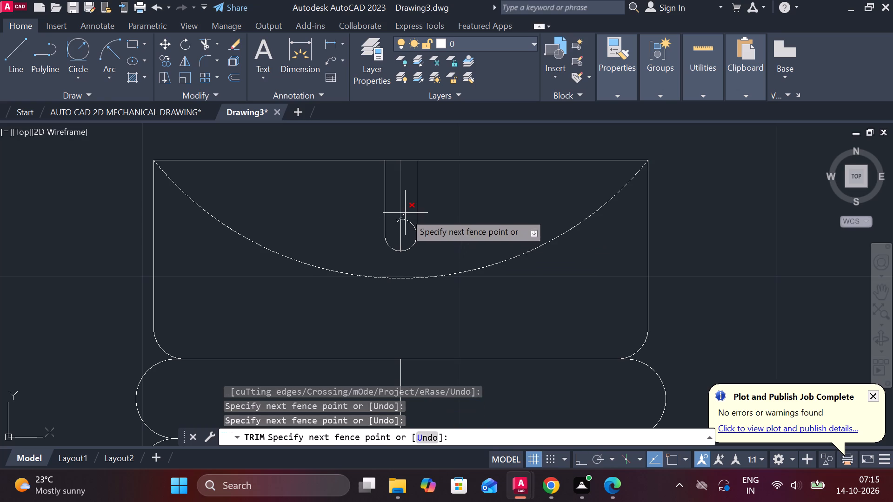
click(405, 213)
click(405, 220)
click(402, 231)
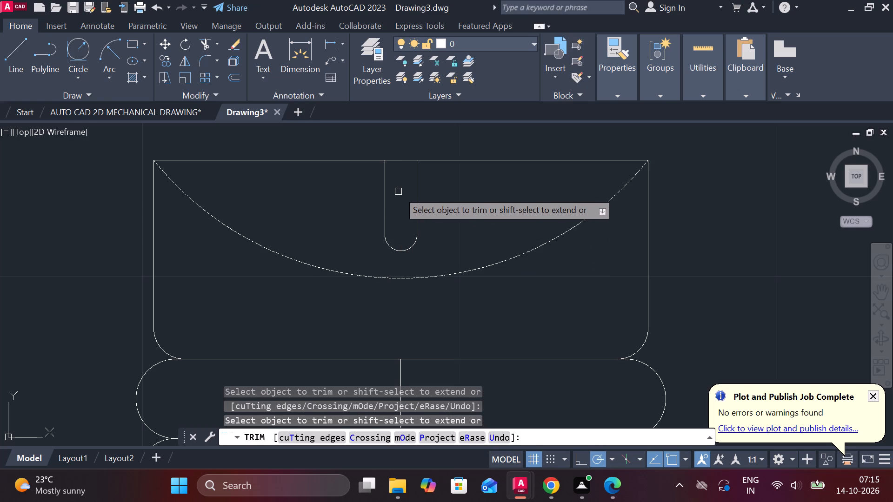
click(401, 162)
click(398, 160)
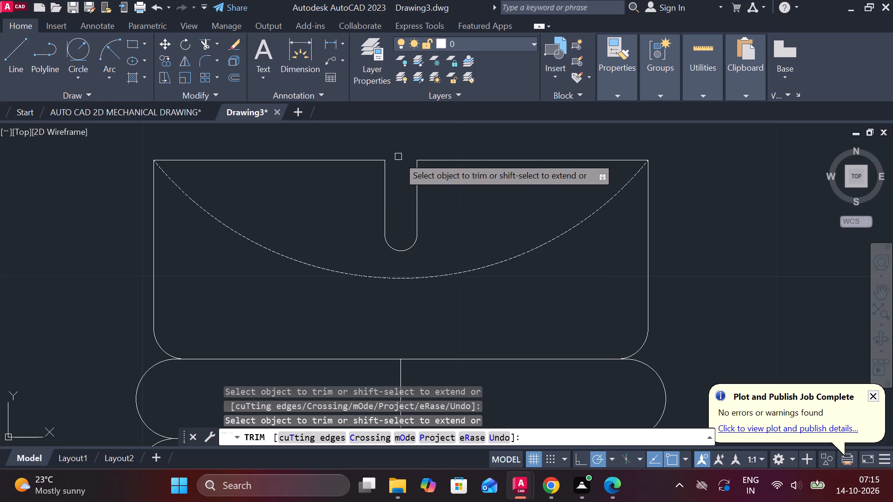
scroll(431, 177, down, 2)
scroll(504, 181, down, 1)
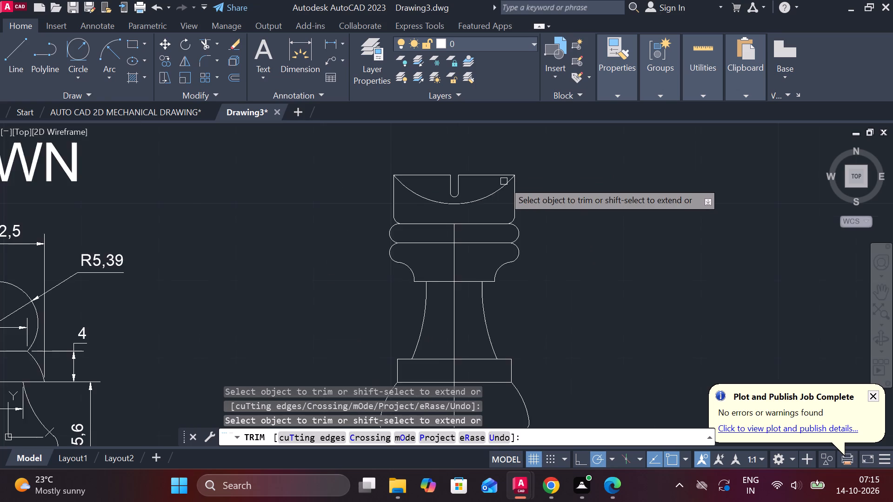
scroll(540, 185, down, 1)
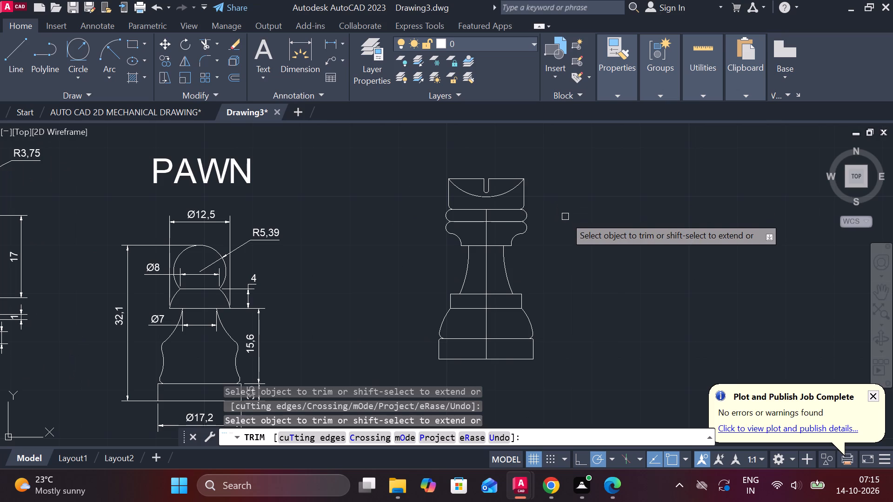
scroll(554, 206, up, 1)
middle_drag(554, 205, 569, 235)
key(Escape)
Draw a horizontal line from the right part of the dashed arc to beyond the crown's right edge.
scroll(561, 216, up, 2)
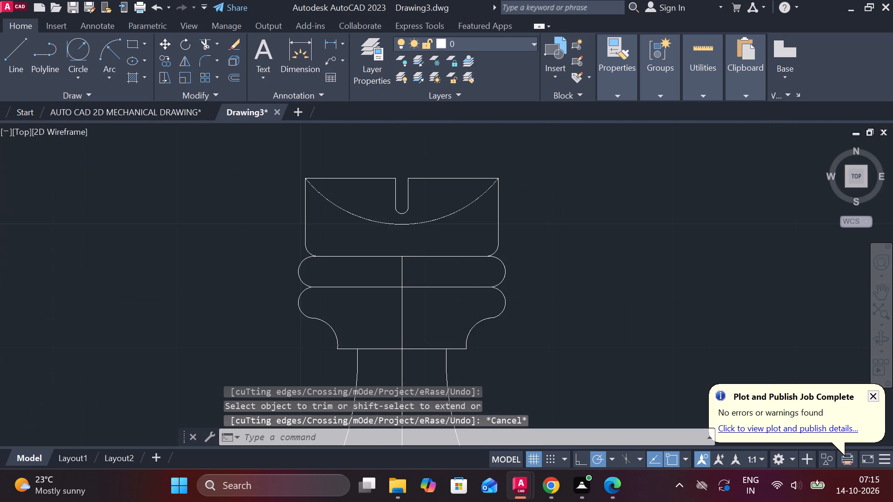
key(l)
key(Return)
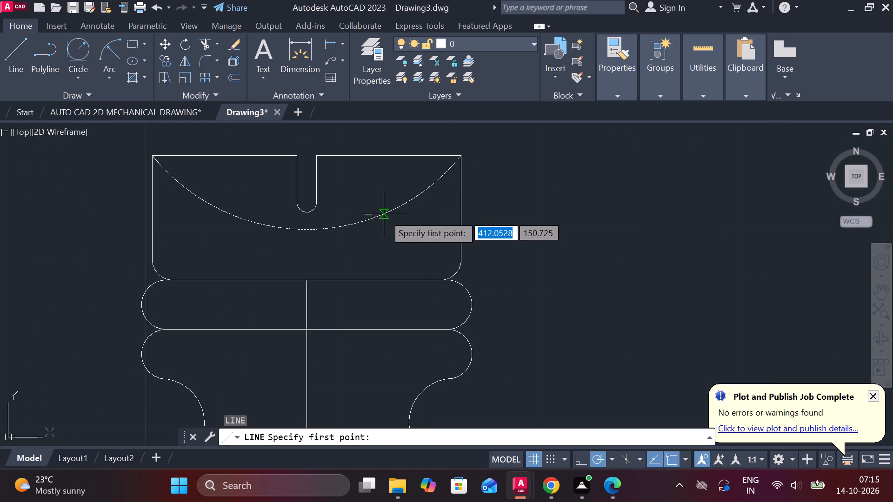
scroll(399, 208, down, 1)
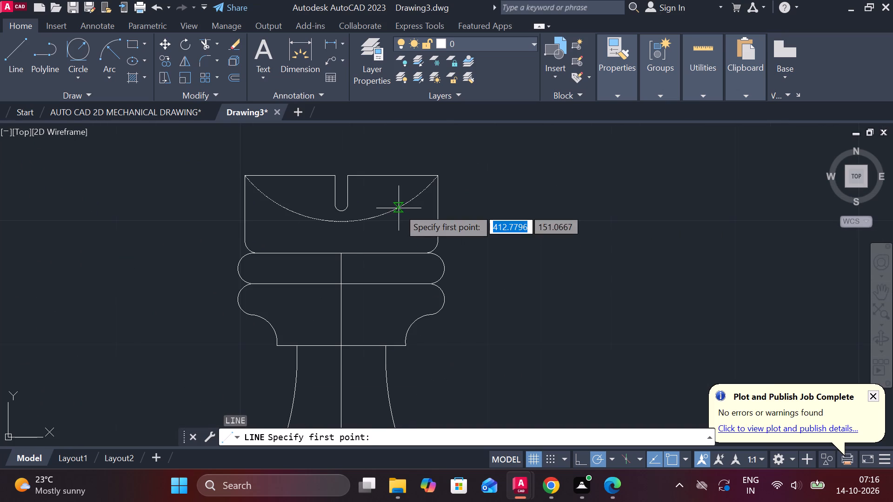
click(399, 208)
click(468, 205)
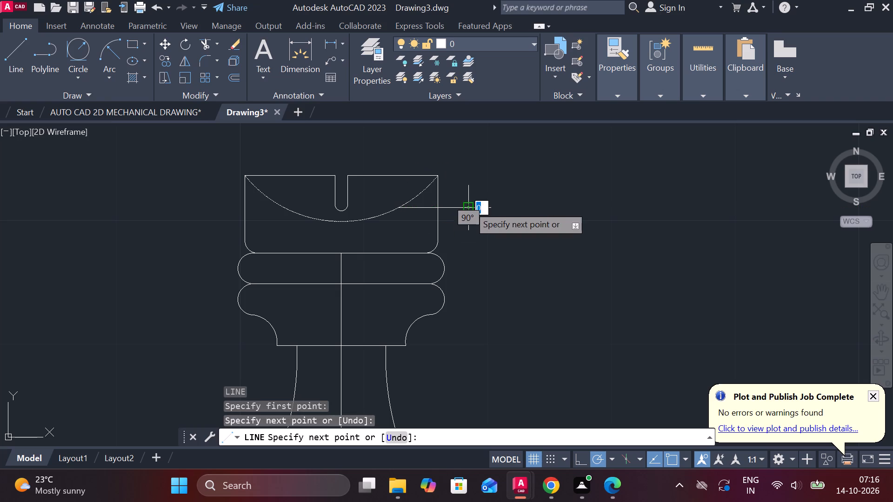
key(Escape)
Lengthen the horizontal line from its arc end to beyond the crown's left edge.
click(427, 207)
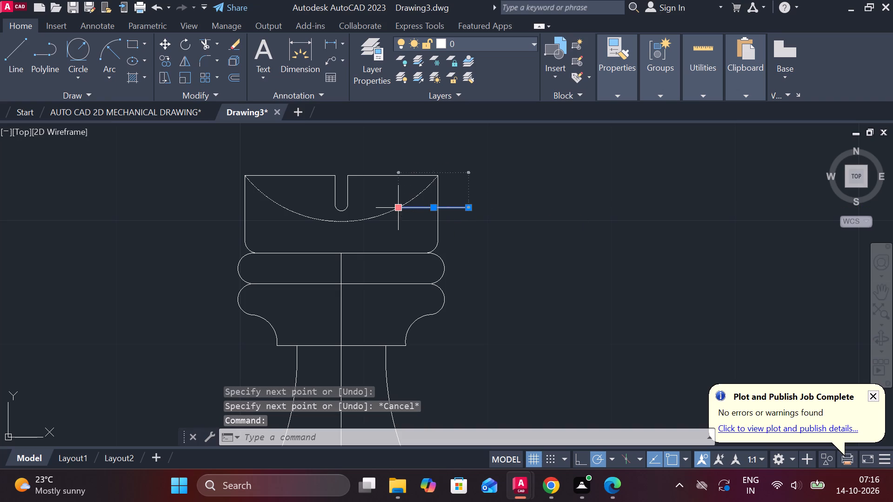
click(448, 239)
click(200, 227)
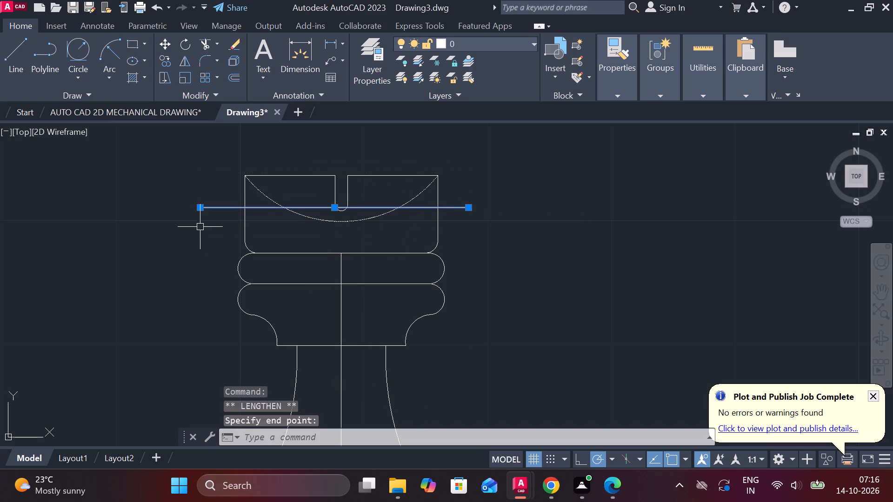
key(Escape)
Trim the long horizontal line to leave only the two short segments between the crown's sides and the dashed arc.
middle_drag(271, 223, 289, 227)
text(TR)
key(space)
click(401, 210)
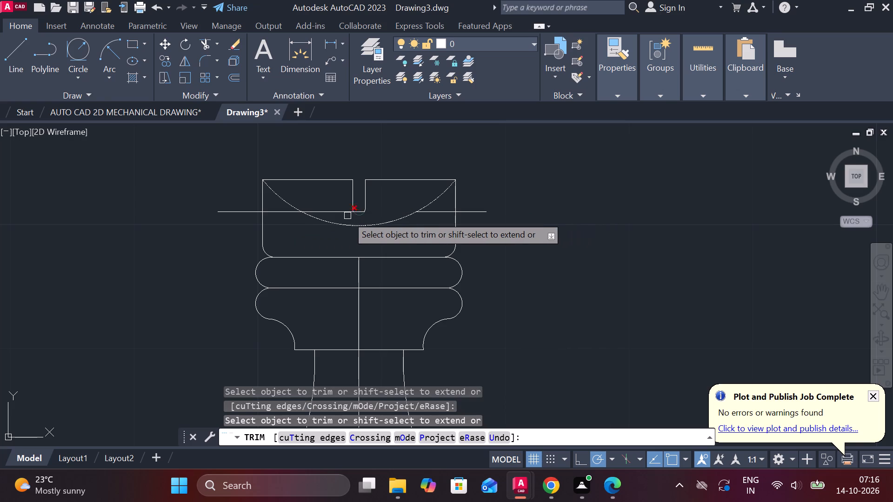
click(325, 213)
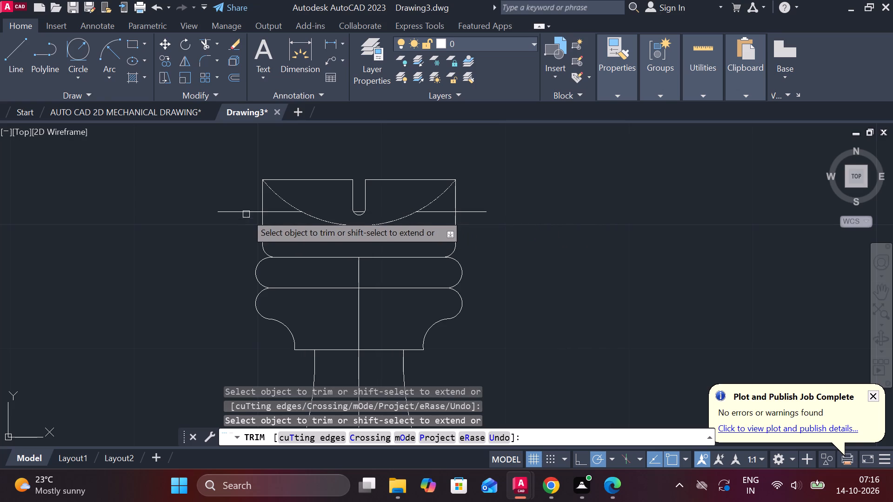
click(246, 212)
scroll(325, 201, up, 2)
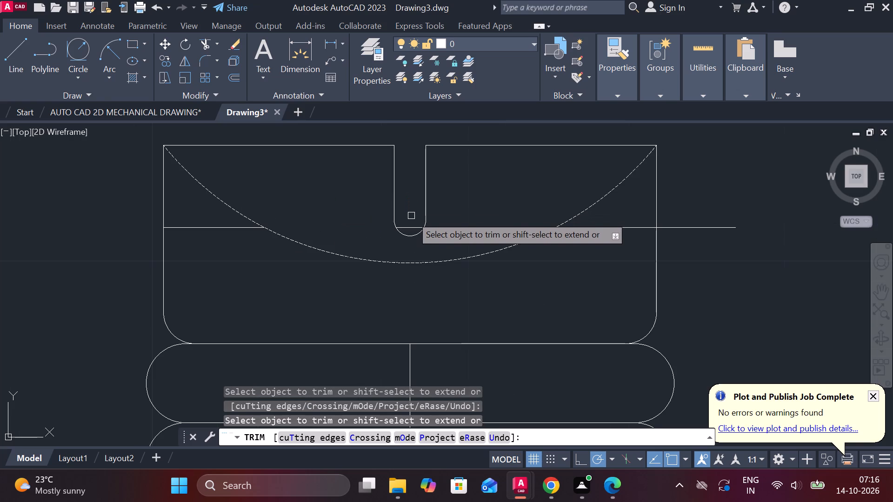
click(411, 229)
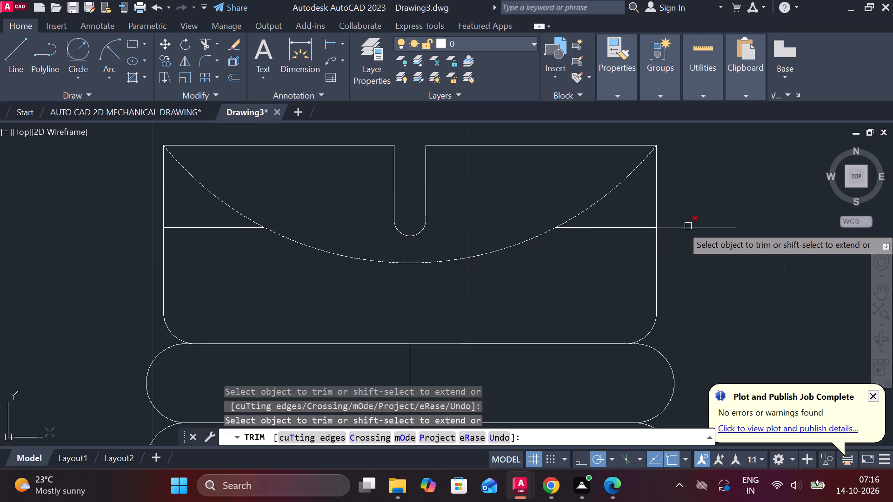
click(688, 226)
scroll(692, 220, down, 2)
key(Escape)
Change the two short horizontal crown lines to a dashed linetype.
click(670, 223)
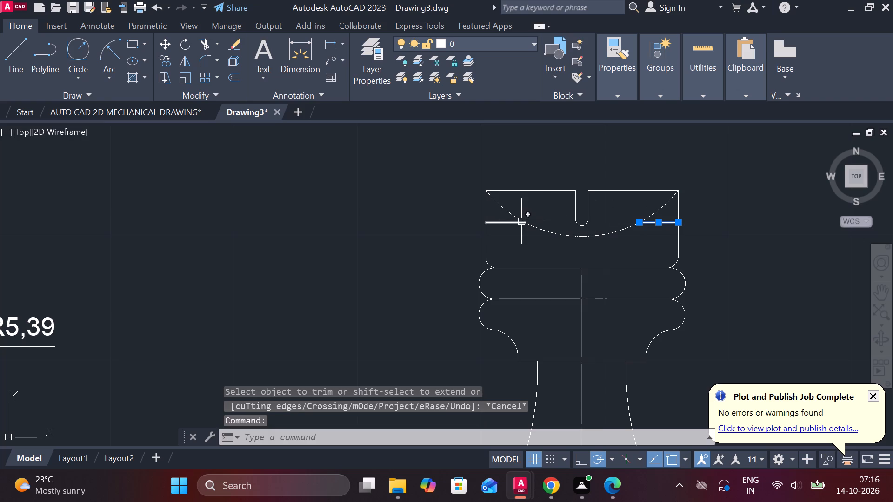
click(504, 221)
click(626, 96)
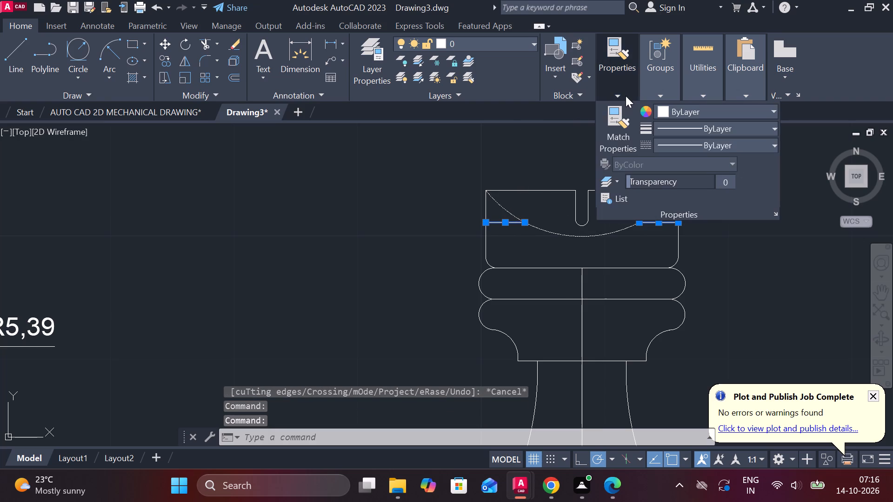
click(723, 140)
click(714, 189)
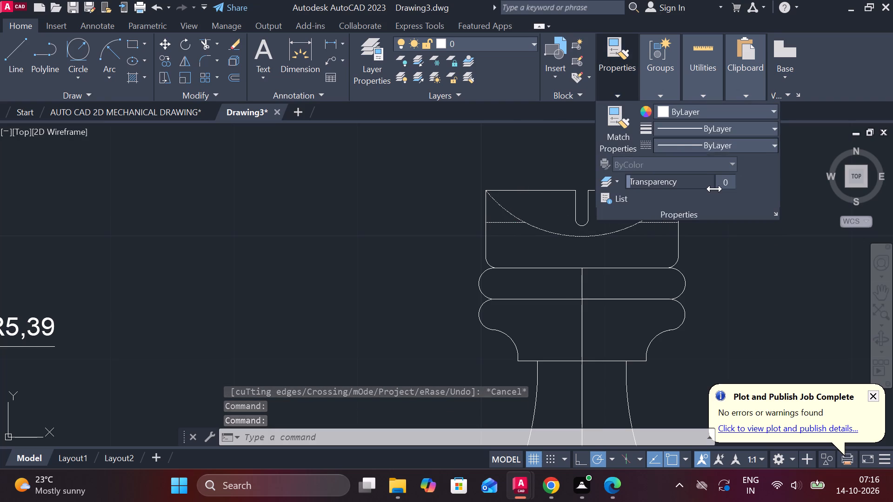
key(Escape)
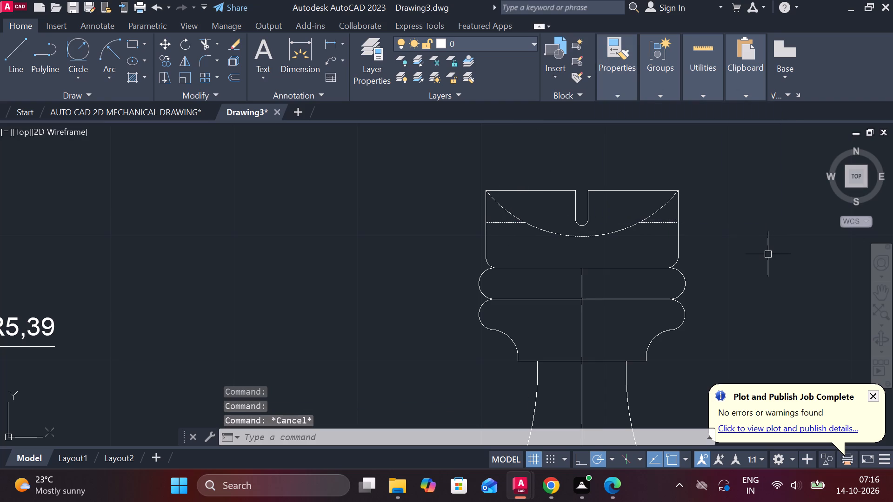
Add a linear dimension for the overall width of the rook crown's top edge, placed above the crown.
click(326, 45)
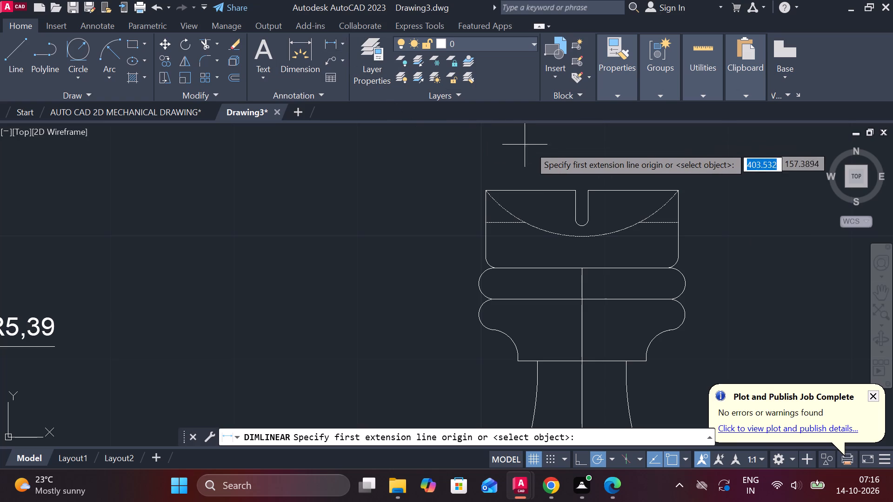
middle_drag(583, 154, 553, 180)
click(456, 217)
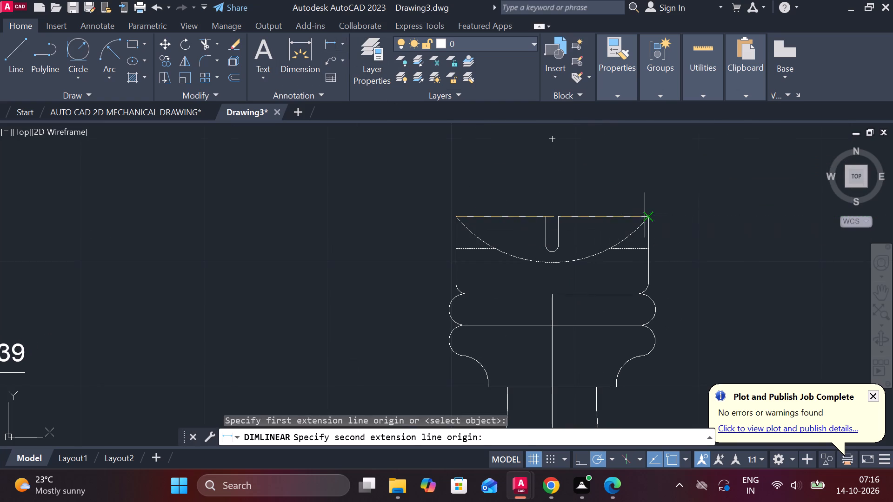
click(645, 215)
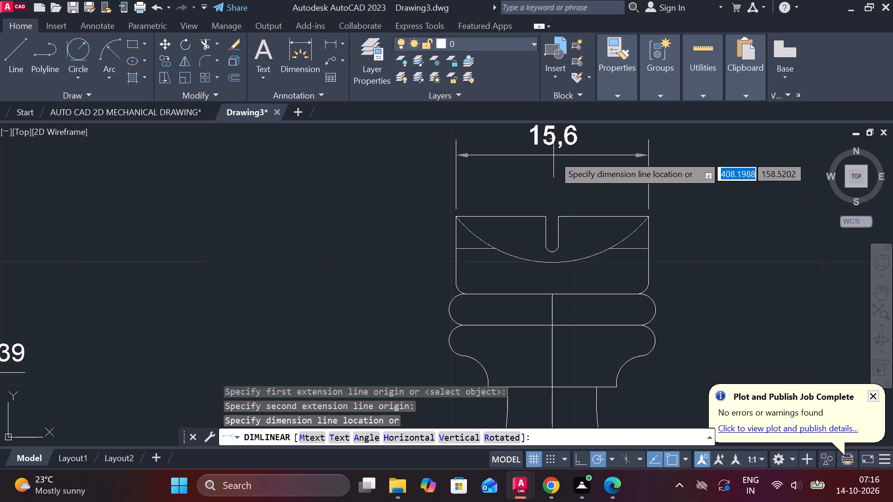
click(553, 154)
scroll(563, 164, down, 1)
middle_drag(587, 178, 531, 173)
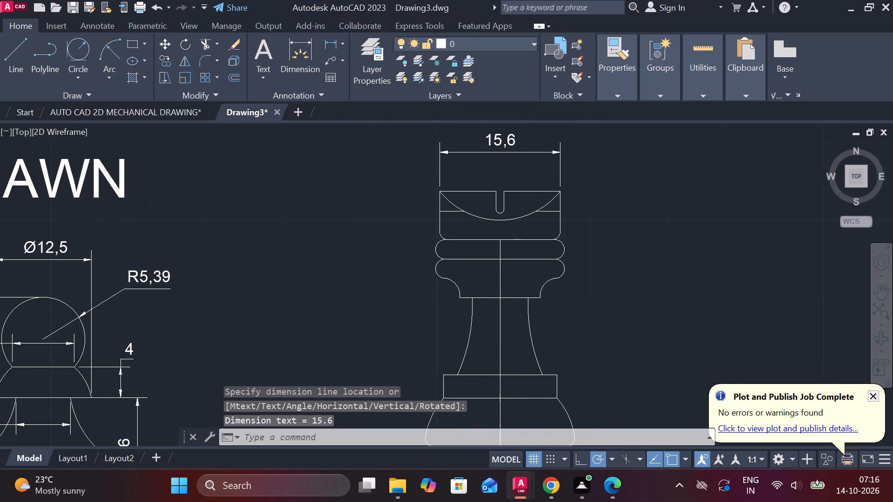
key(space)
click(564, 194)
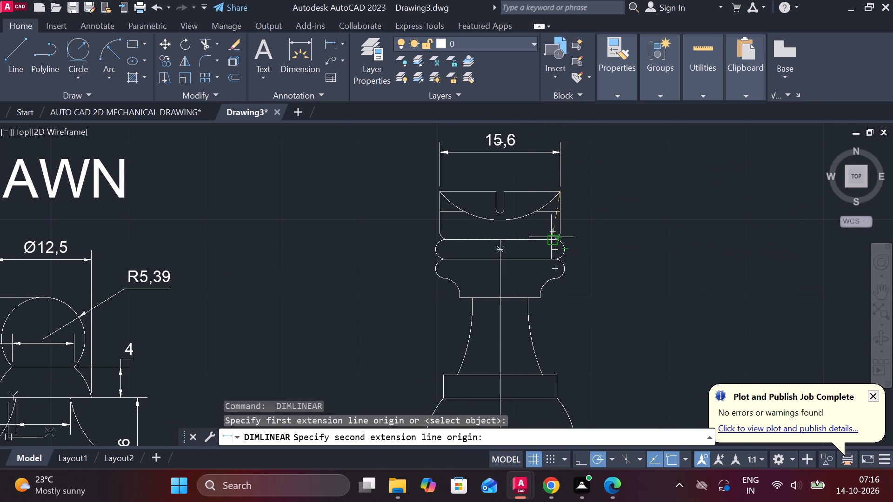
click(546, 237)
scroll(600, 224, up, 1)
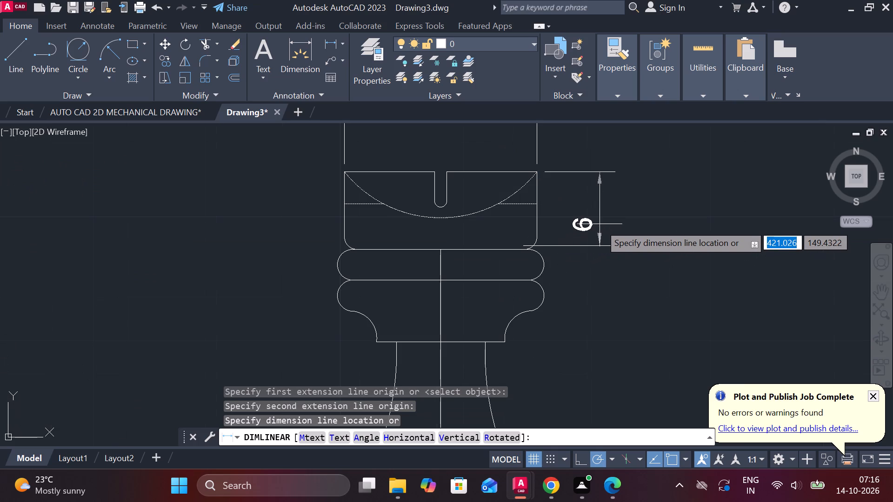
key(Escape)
Add a vertical linear dimension from the crown's top edge to its bottom edge, placed beside the crown's right side.
key(space)
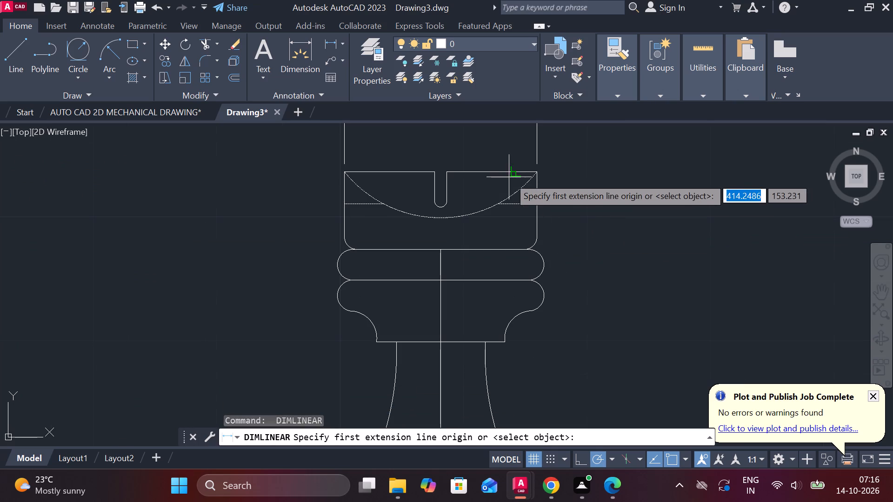
click(506, 174)
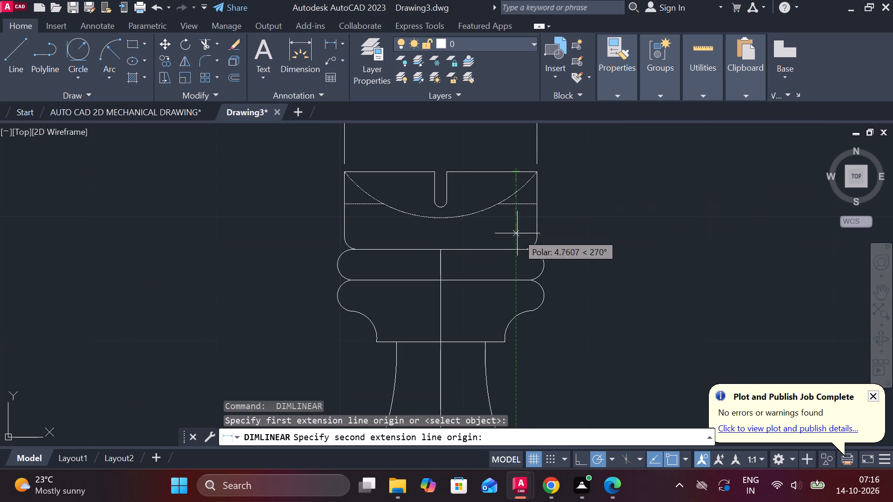
click(519, 244)
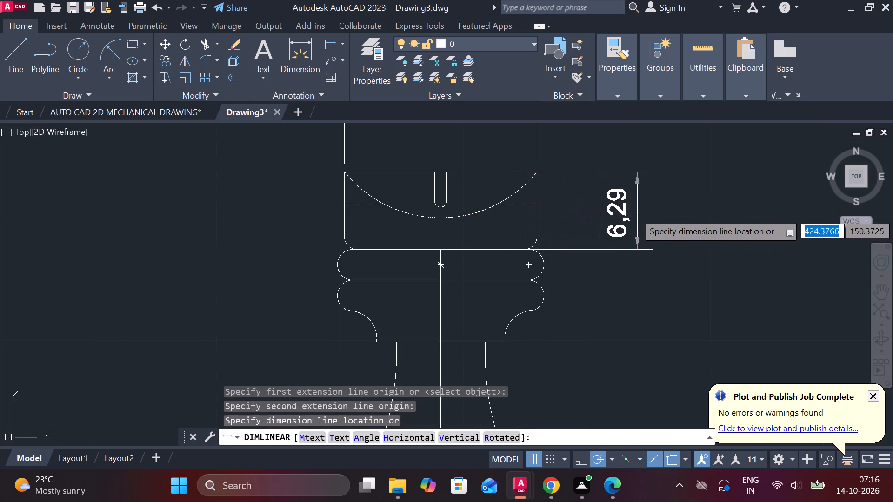
click(599, 214)
Dimension the height of the upper rounded ring below the crown, aligned with the crown height dimension.
middle_drag(607, 245, 589, 231)
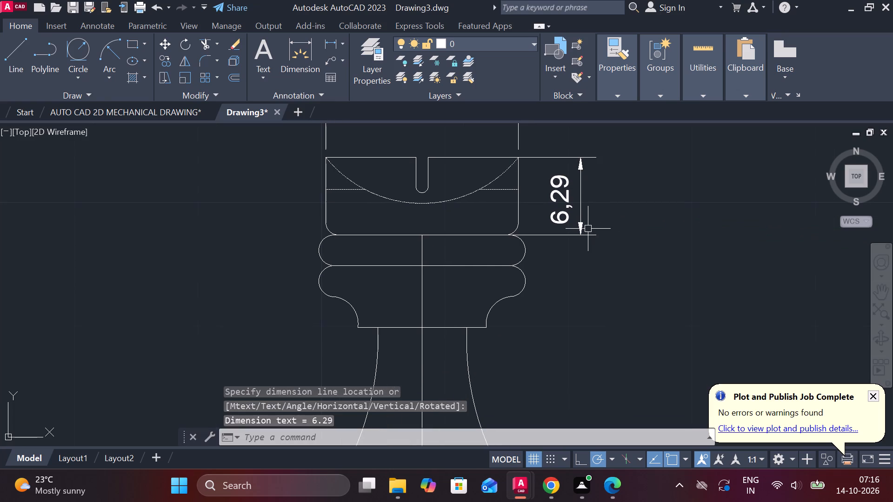
key(space)
click(490, 233)
click(502, 267)
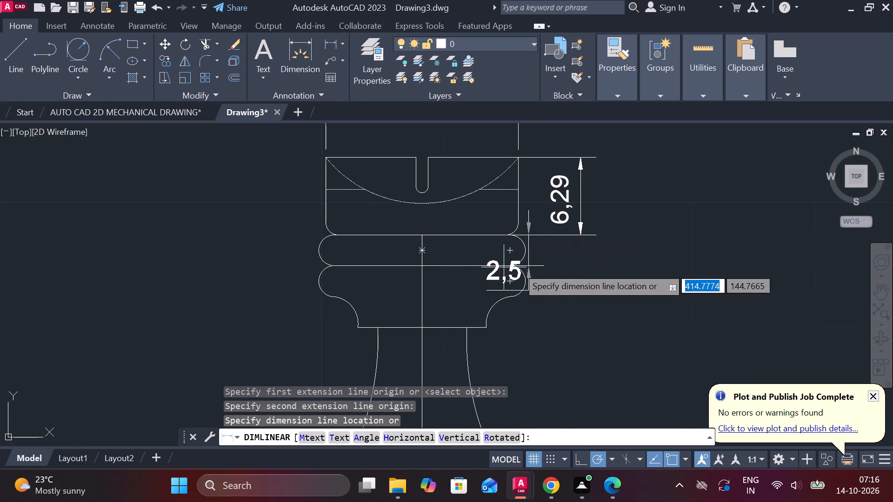
click(580, 260)
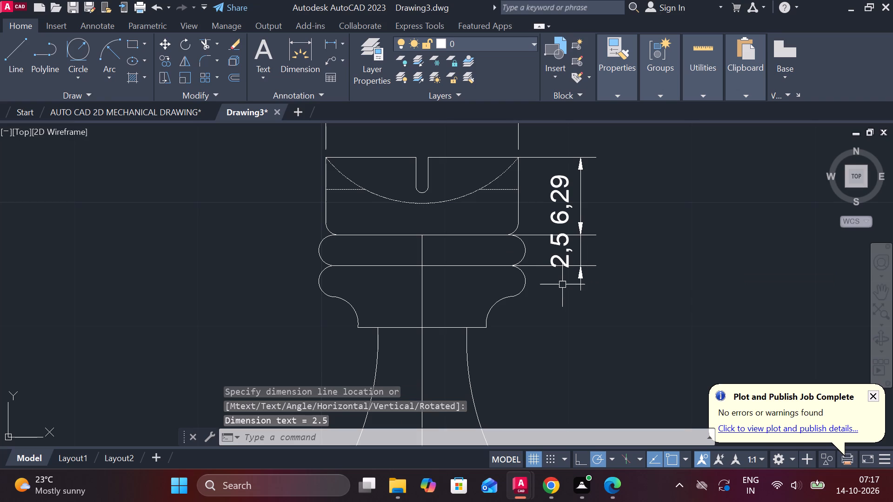
Dimension the height from the upper ring's lower edge to the collar's bottom edge, placed left of the rook.
middle_drag(515, 274, 566, 284)
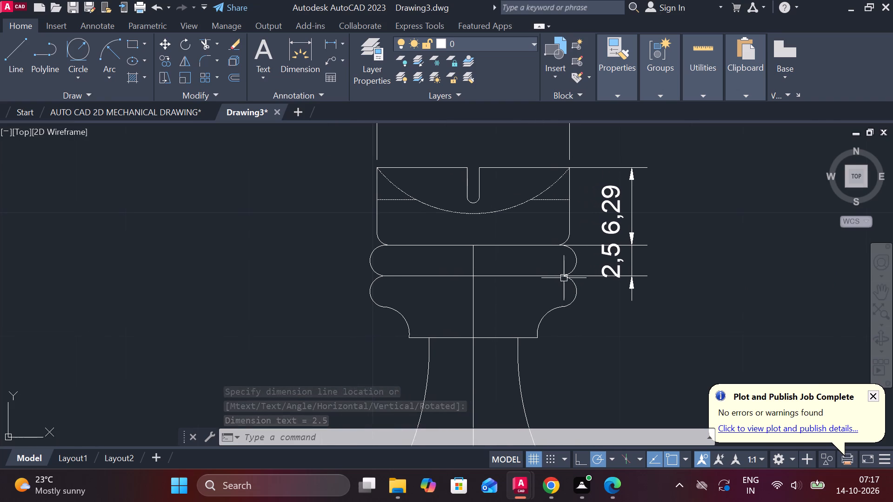
key(space)
click(476, 276)
click(473, 328)
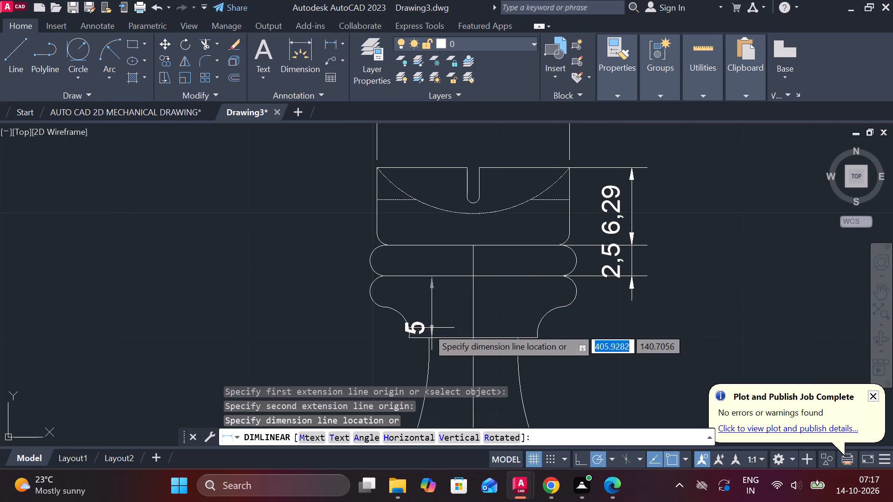
click(362, 313)
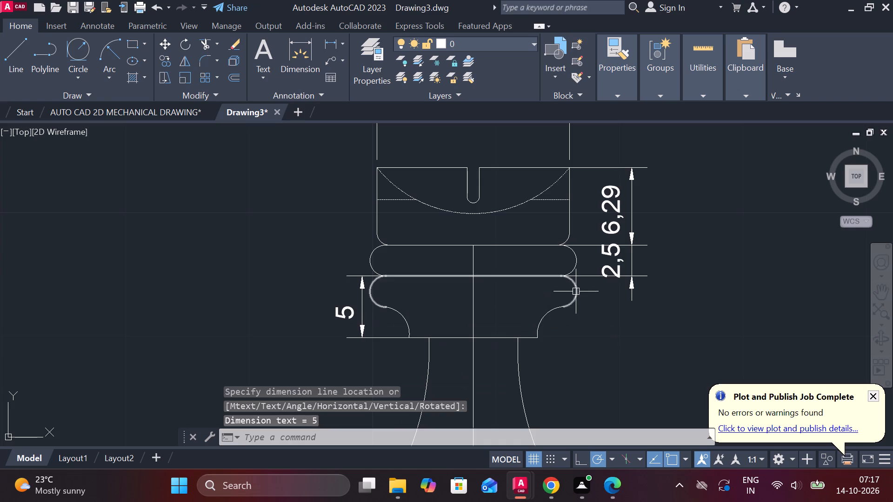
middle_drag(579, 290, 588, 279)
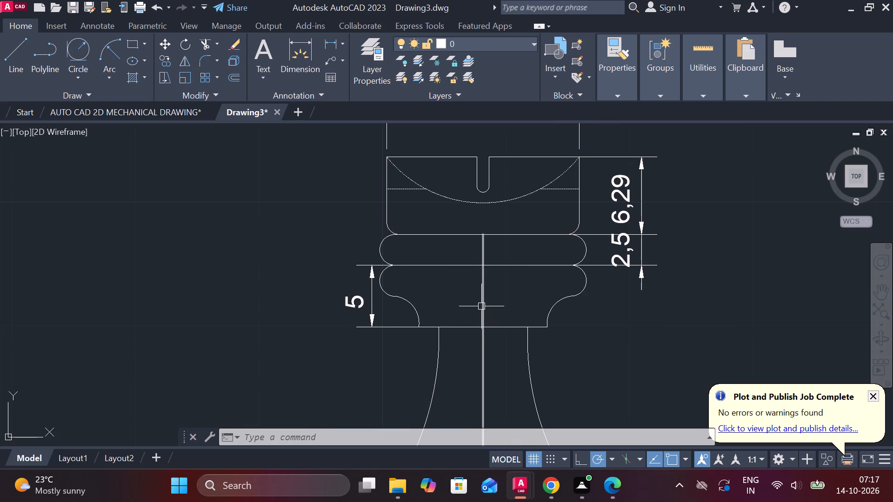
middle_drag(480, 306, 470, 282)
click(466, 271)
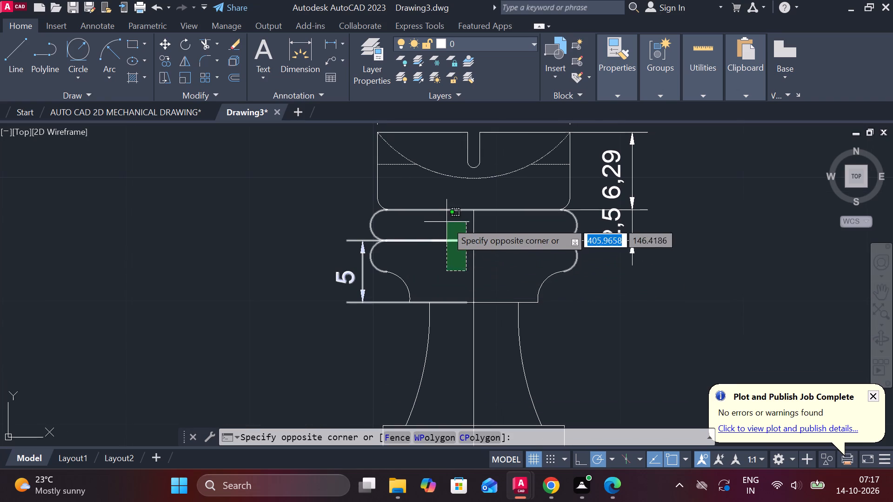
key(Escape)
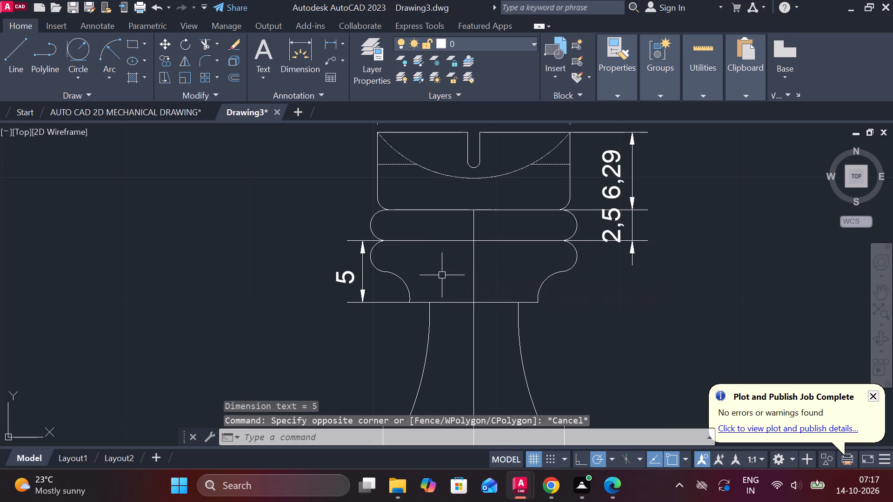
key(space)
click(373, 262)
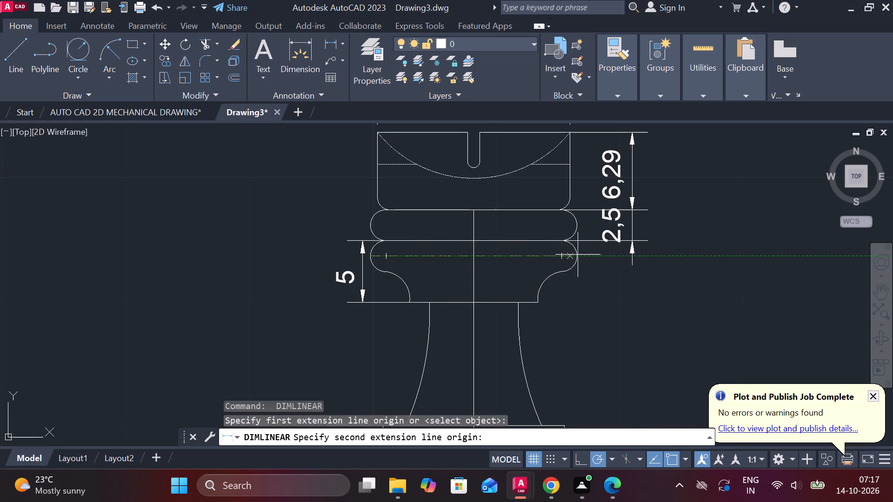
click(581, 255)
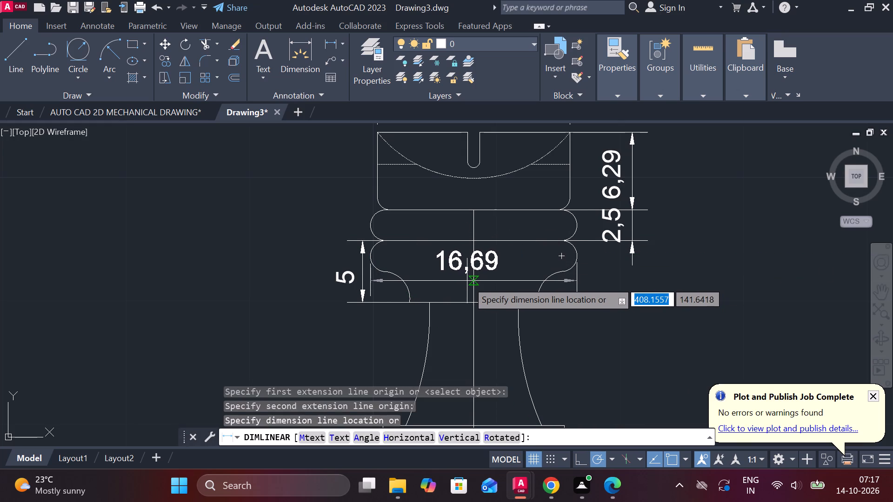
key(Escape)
Dimension the overall width of the upper rounded ring between its outermost curves, placing it just below the collar.
key(space)
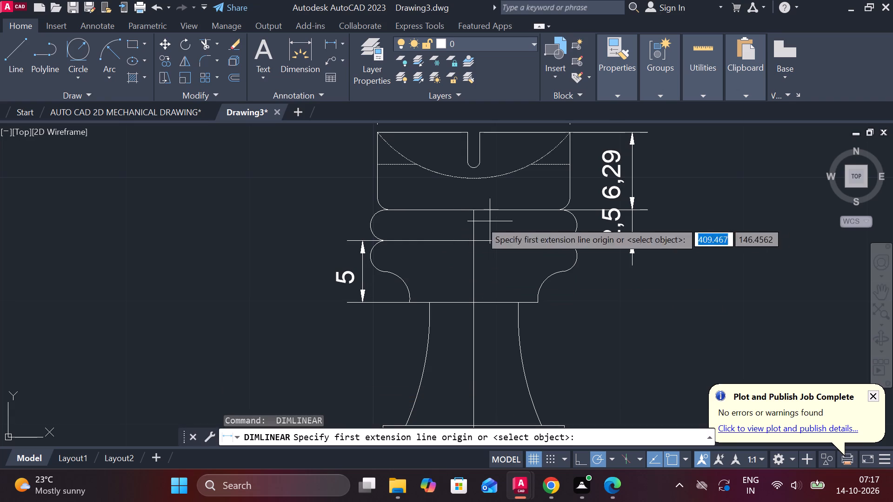
click(369, 226)
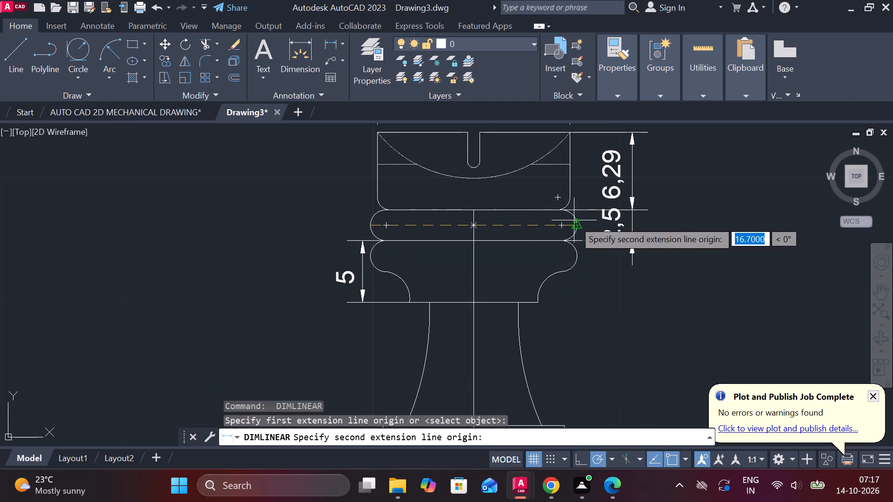
click(574, 220)
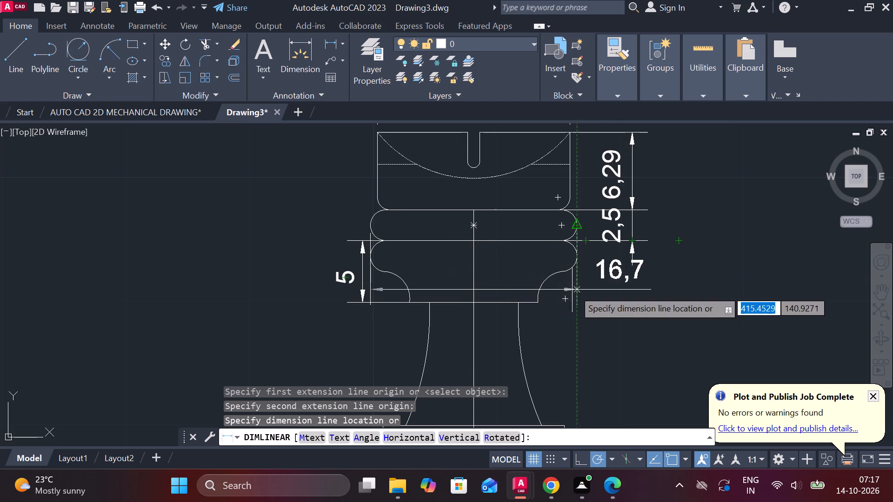
click(602, 317)
Dimension the neck's width at its top, just under the collar, placing the dimension inside the neck.
middle_drag(650, 303, 649, 288)
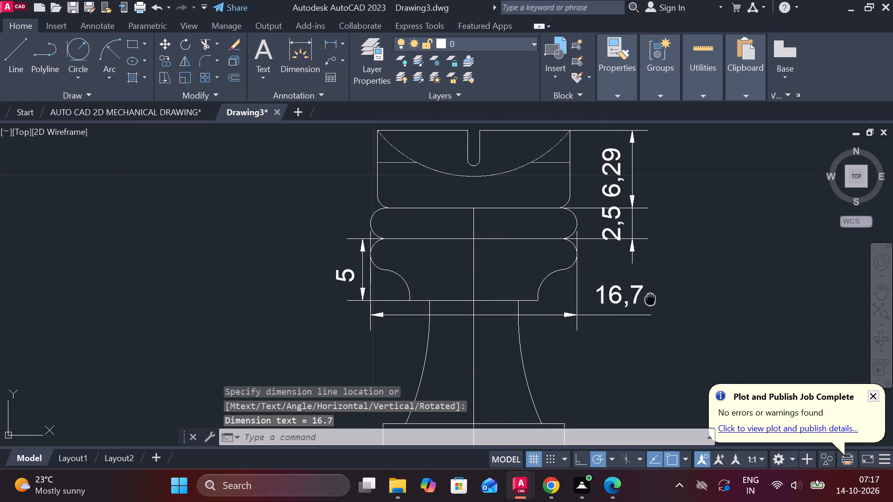
middle_drag(649, 288, 643, 250)
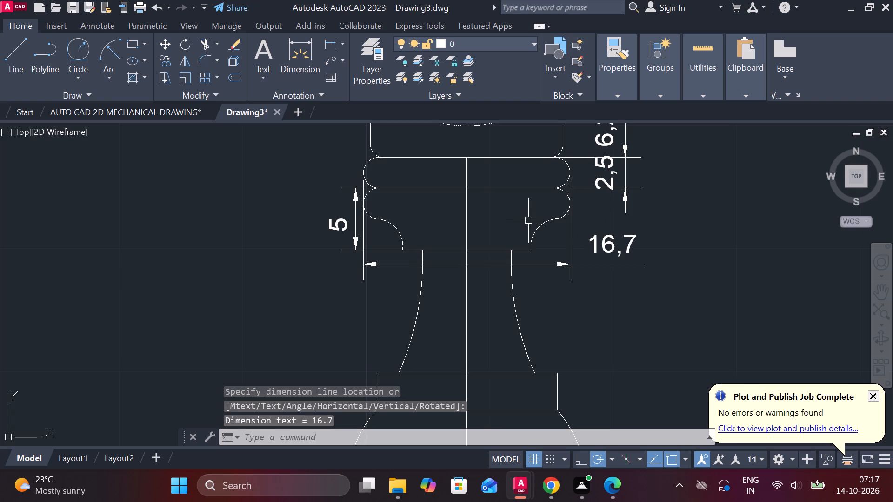
key(space)
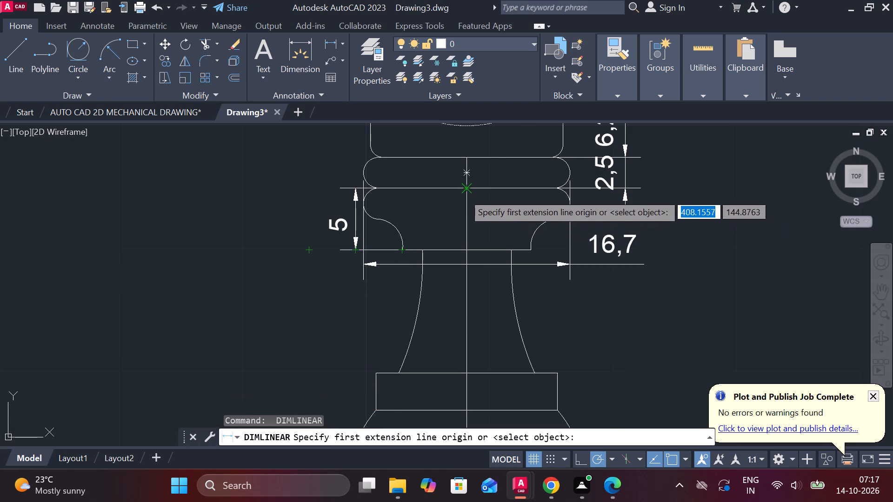
click(424, 250)
click(508, 250)
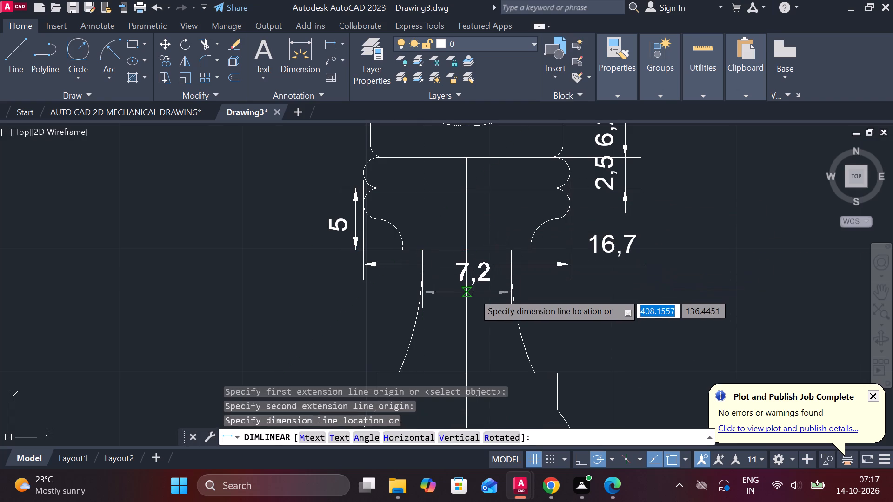
click(473, 317)
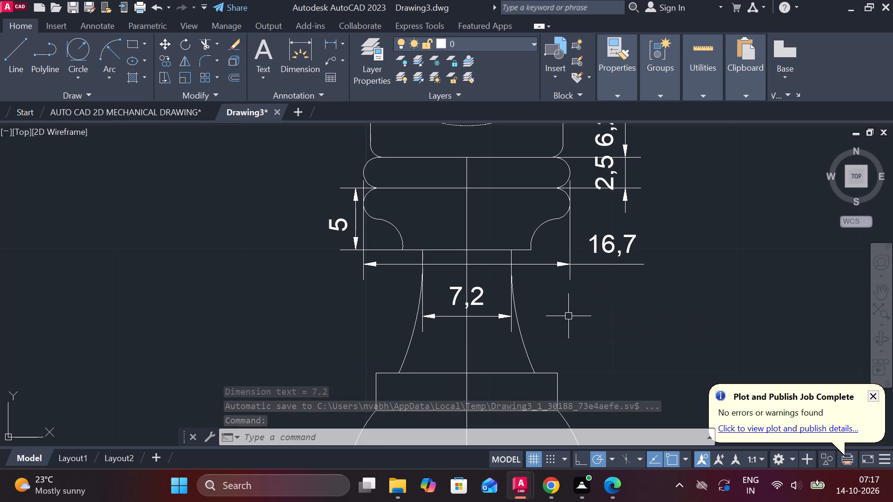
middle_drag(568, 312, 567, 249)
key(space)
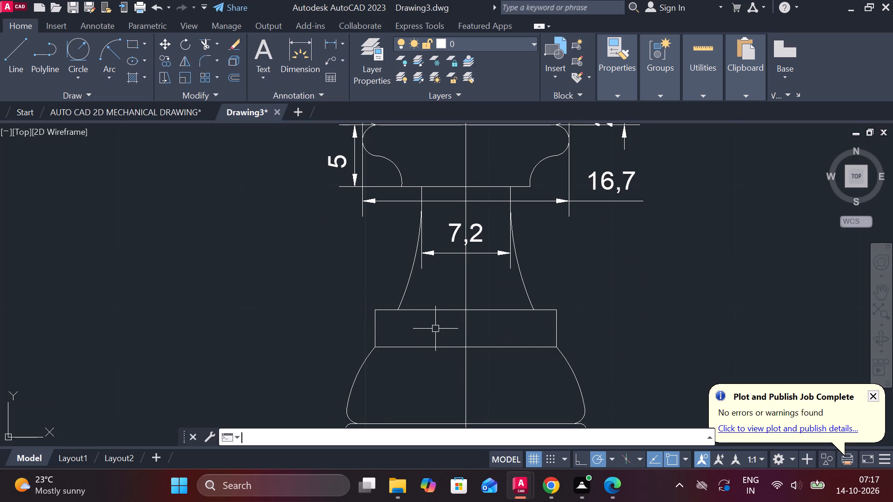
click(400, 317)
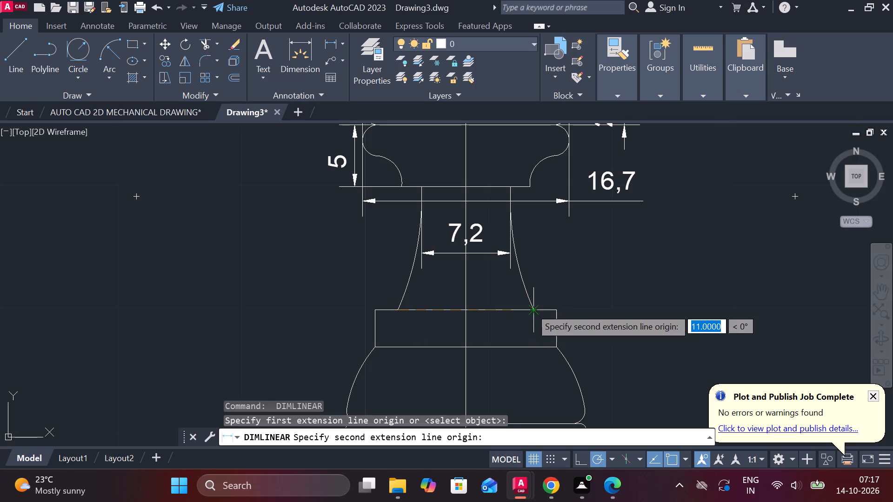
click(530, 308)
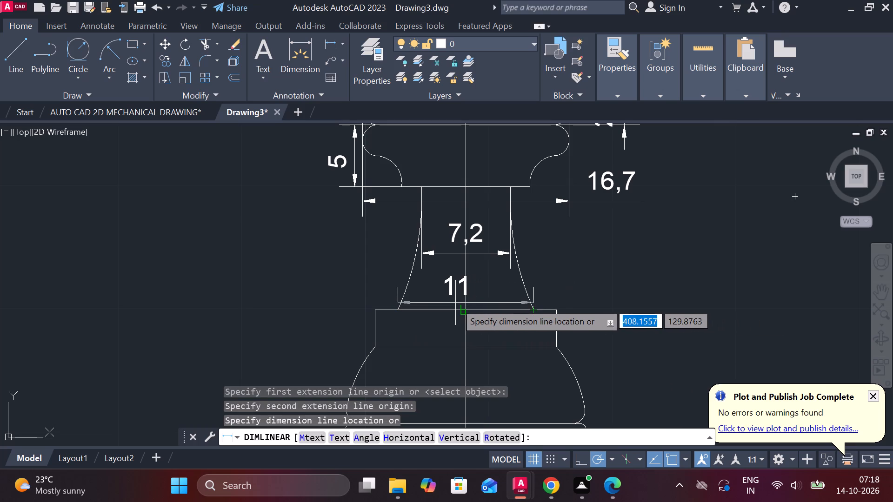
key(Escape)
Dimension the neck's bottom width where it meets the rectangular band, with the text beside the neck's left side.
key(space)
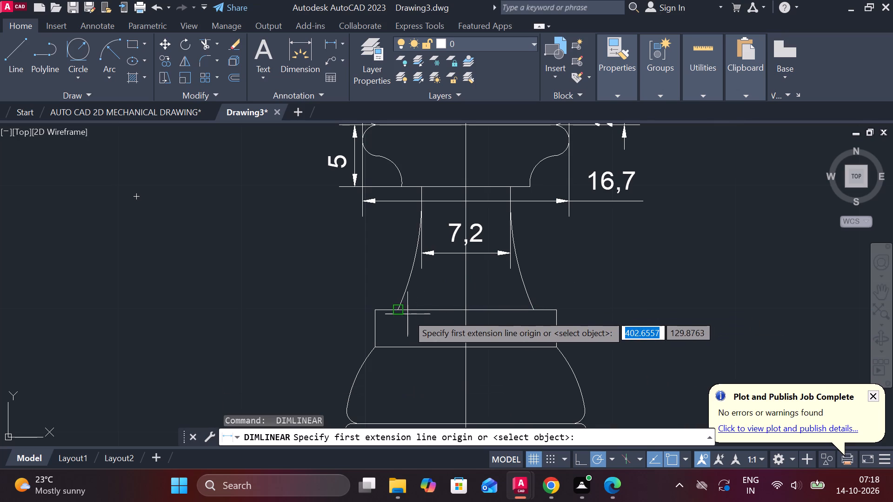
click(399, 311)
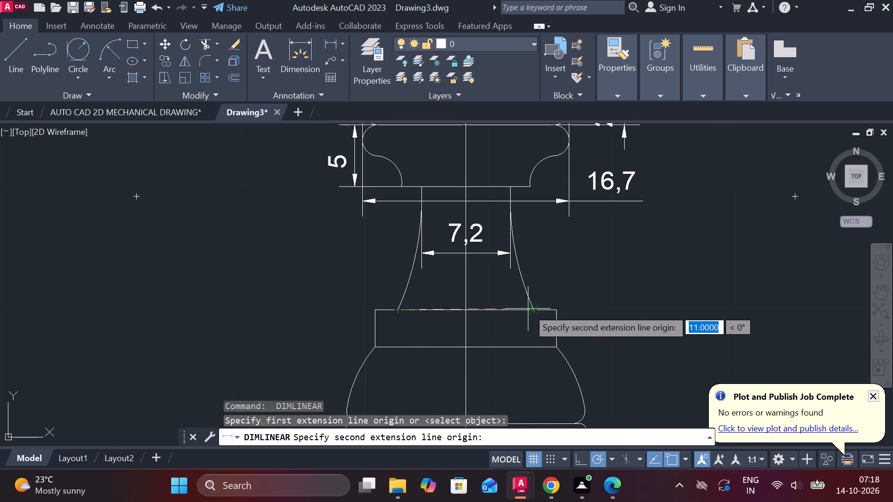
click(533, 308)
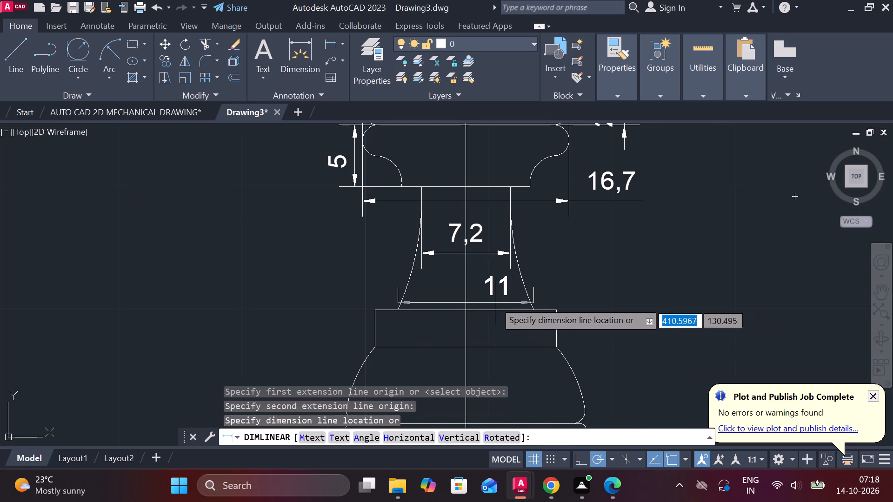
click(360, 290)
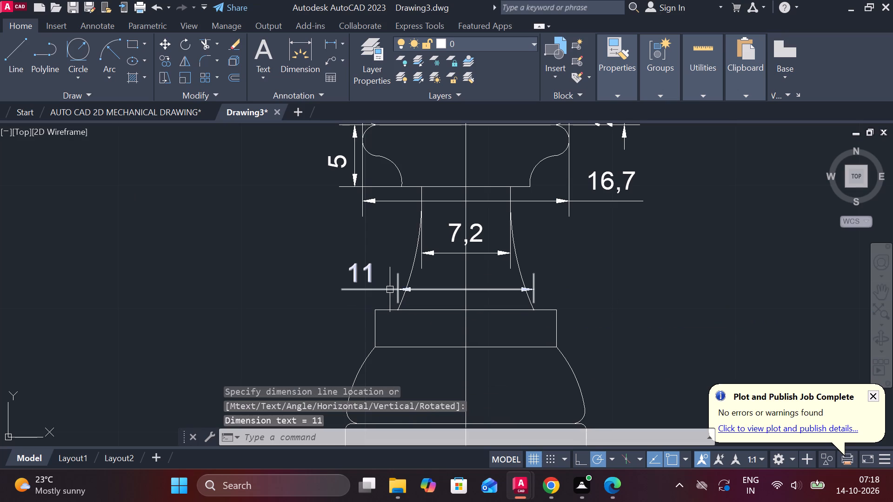
Dimension the height of the rectangular band below the neck, placed on the rook's right side.
middle_drag(395, 290, 400, 267)
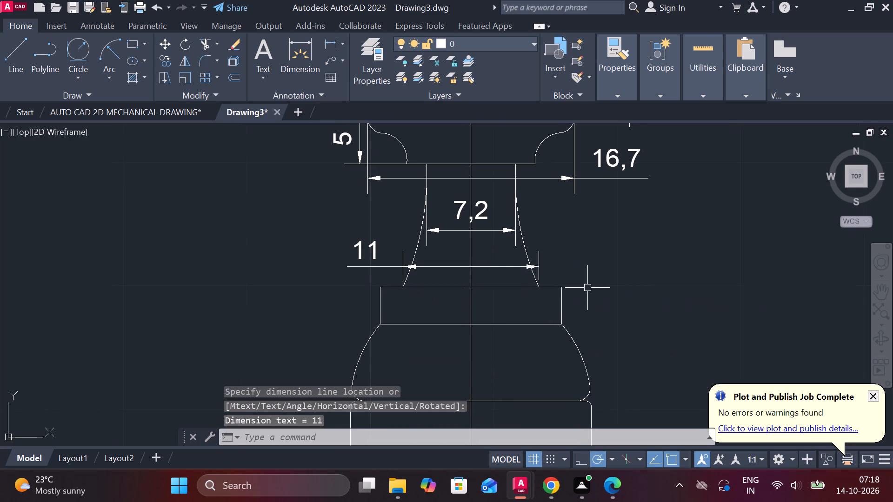
key(space)
click(557, 287)
click(559, 320)
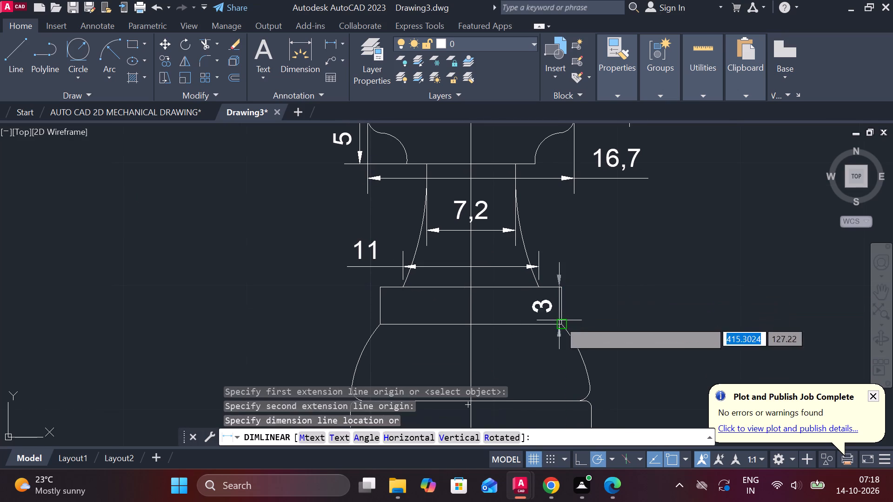
click(596, 315)
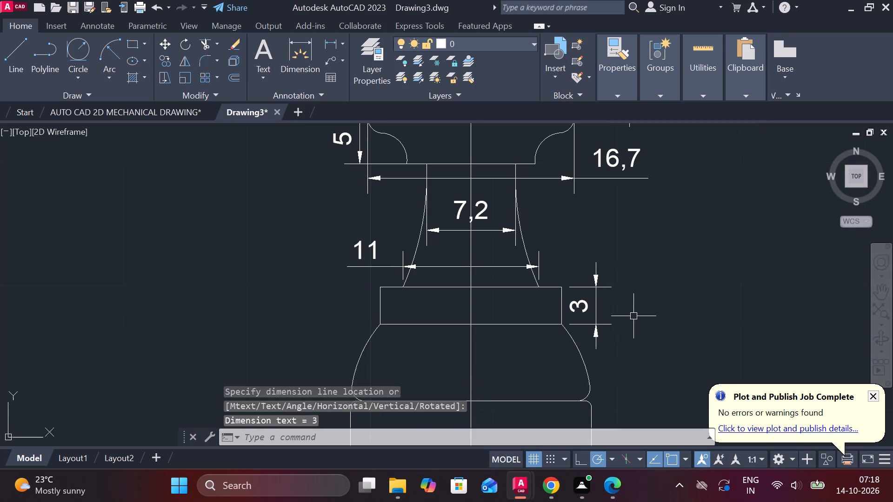
Dimension the height of the curved base section below the rectangular band, placed on the rook's left side.
middle_drag(633, 316, 625, 250)
key(space)
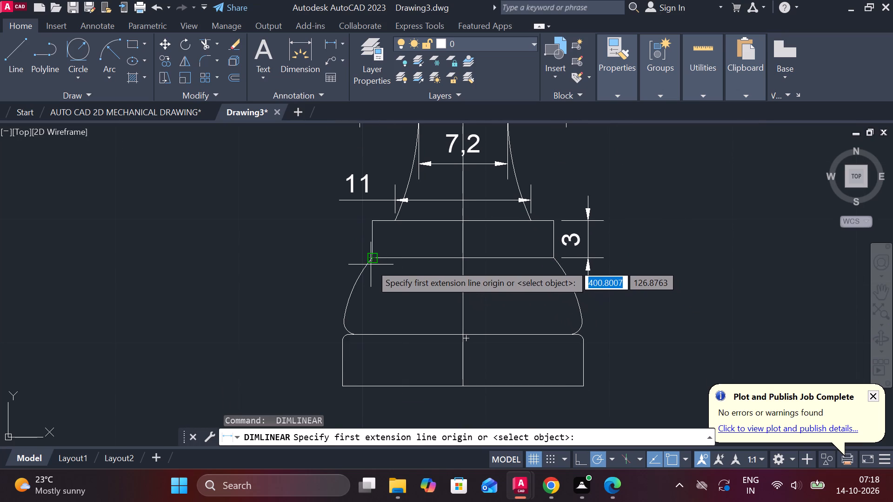
click(371, 257)
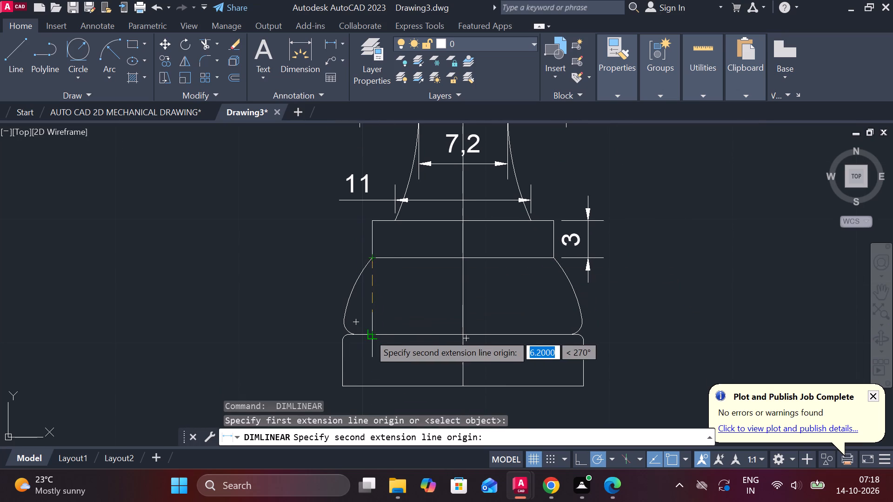
click(369, 334)
click(331, 302)
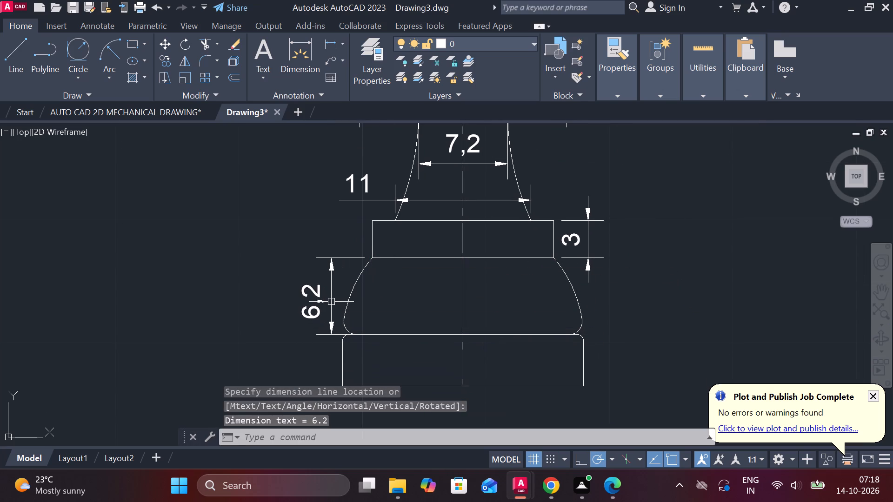
Dimension the height of the bottom plinth, placed close to its left side.
middle_drag(366, 314, 377, 276)
key(space)
click(380, 288)
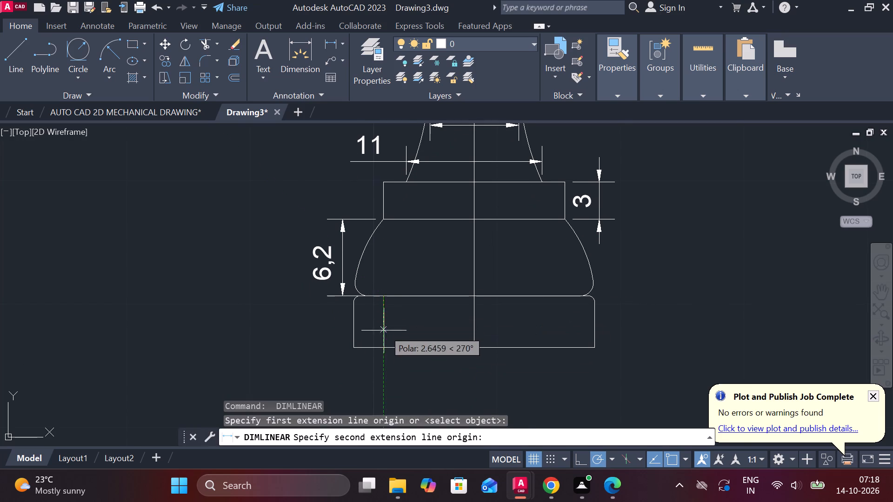
click(384, 345)
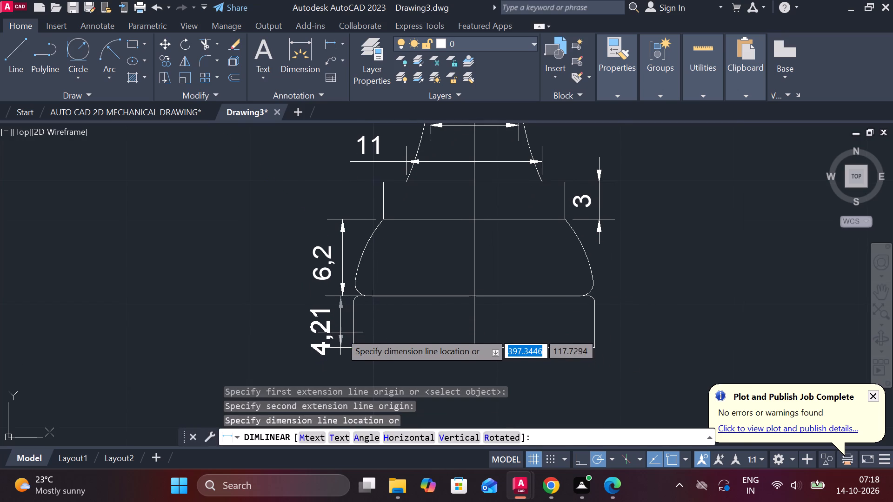
click(340, 319)
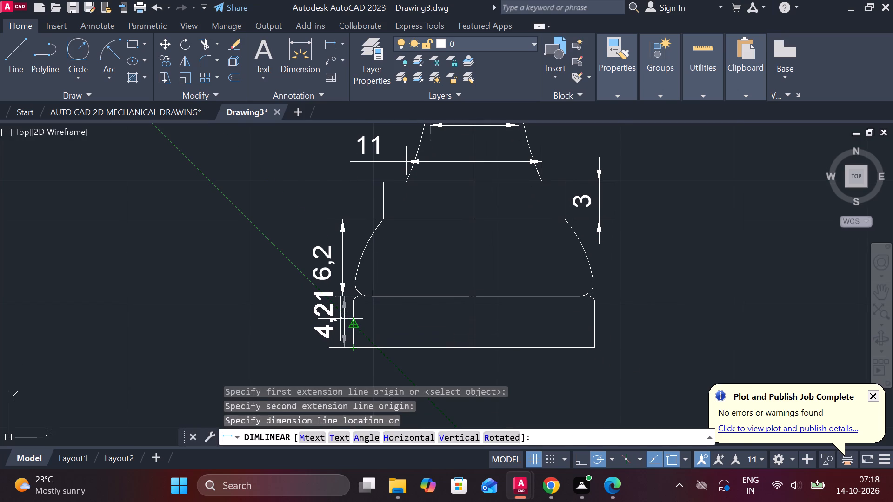
Shift the curved base section's height dimension about 4.1 units farther left, clear of the plinth's height dimension.
click(345, 267)
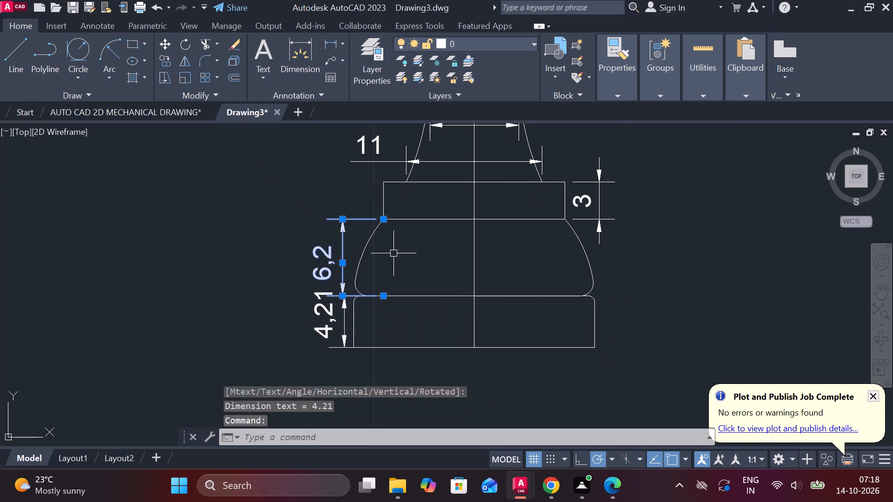
click(341, 266)
click(291, 266)
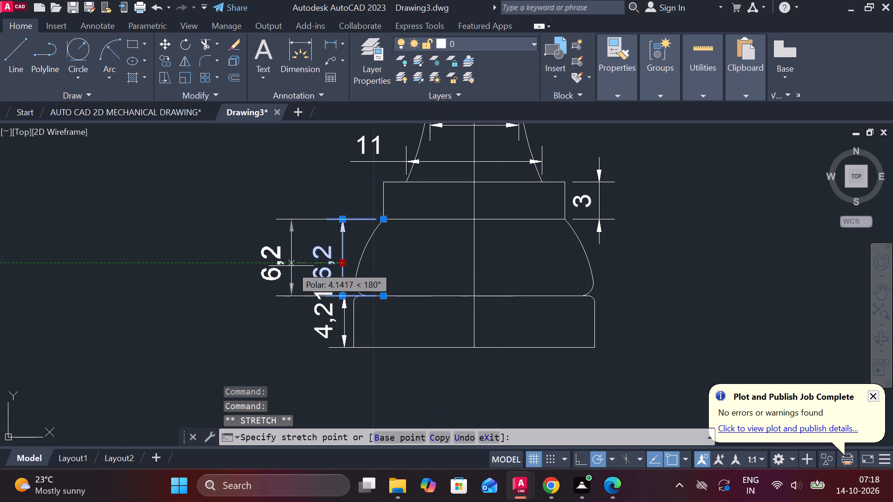
key(Escape)
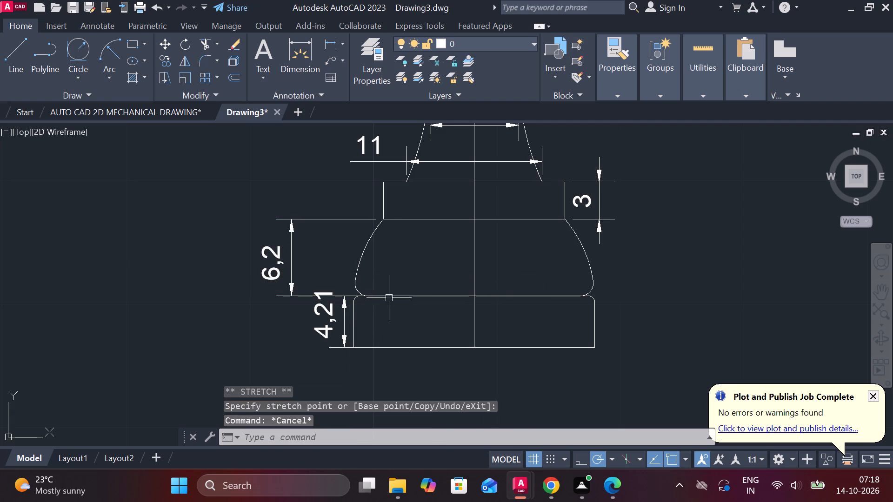
Dimension the overall width of the plinth along its bottom edge, placed well below the rook.
middle_drag(392, 301, 390, 265)
key(space)
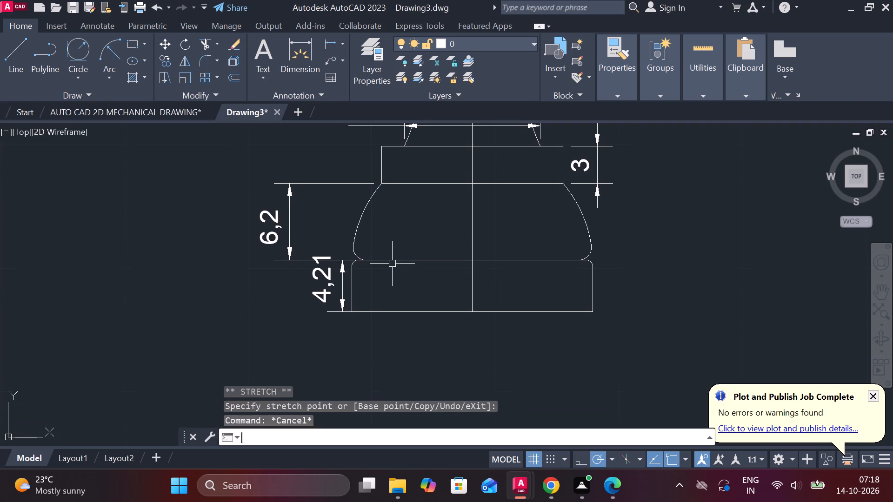
click(360, 315)
click(592, 314)
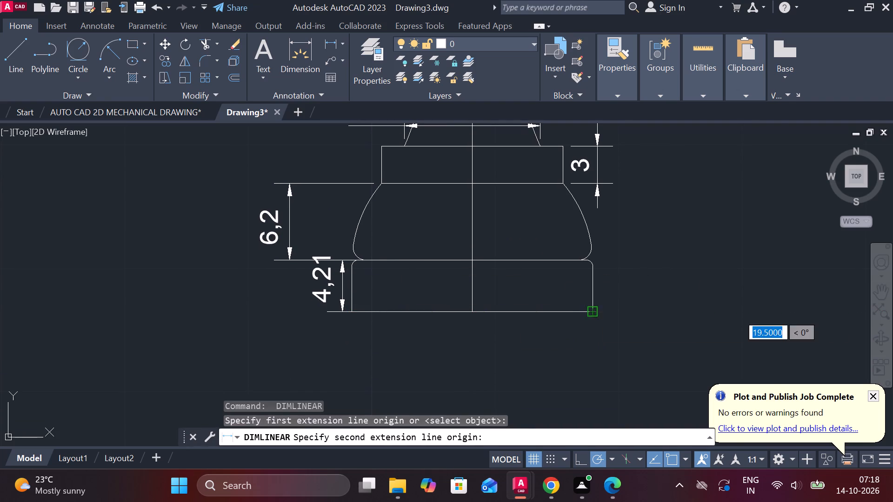
middle_drag(521, 367, 519, 323)
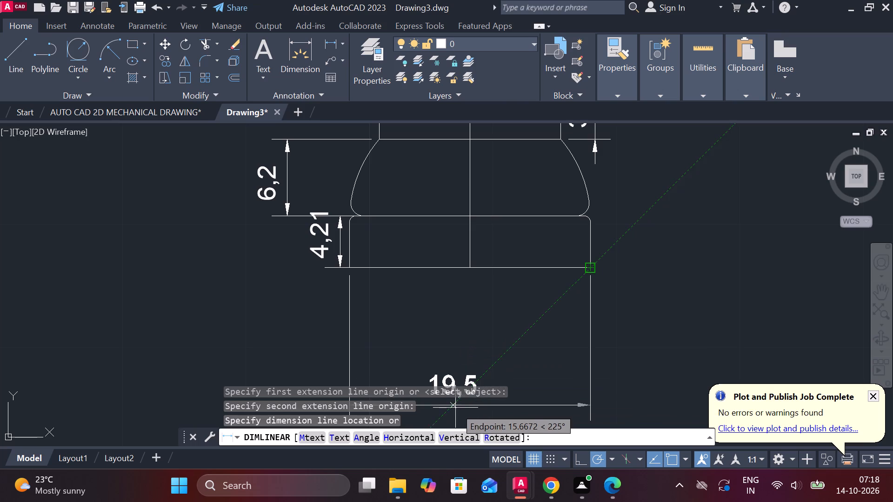
click(455, 408)
Dimension the width of the rectangular band at its lower edge, placed between the plinth and its width dimension.
middle_drag(463, 323, 466, 362)
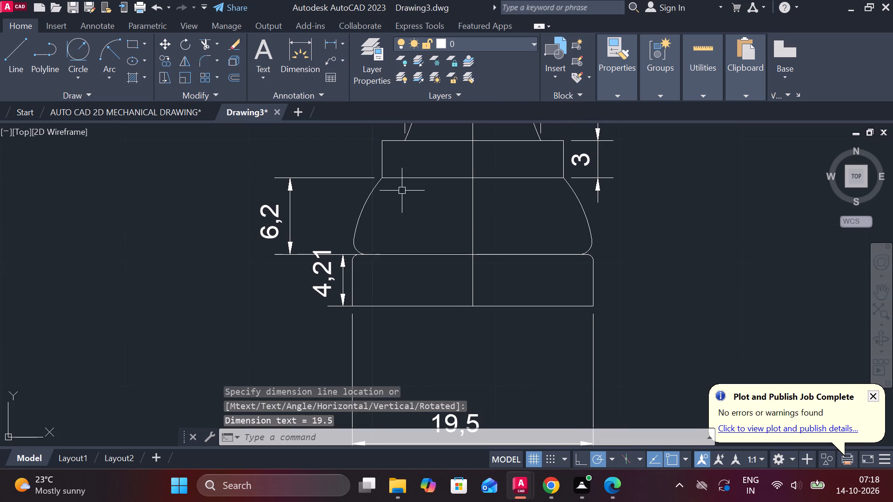
key(space)
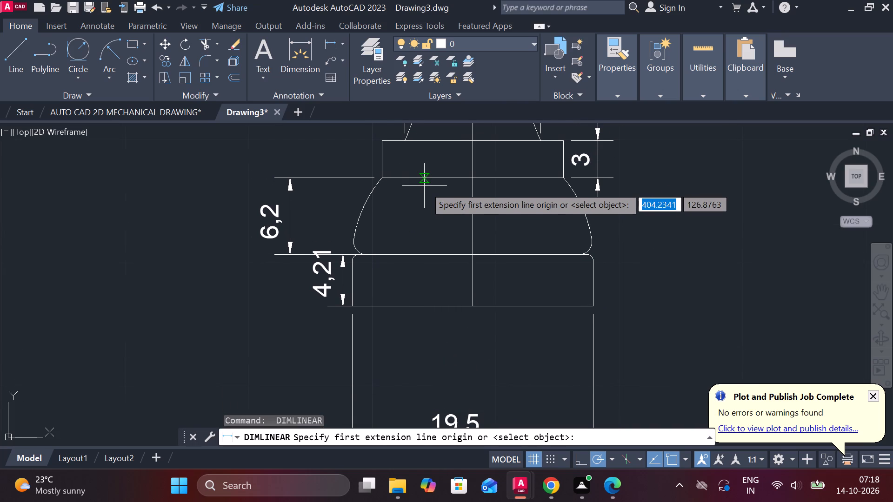
click(385, 179)
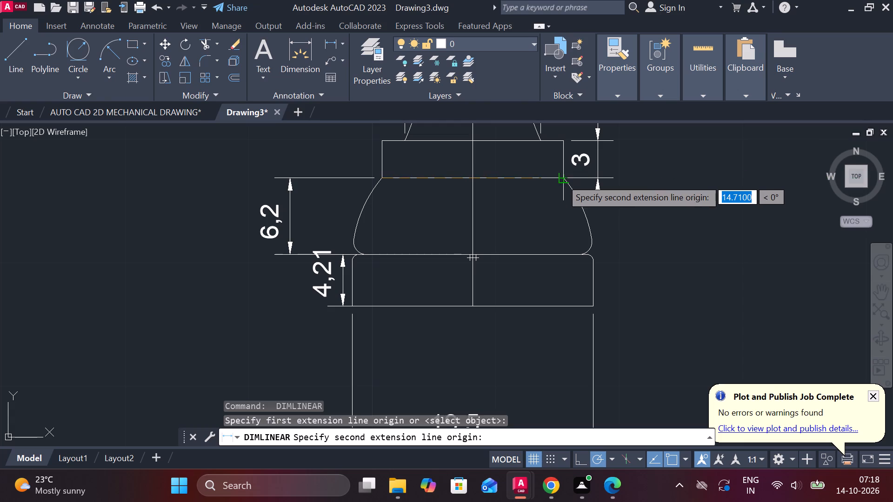
click(561, 178)
middle_drag(489, 241, 480, 205)
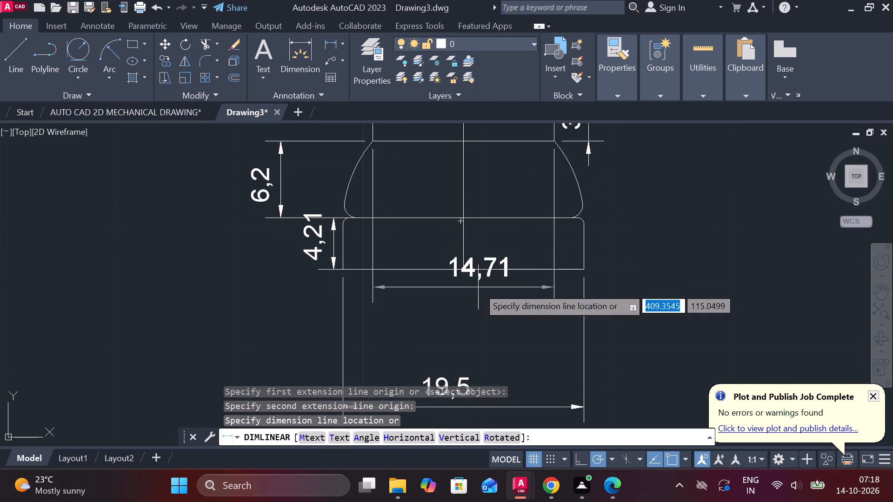
click(457, 354)
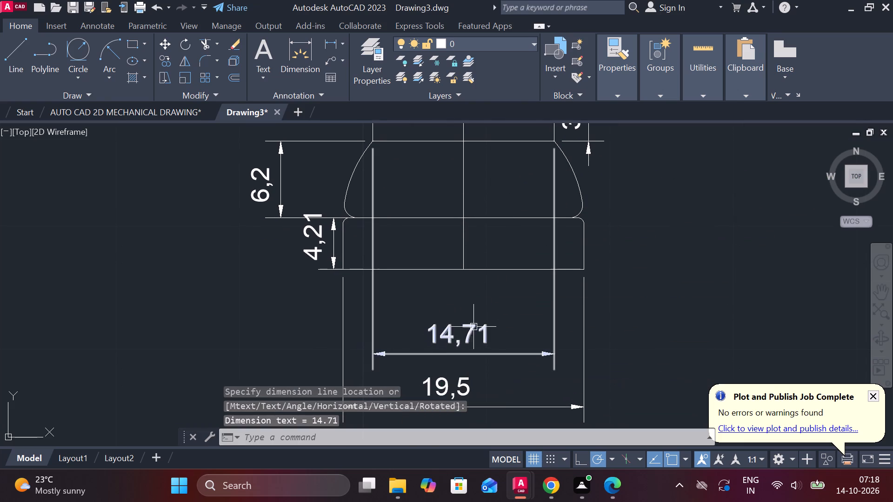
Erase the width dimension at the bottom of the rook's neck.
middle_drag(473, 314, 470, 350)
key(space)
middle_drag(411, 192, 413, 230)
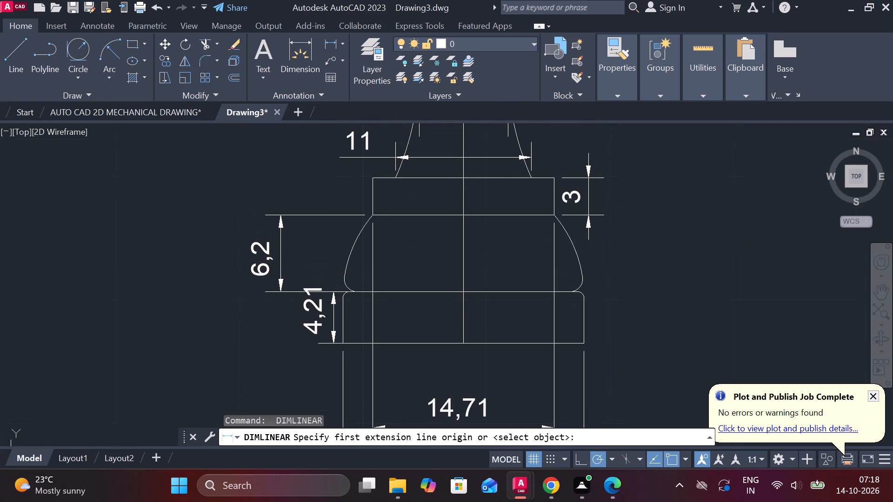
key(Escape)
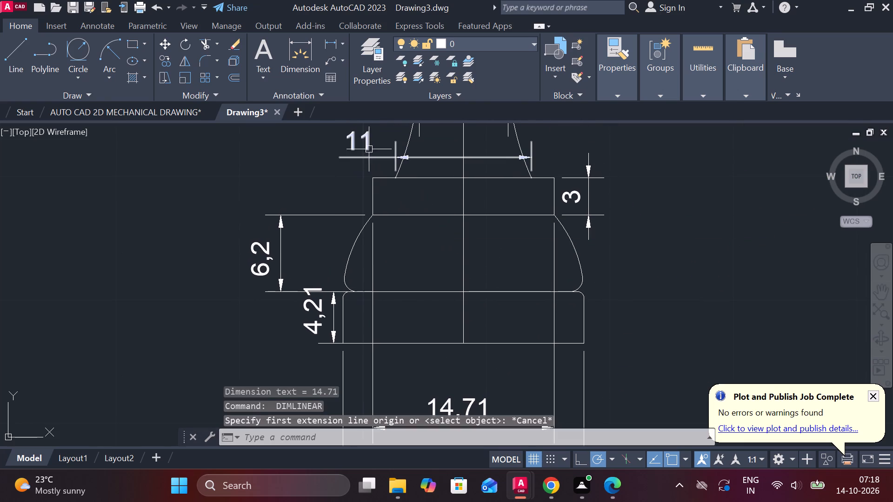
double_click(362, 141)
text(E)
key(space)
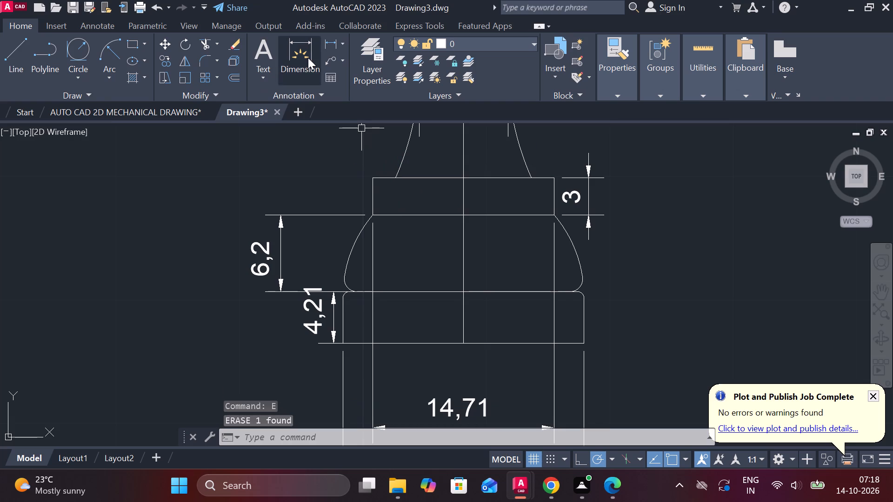
Dimension the width of the rook's neck at its bottom edge, placed below the plinth and above the band's width dimension.
click(326, 46)
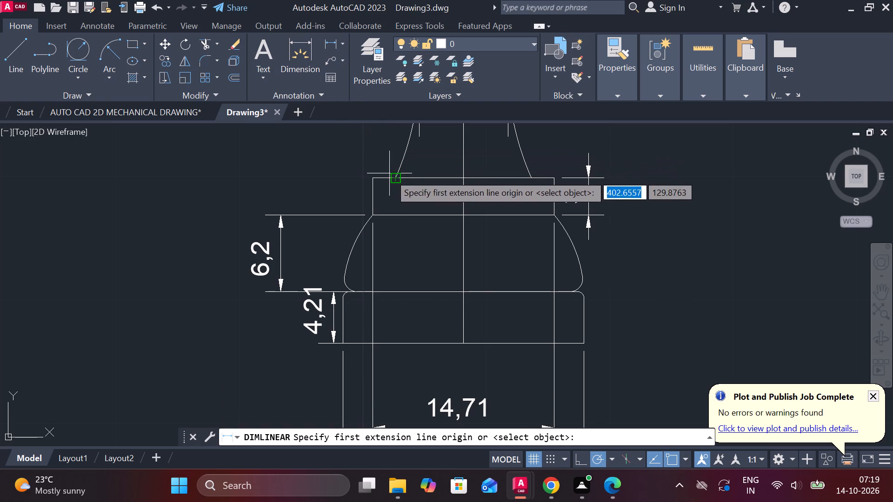
click(389, 175)
click(528, 182)
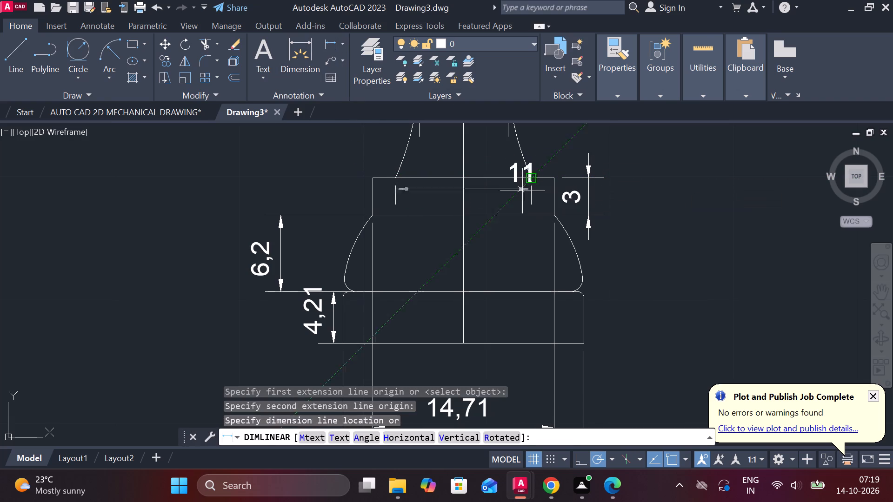
middle_drag(462, 371, 454, 268)
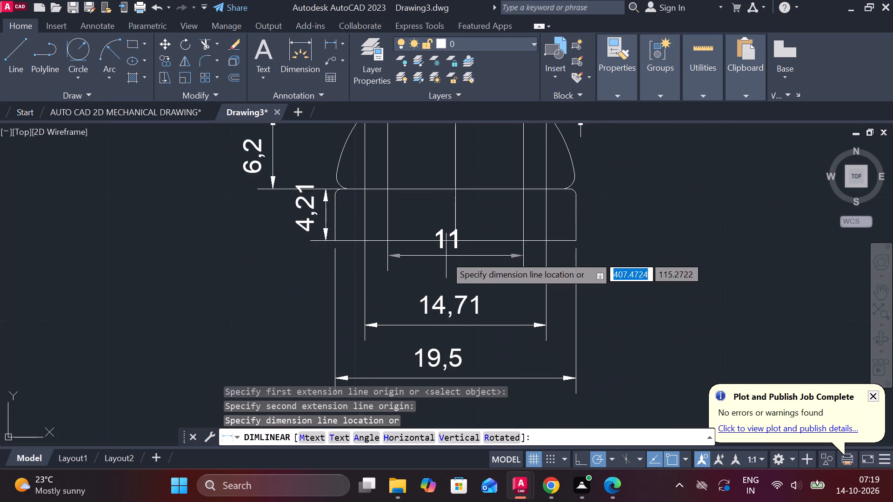
click(451, 279)
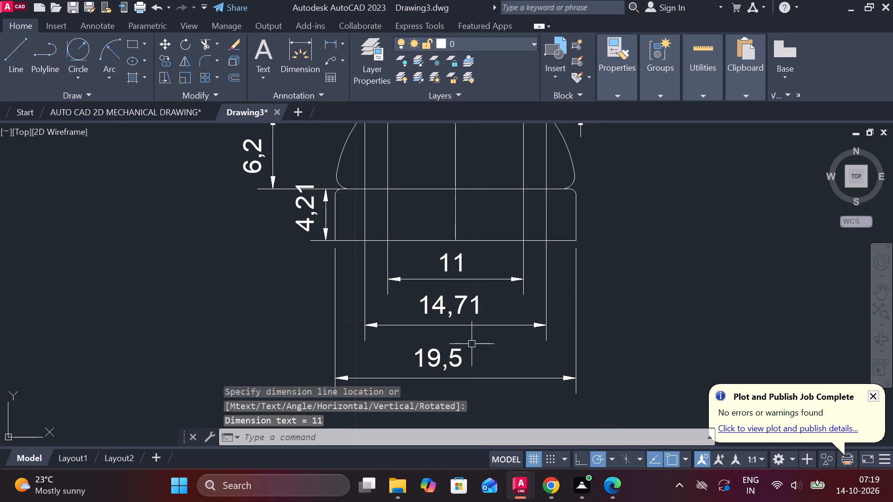
Centre the text of the plinth's and the rectangular band's width dimensions on the rook's vertical axis.
click(463, 356)
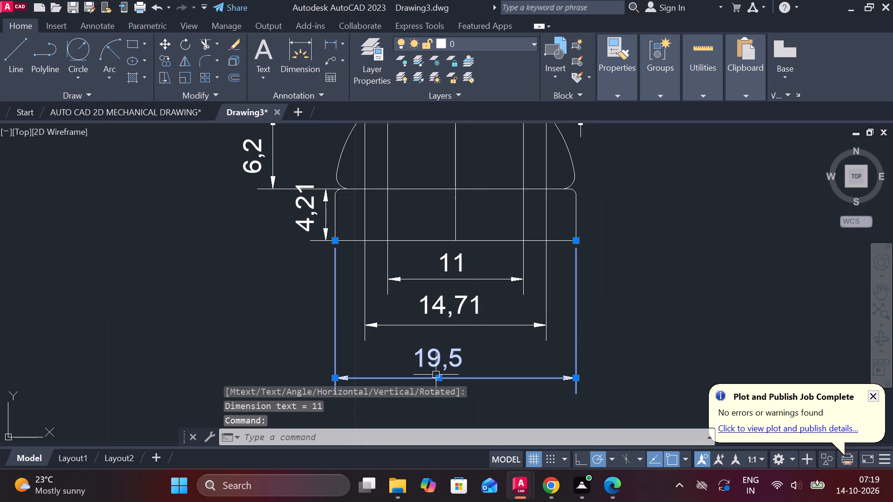
click(437, 377)
click(450, 377)
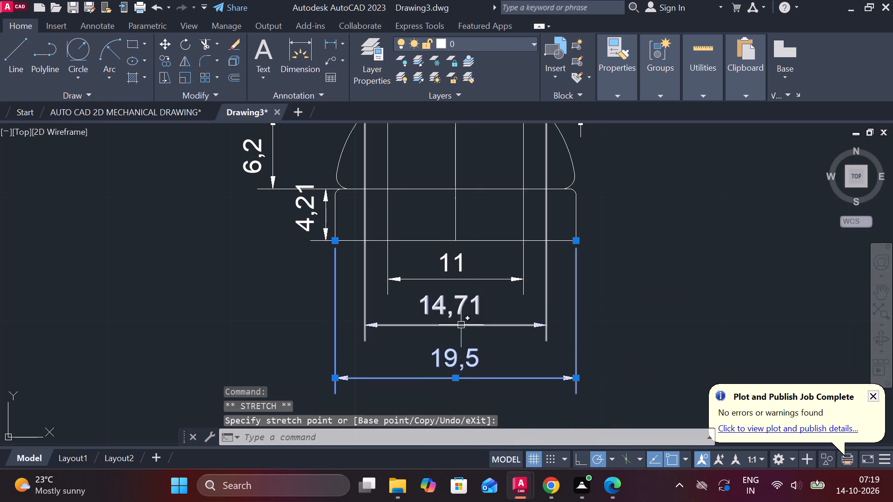
key(Escape)
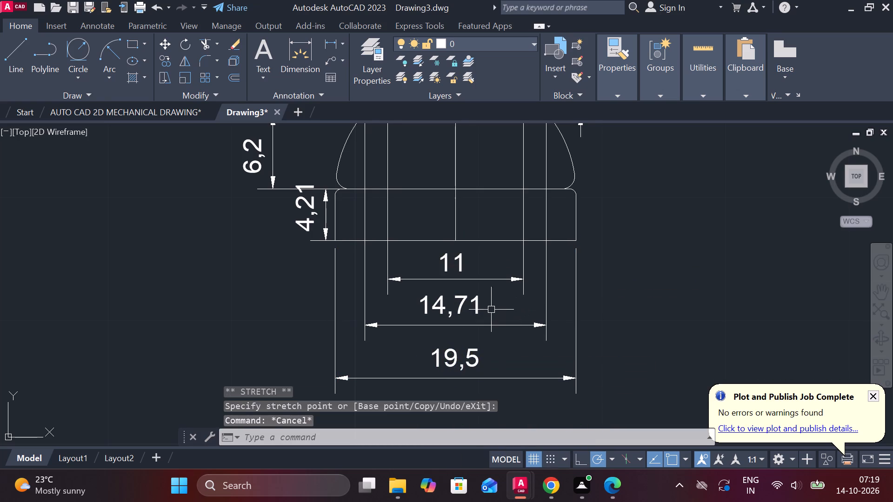
click(430, 300)
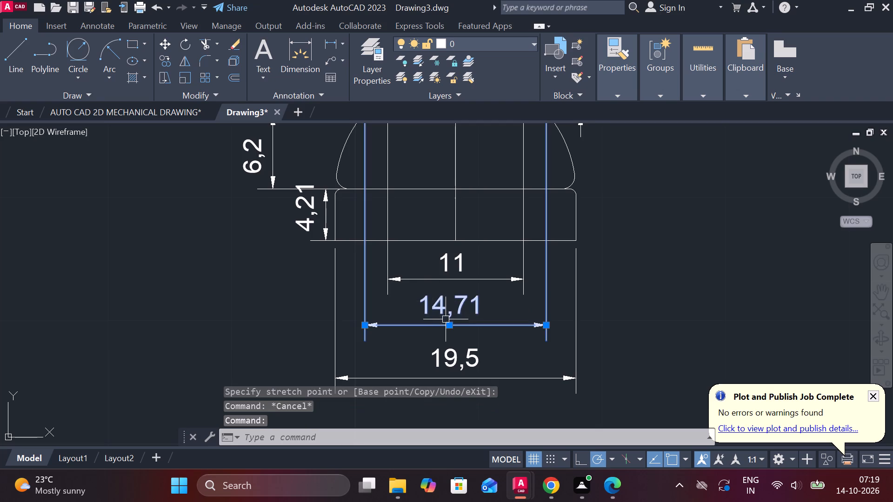
click(448, 323)
click(461, 323)
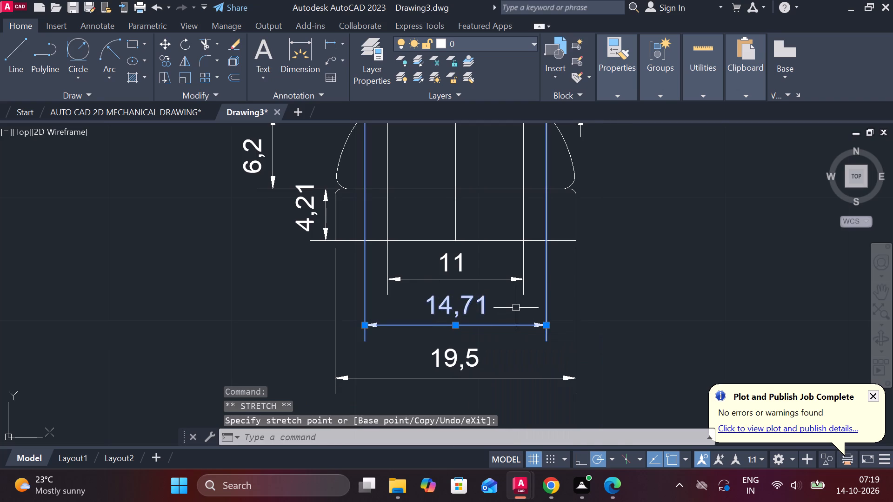
key(Escape)
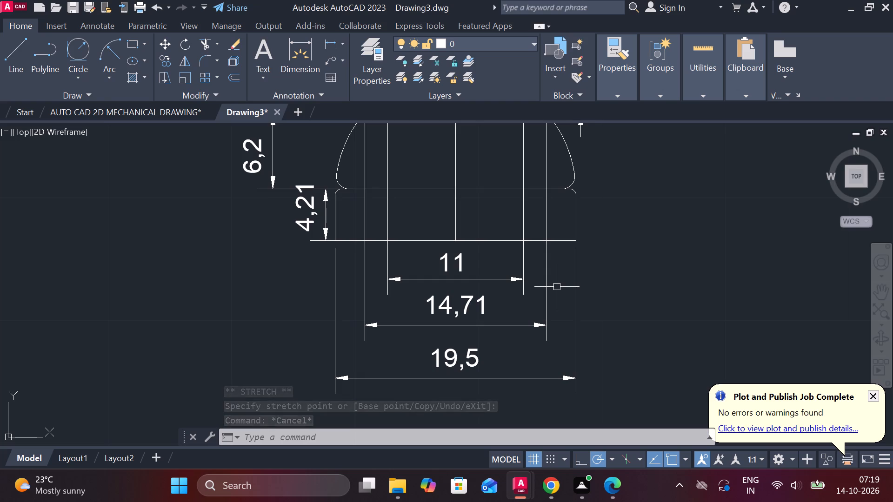
Dimension the rook's overall height from the plinth's bottom edge to its top edge, placed right of the other height dimensions.
scroll(622, 334, down, 1)
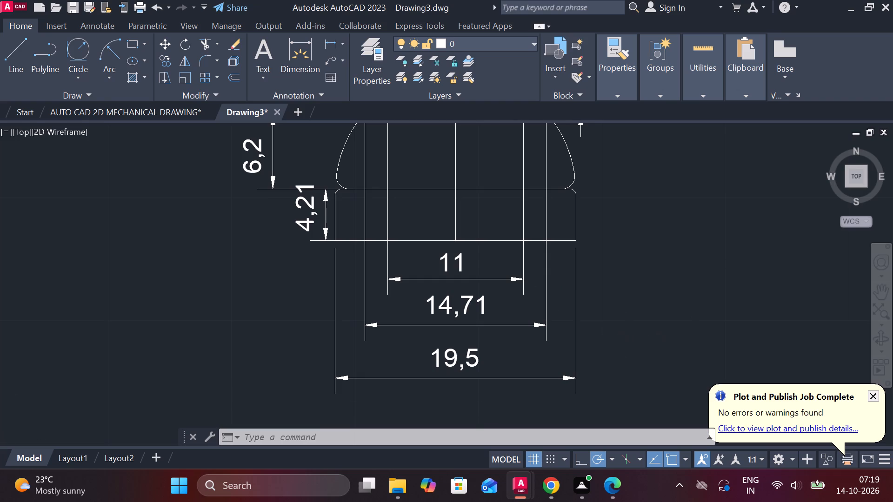
scroll(622, 334, down, 1)
middle_drag(631, 274, 609, 317)
scroll(601, 270, up, 1)
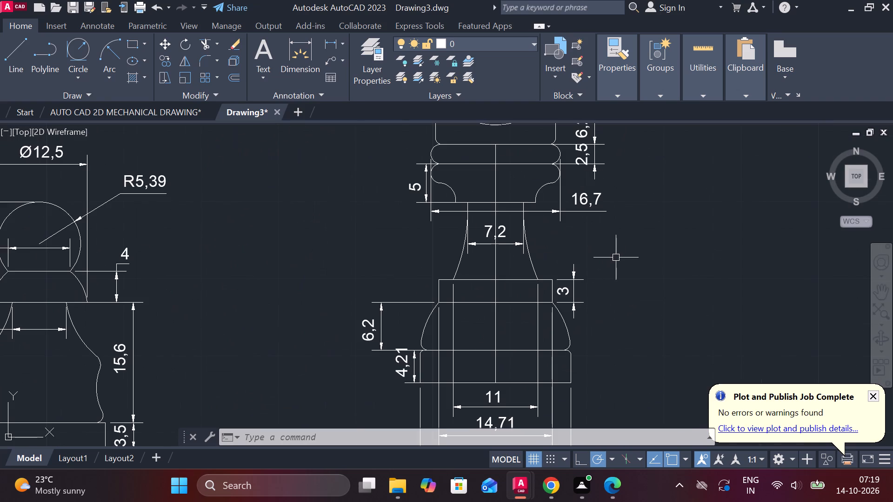
click(331, 40)
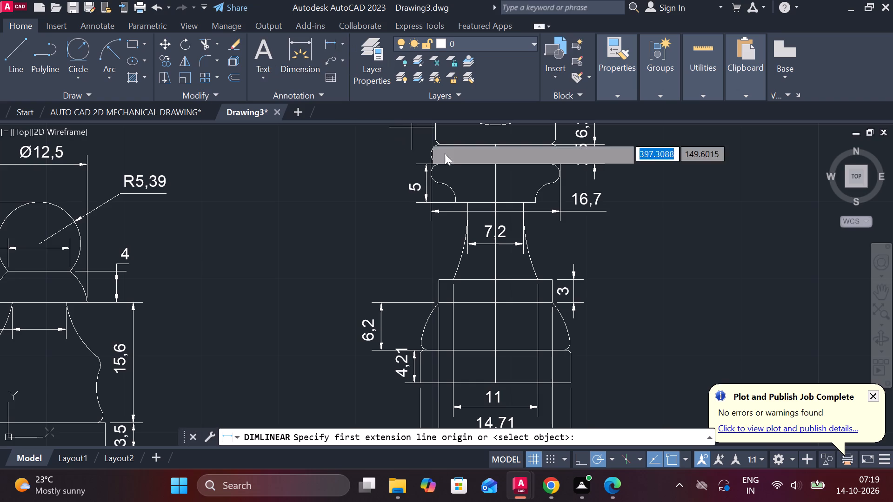
click(498, 377)
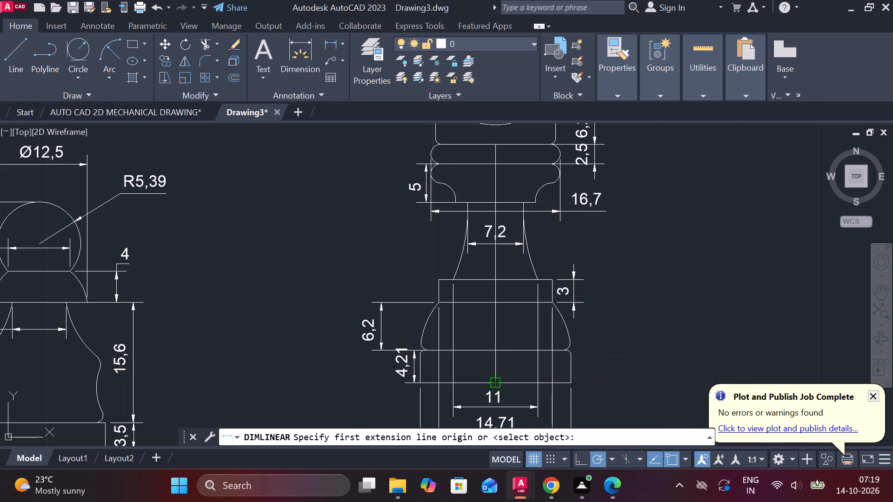
middle_drag(493, 254, 472, 366)
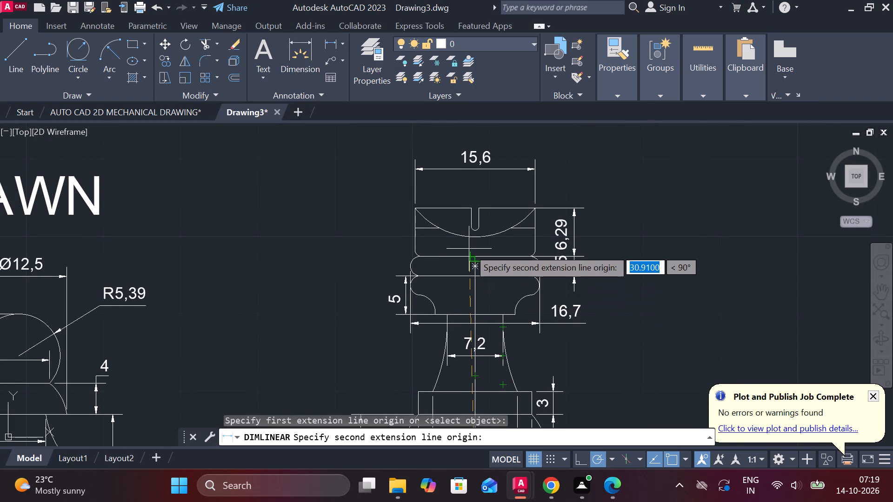
click(518, 204)
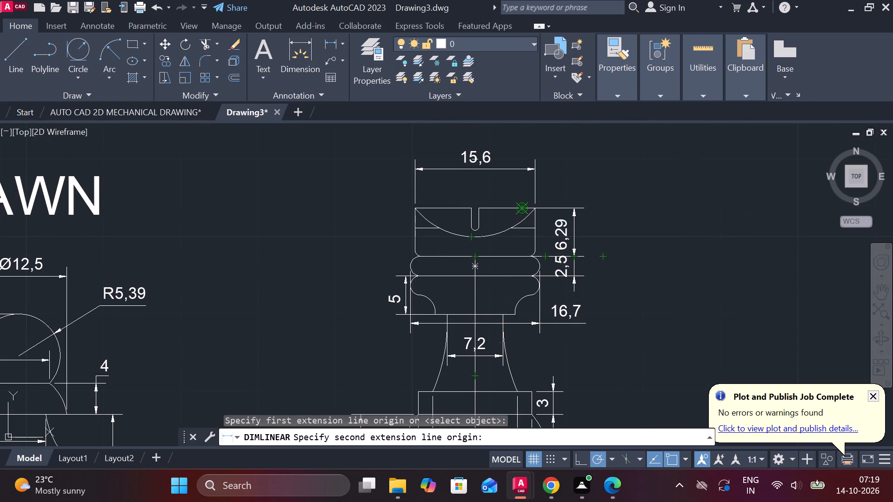
middle_drag(622, 283, 553, 218)
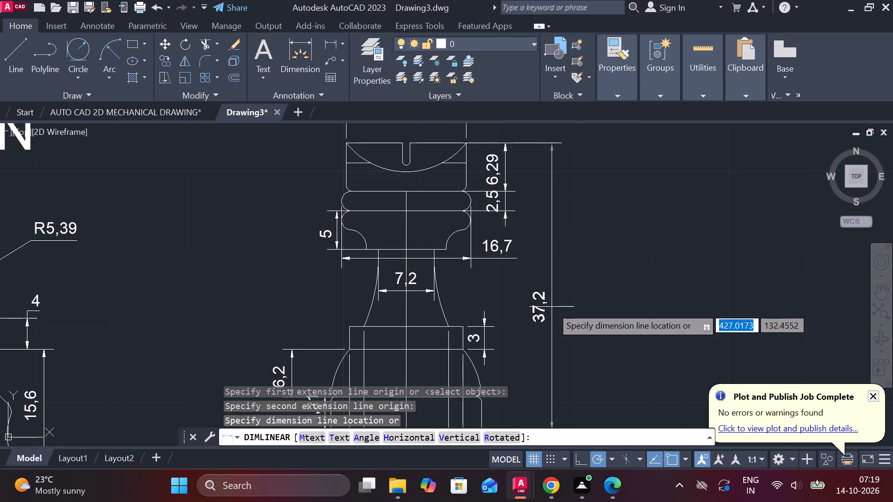
click(559, 306)
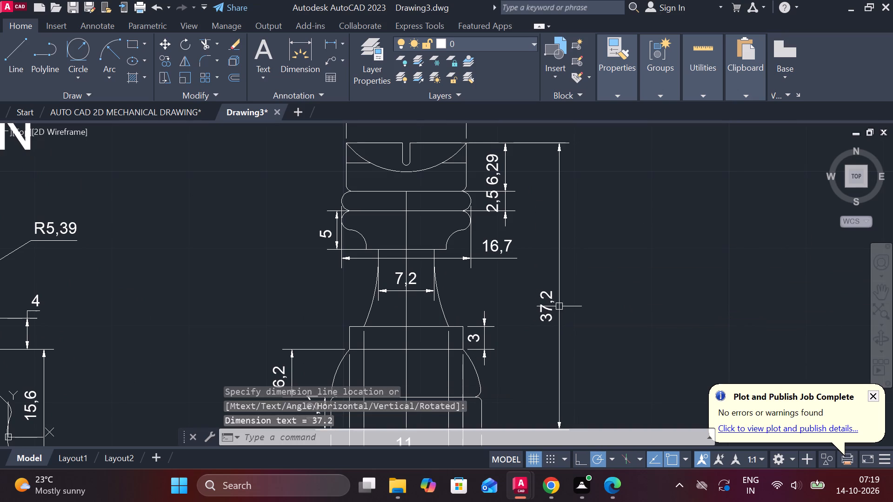
middle_drag(520, 307, 541, 307)
key(Escape)
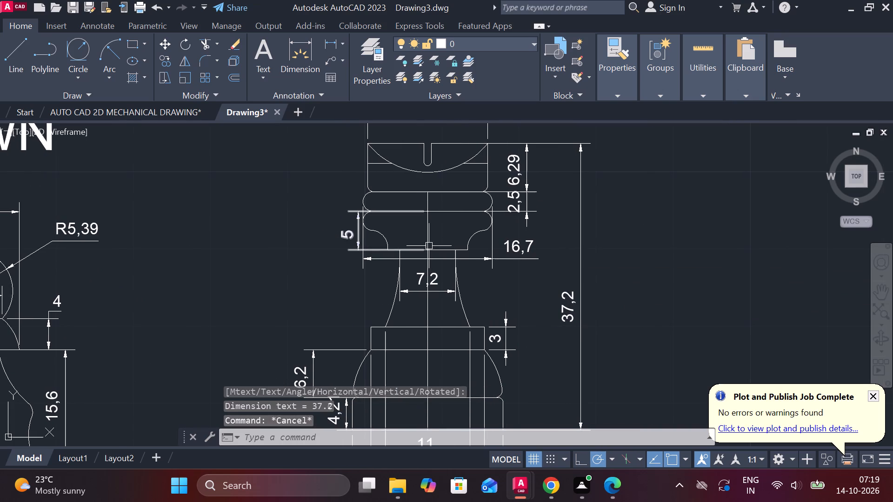
Erase the vertical centre line of the rook.
click(427, 244)
text(E)
key(space)
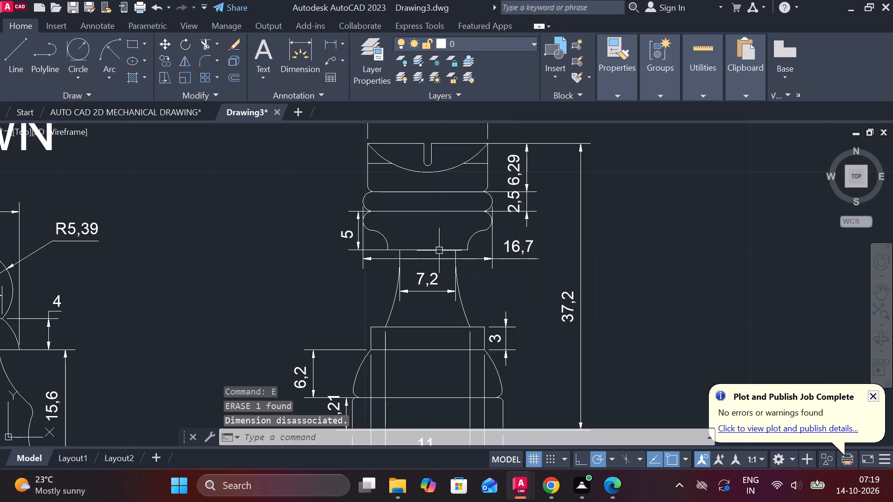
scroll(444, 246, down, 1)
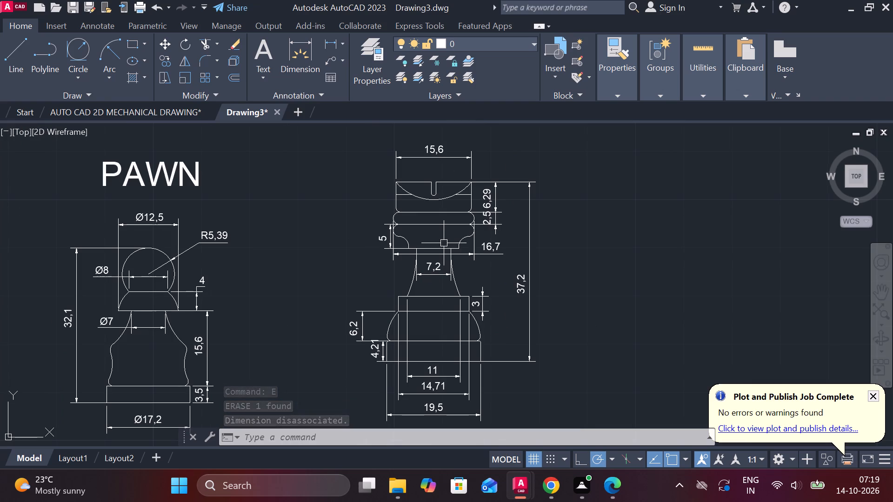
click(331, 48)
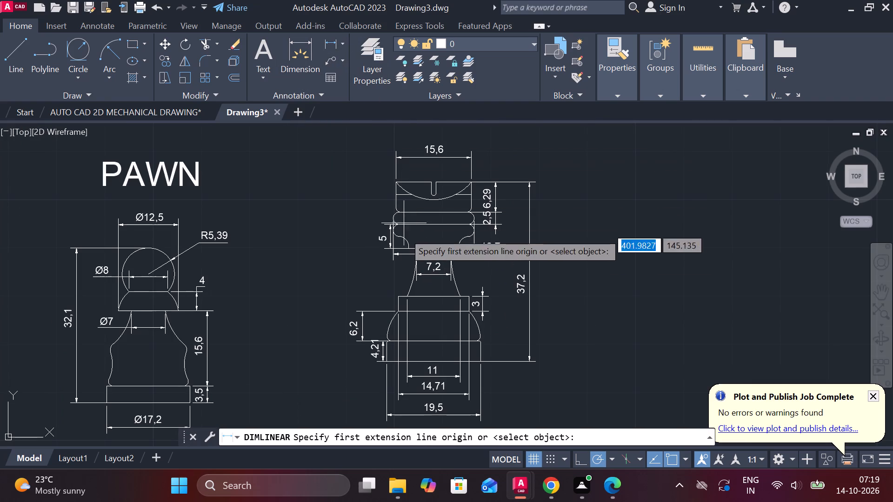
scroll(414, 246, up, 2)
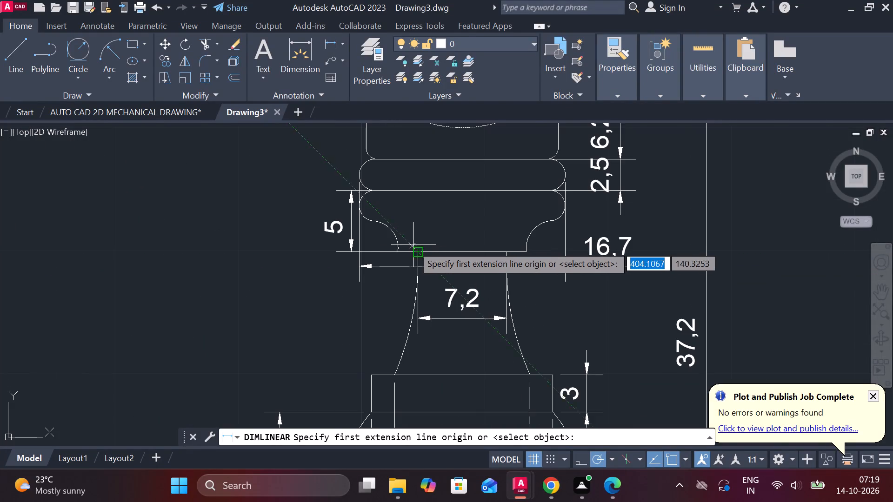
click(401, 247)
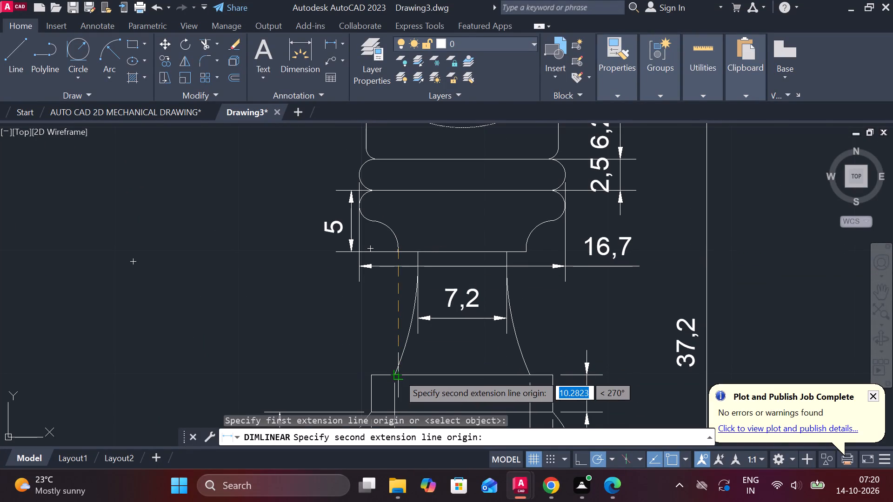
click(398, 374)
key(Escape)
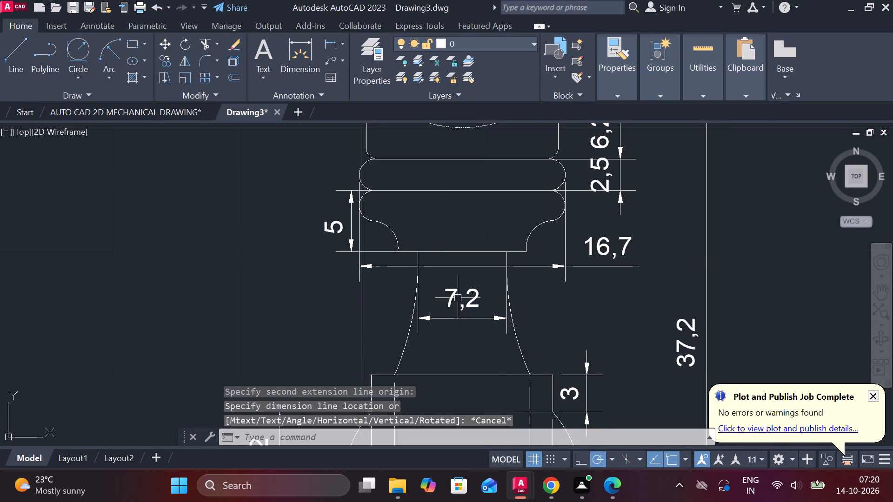
Dimension the height of the rook's neck from the collar's lower edge to the band's top edge, placed left of the neck.
key(space)
click(467, 254)
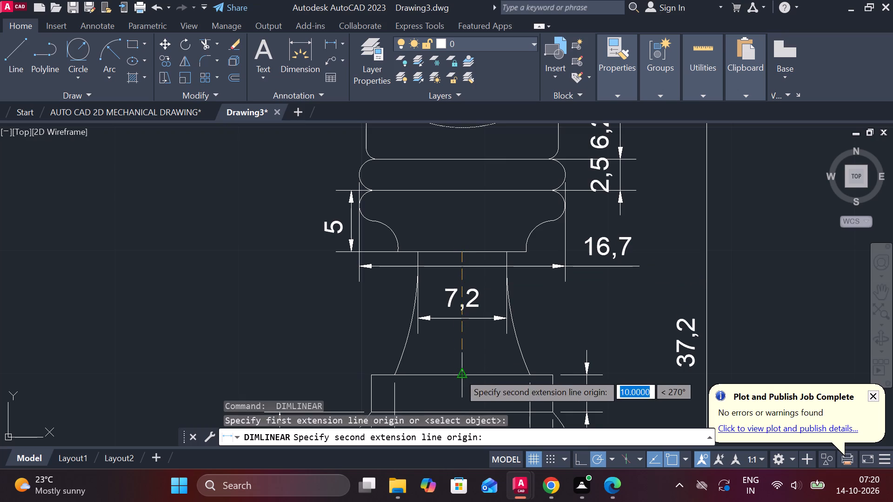
click(459, 373)
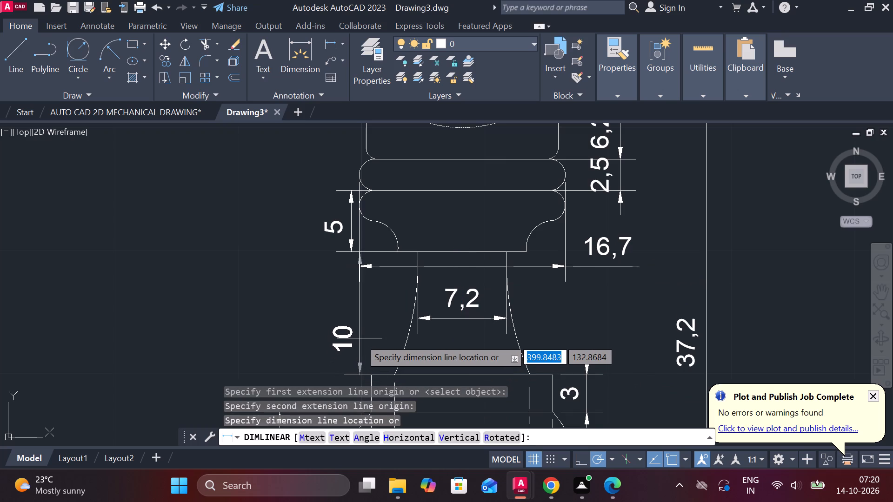
click(359, 305)
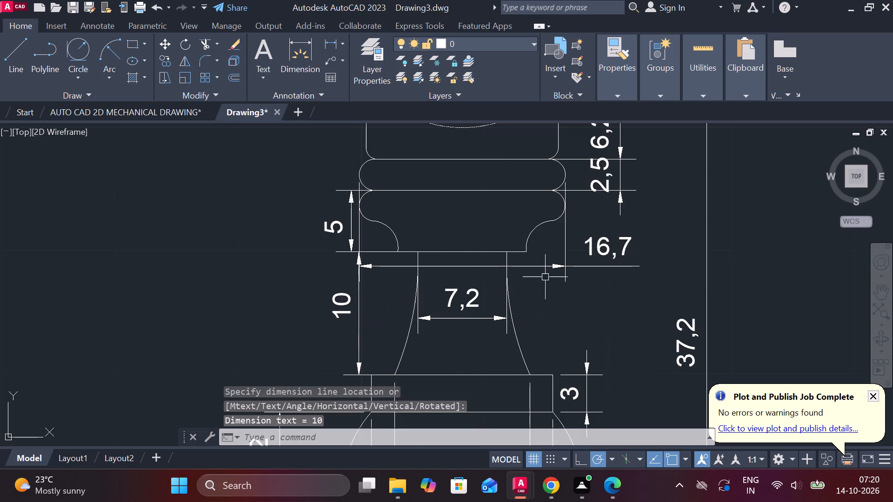
Add a diameter symbol (Ø) before the value of the plinth's width dimension.
scroll(545, 277, down, 1)
middle_drag(536, 277, 482, 248)
scroll(487, 250, down, 1)
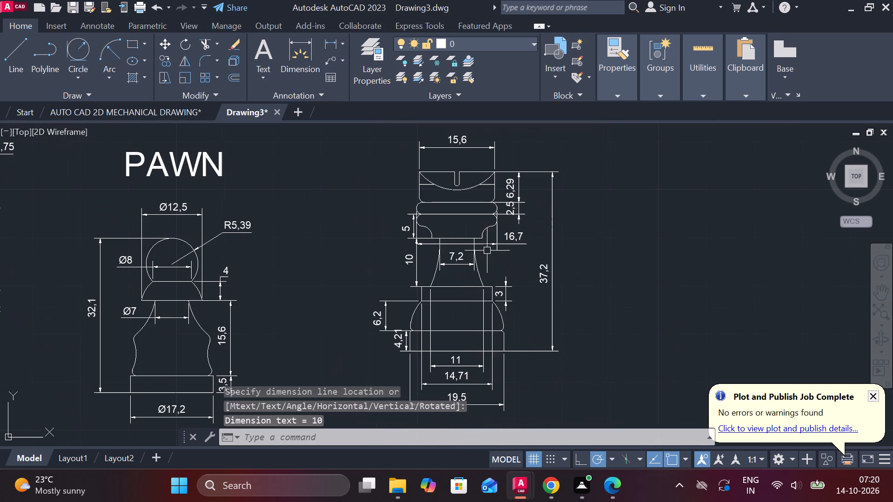
middle_drag(464, 384, 472, 304)
scroll(472, 304, up, 2)
double_click(453, 346)
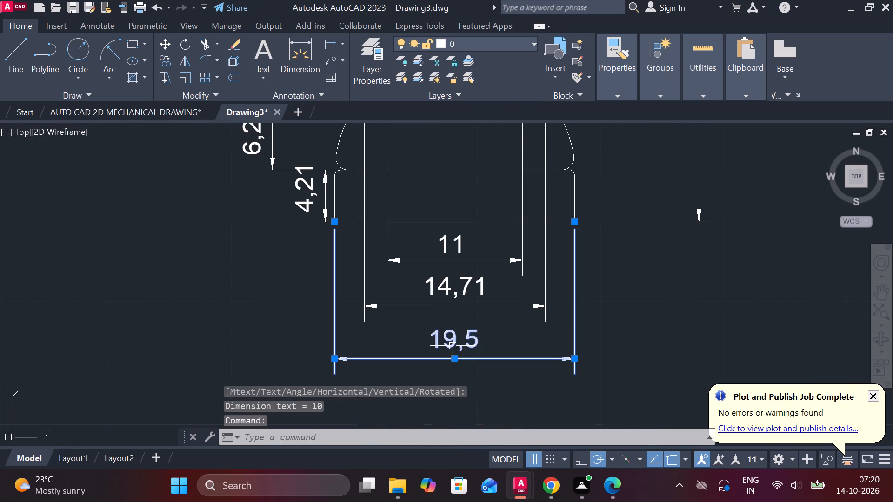
click(590, 50)
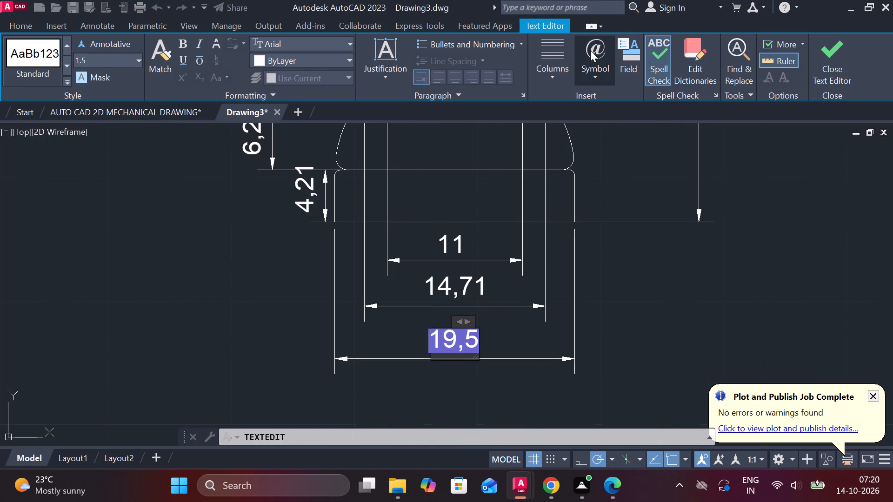
click(613, 130)
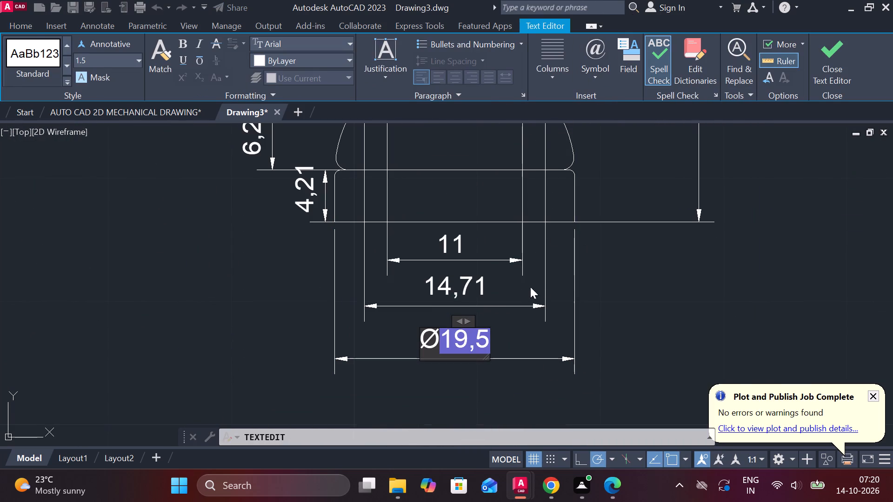
click(854, 60)
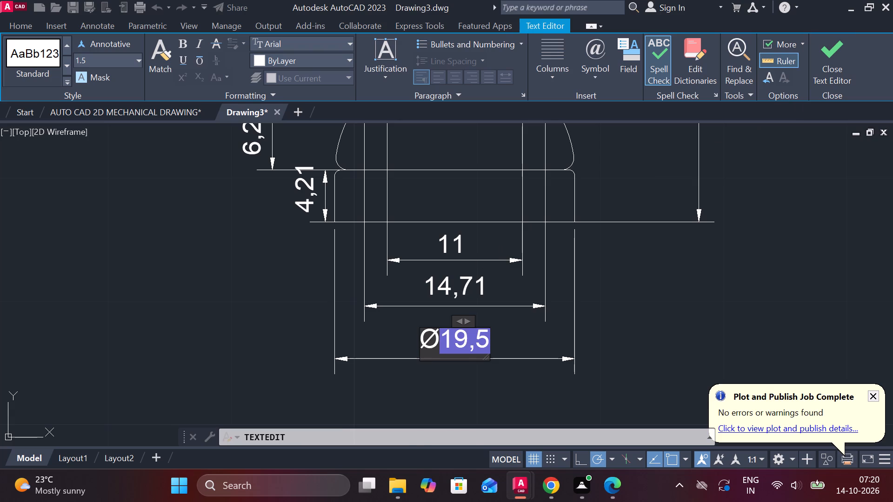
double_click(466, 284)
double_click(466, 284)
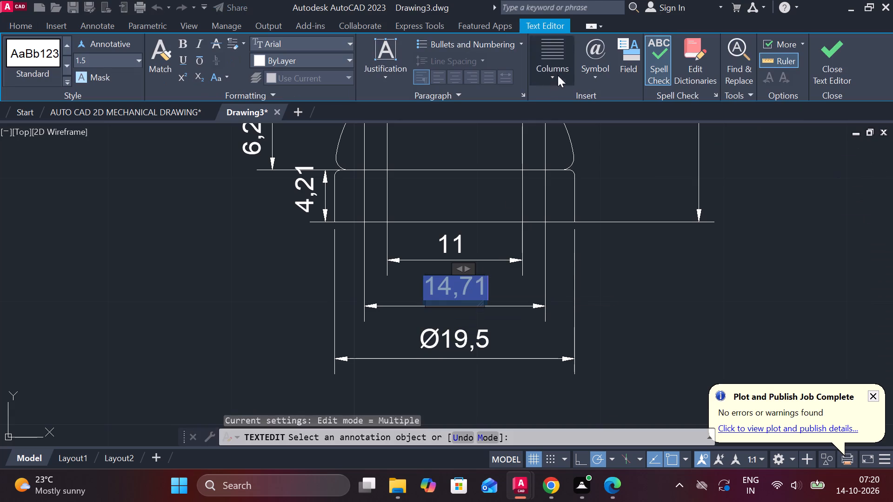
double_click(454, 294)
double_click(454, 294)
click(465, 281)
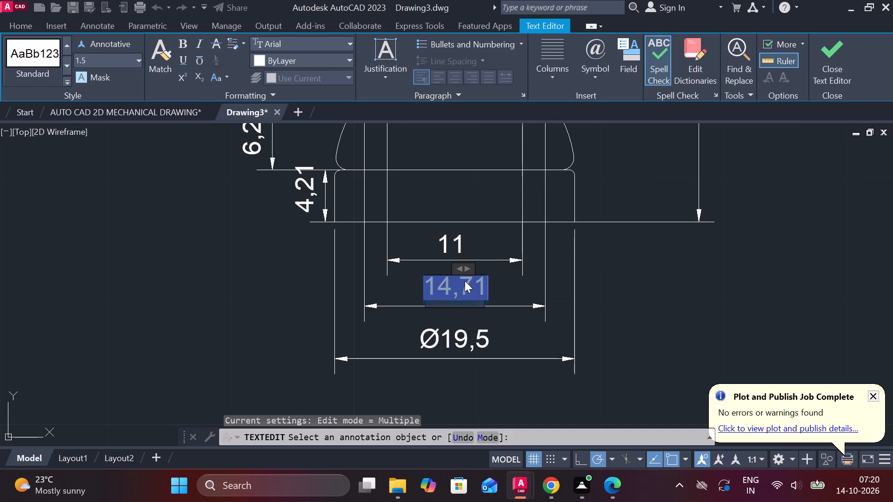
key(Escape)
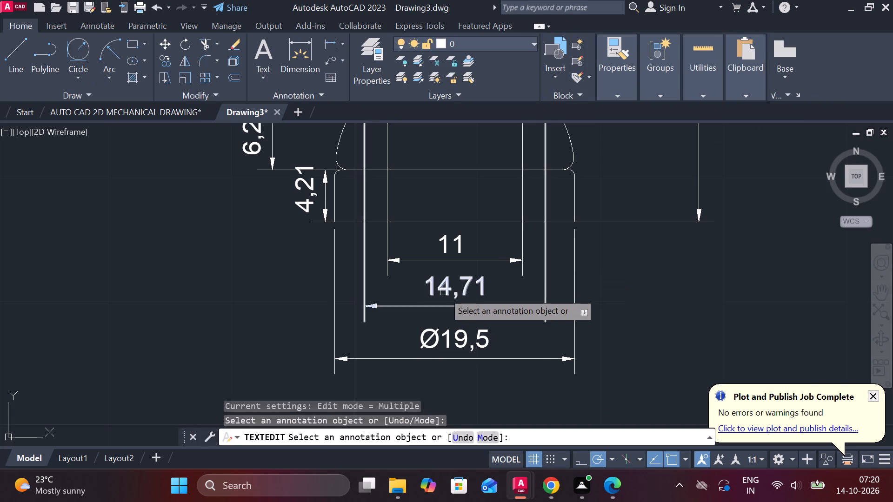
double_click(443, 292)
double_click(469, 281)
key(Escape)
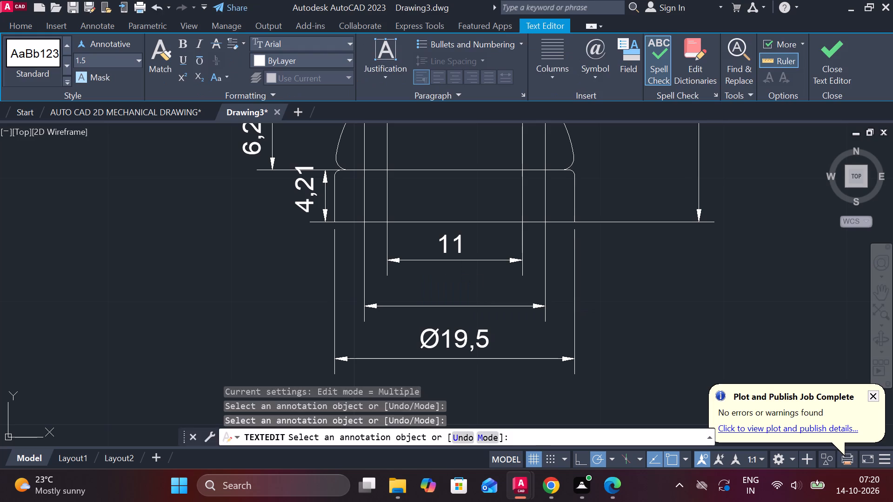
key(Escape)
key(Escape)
Add a diameter symbol (Ø) before the value of the width dimension for the rook's band, the 14,71 one.
triple_click(466, 286)
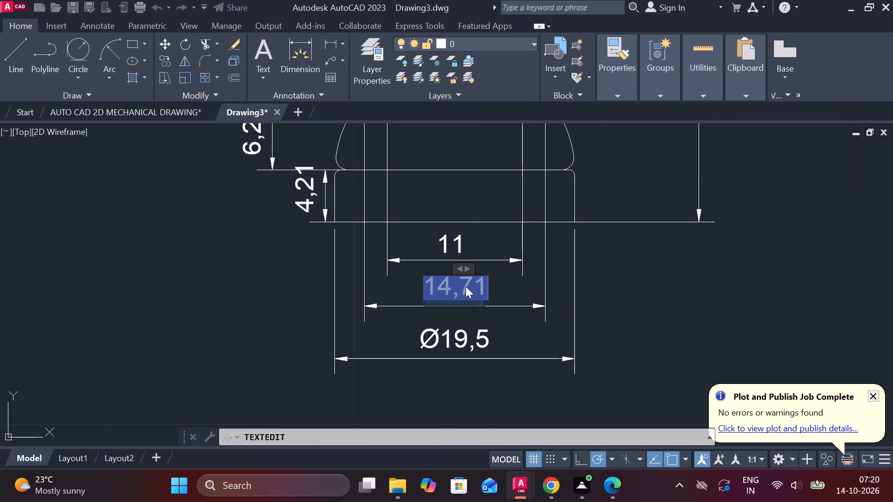
key(Right)
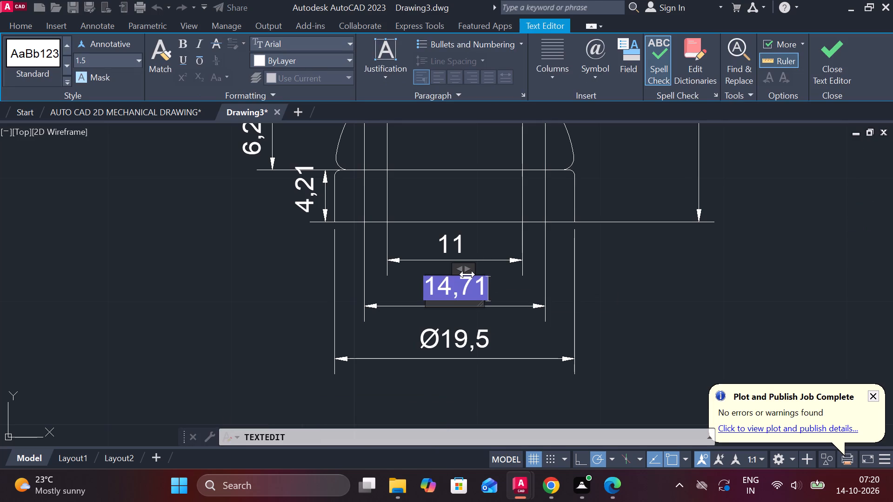
key(Left)
click(604, 68)
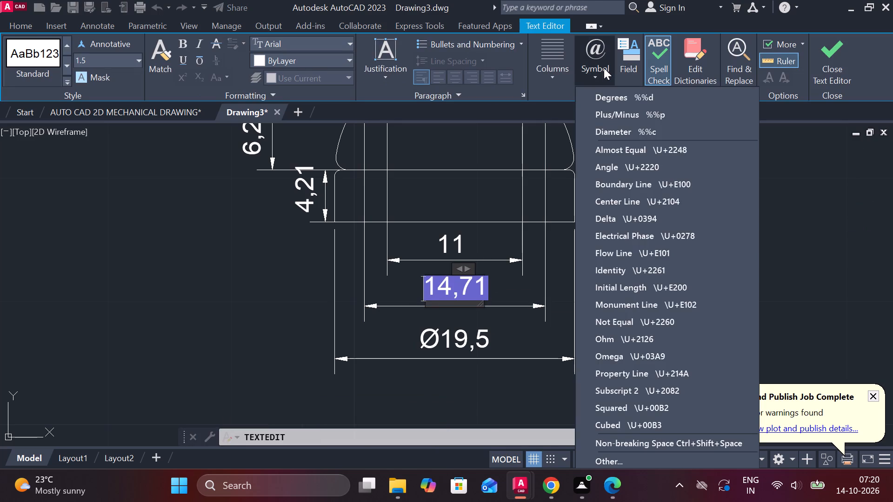
click(625, 137)
click(830, 60)
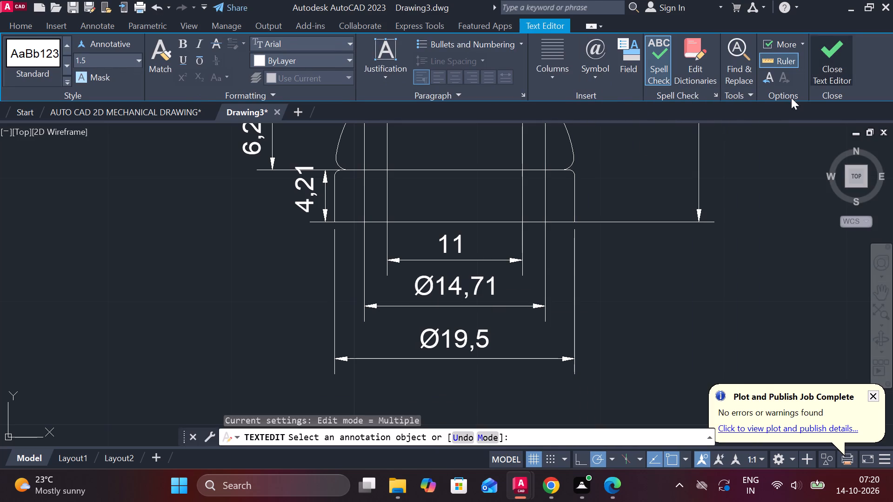
Add a diameter symbol (Ø) before the value of the width dimension for the base of the rook's neck.
double_click(464, 245)
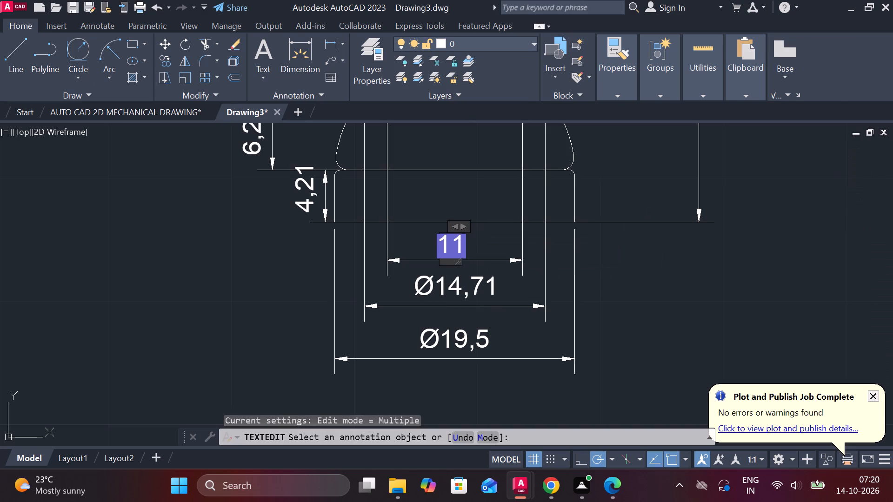
click(593, 66)
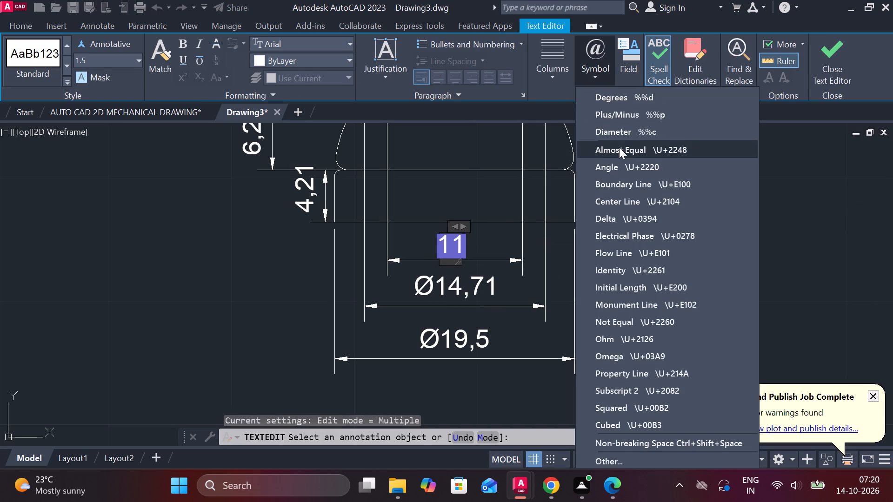
click(619, 138)
click(840, 62)
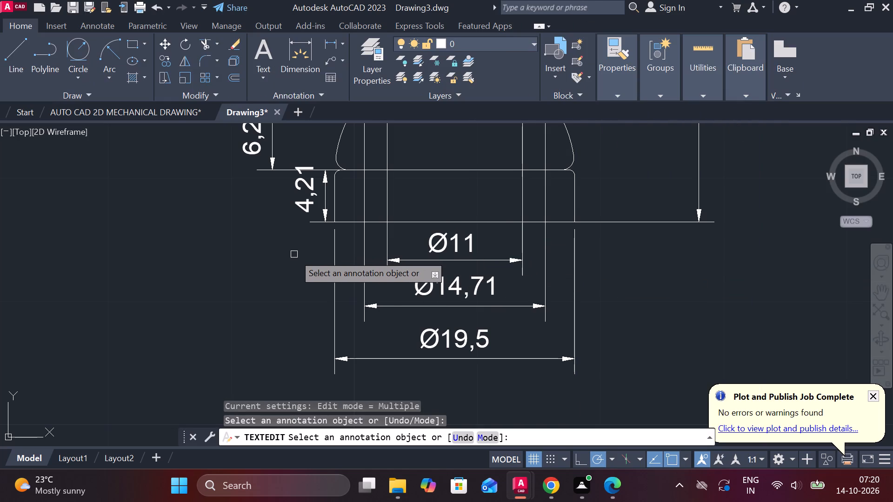
Add a diameter symbol (Ø) before the value of the width dimension at the top of the rook's neck.
scroll(294, 254, down, 1)
middle_drag(302, 283, 318, 360)
middle_drag(312, 207, 326, 332)
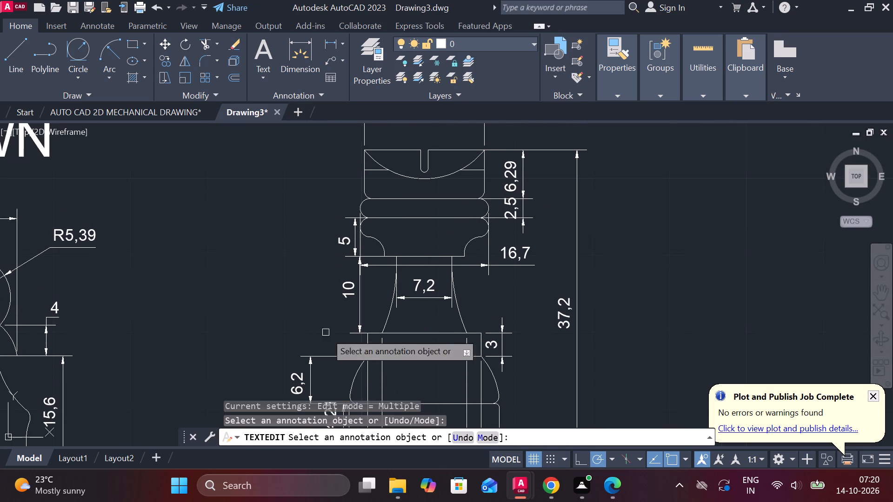
middle_drag(440, 312, 452, 231)
scroll(440, 212, up, 1)
double_click(442, 203)
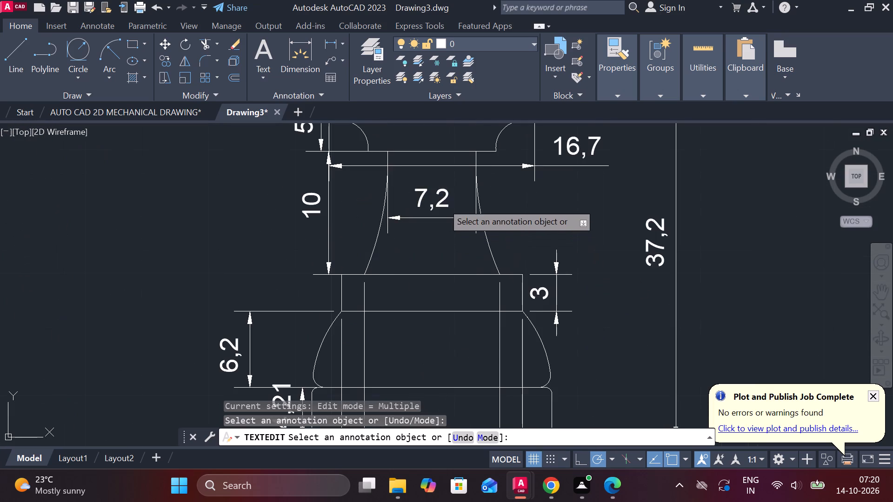
key(Left)
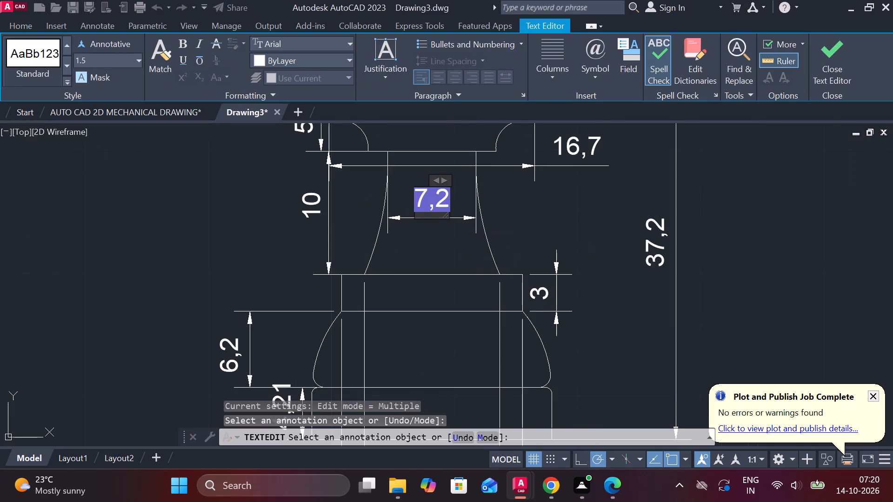
click(597, 48)
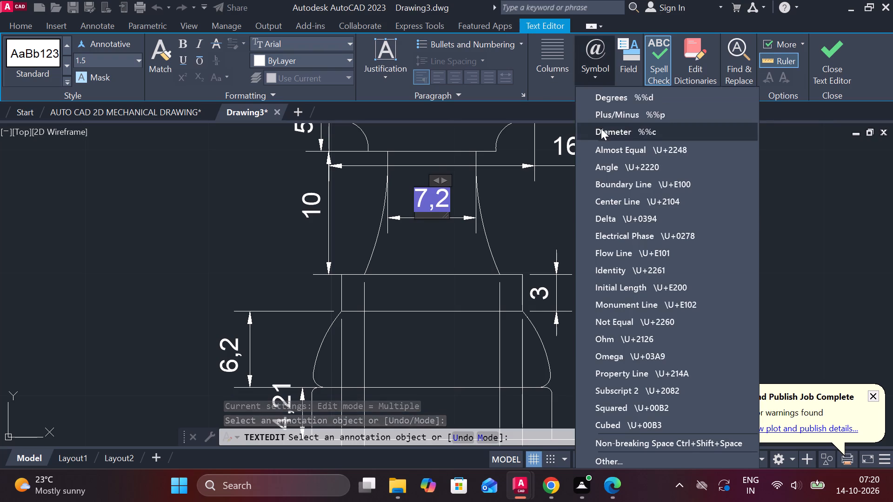
click(601, 128)
click(840, 69)
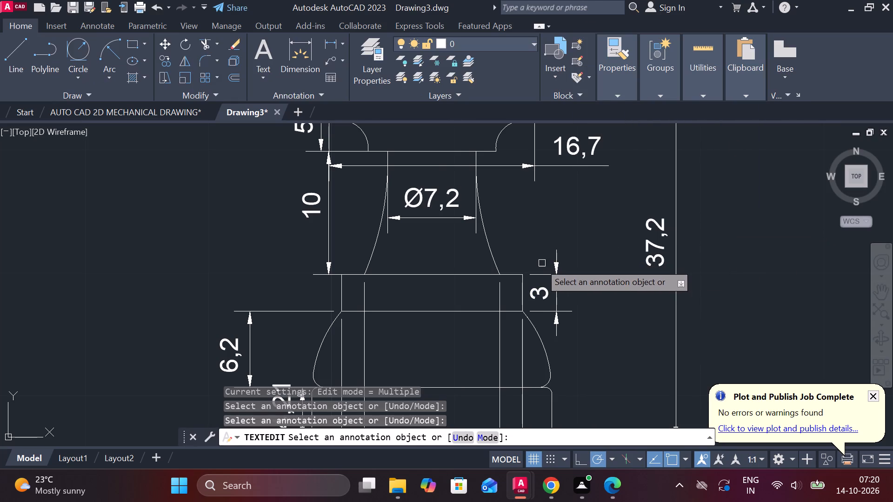
Add a diameter symbol (Ø) before the value of the rook collar's width dimension.
middle_drag(418, 287, 423, 287)
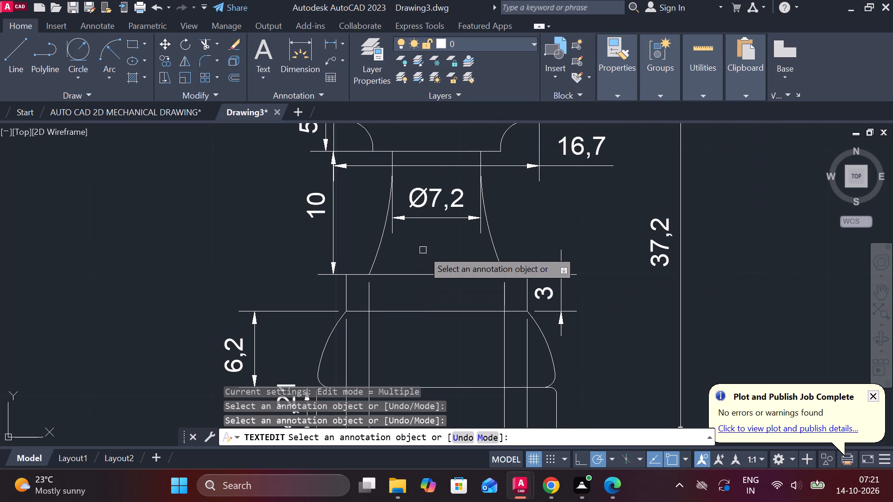
middle_drag(423, 250, 432, 296)
middle_drag(453, 210, 454, 262)
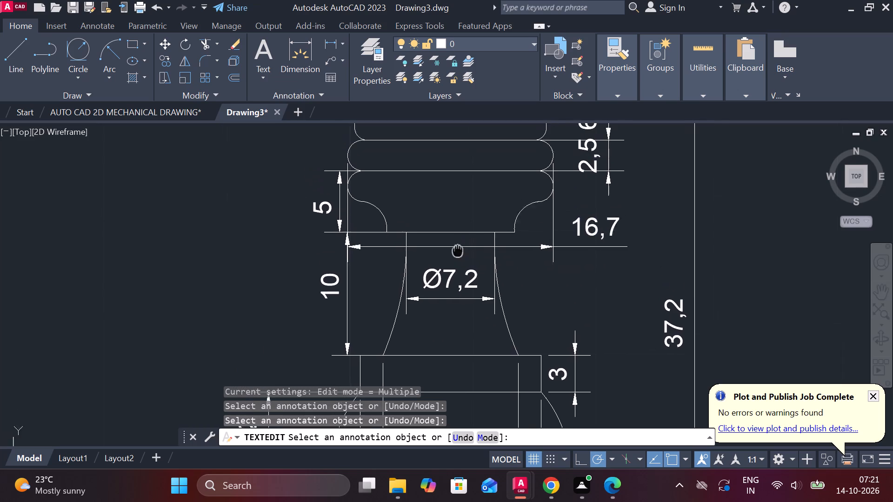
middle_drag(454, 262, 450, 275)
double_click(586, 258)
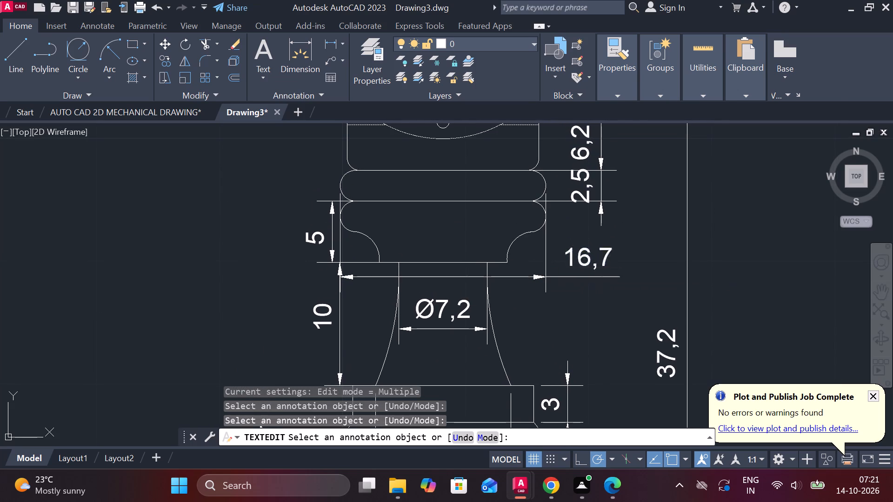
key(Left)
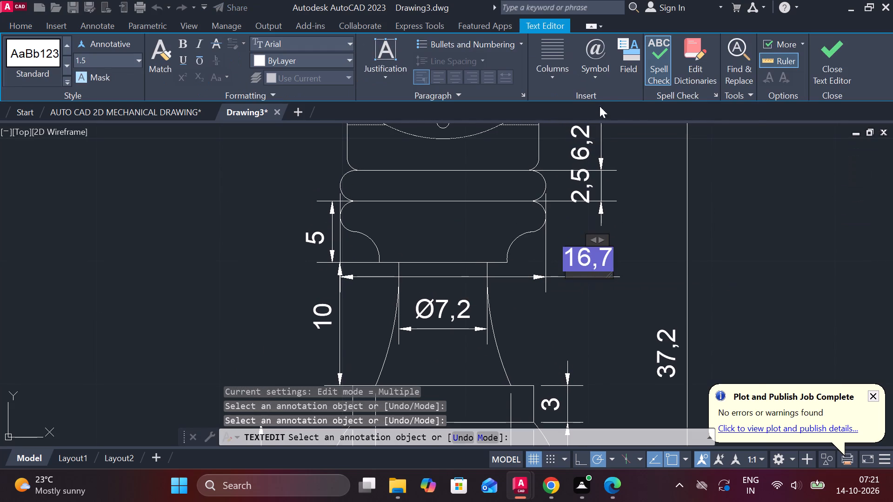
click(599, 60)
click(610, 125)
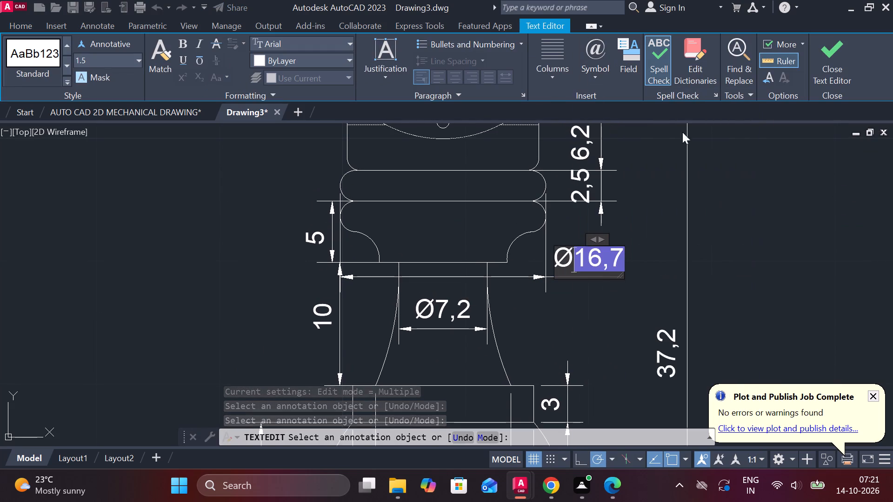
click(831, 69)
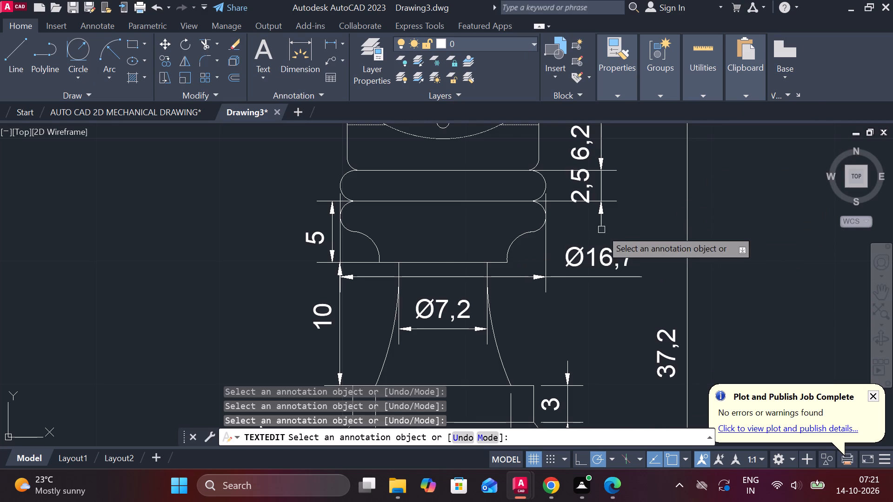
Review the rook's dimensions from its top to its plinth, alongside those of the neighbouring pawn.
scroll(601, 230, down, 1)
scroll(599, 218, up, 1)
middle_drag(600, 211, 592, 277)
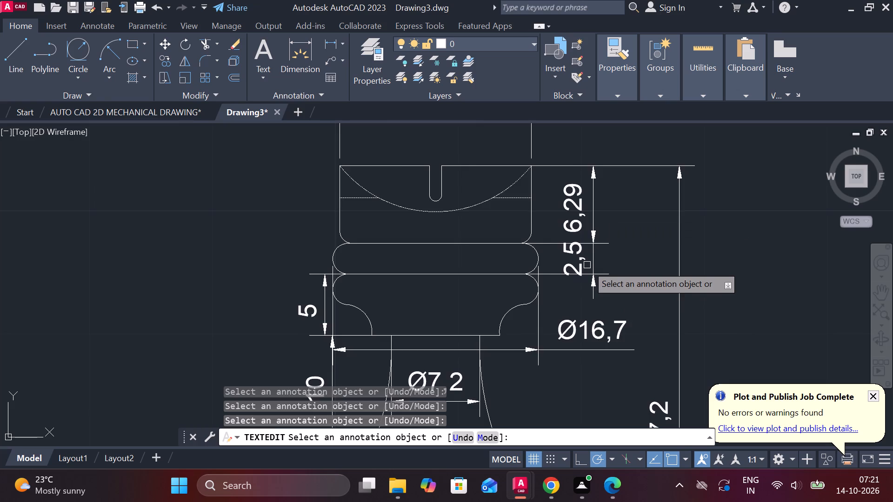
scroll(587, 265, up, 1)
scroll(638, 244, down, 2)
middle_drag(696, 271, 687, 265)
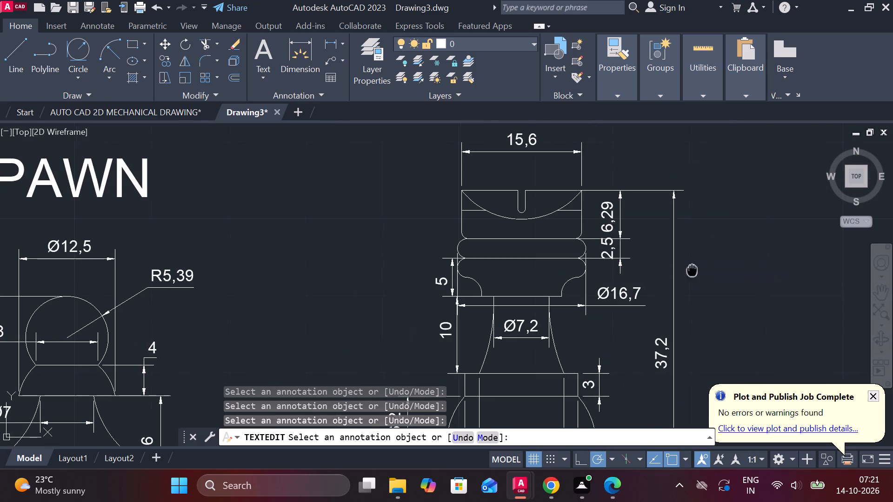
middle_drag(687, 265, 669, 205)
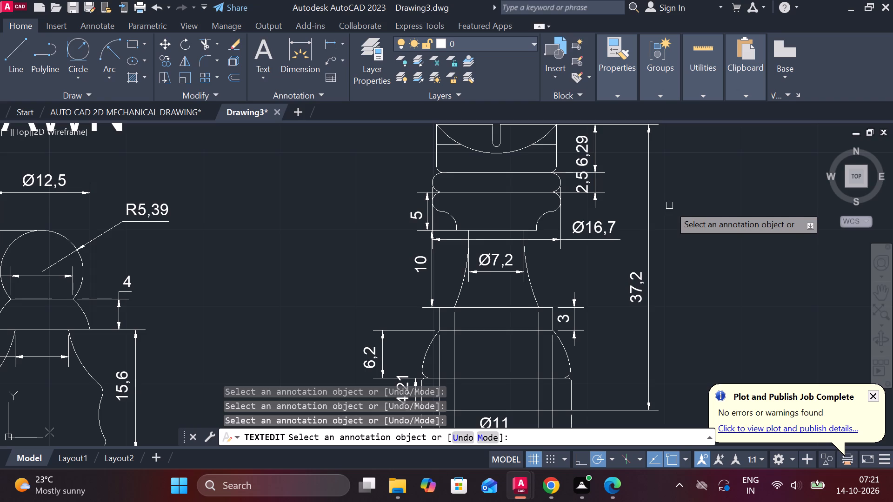
scroll(666, 227, down, 2)
scroll(665, 332, up, 1)
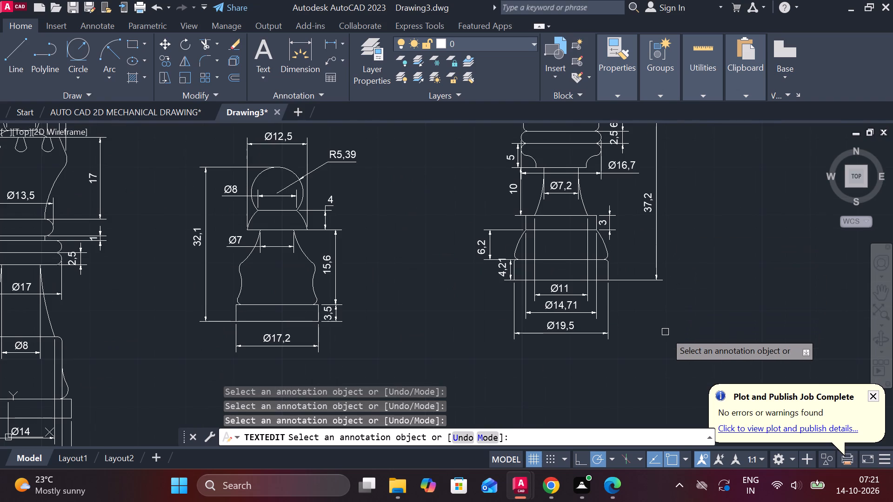
key(Escape)
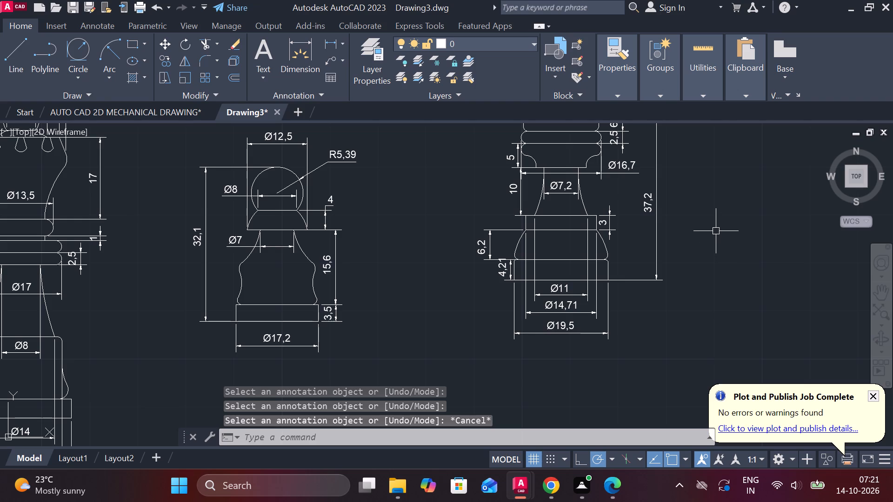
middle_drag(716, 231, 698, 323)
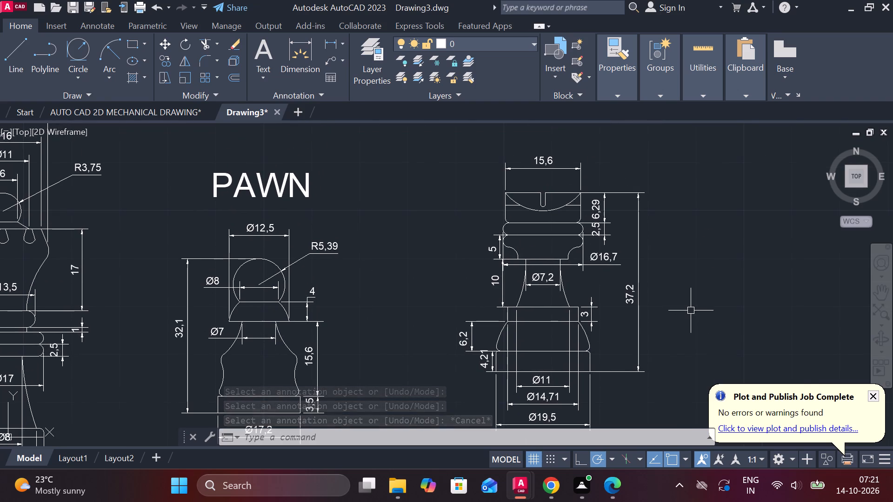
middle_click(691, 310)
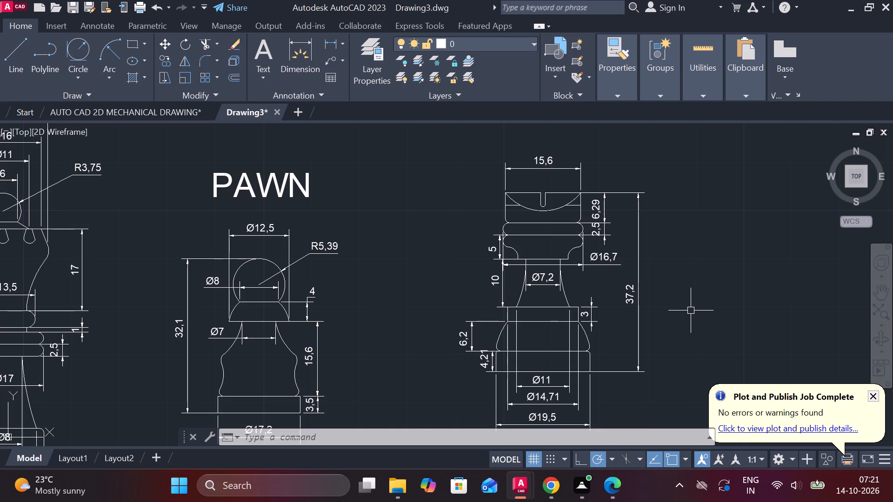
middle_drag(691, 310, 680, 276)
Copy the PAWN title and paste the copy above the rook's top width dimension.
scroll(680, 276, down, 1)
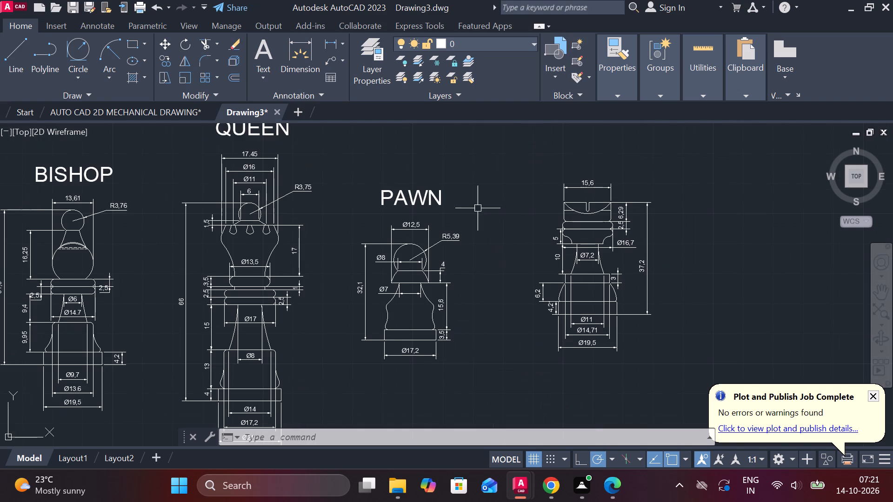
click(432, 202)
key(ctrl+c)
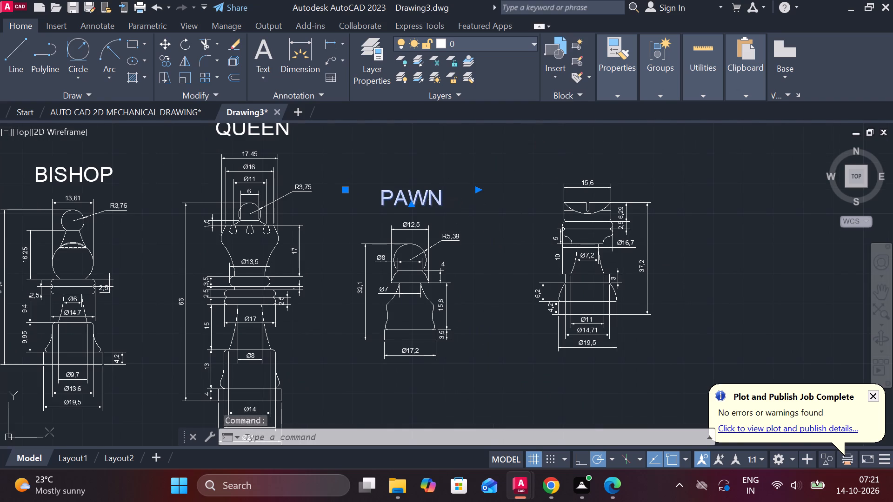
middle_drag(508, 166, 436, 268)
key(ctrl+v)
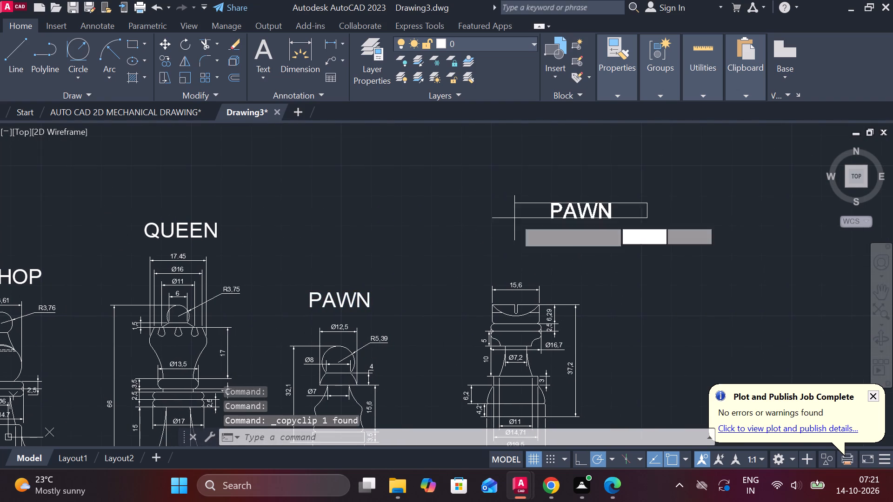
click(462, 259)
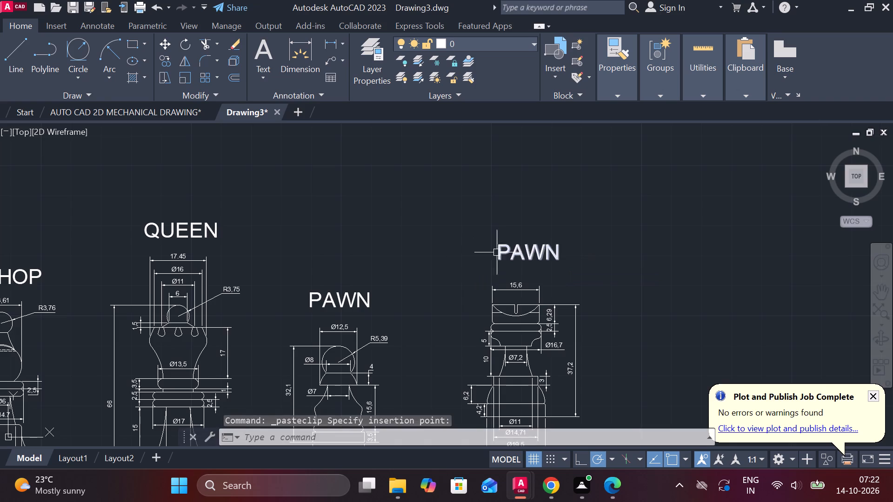
Nudge the copied PAWN title slightly to adjust its position above the rook's top width dimension.
scroll(500, 251, up, 2)
click(528, 249)
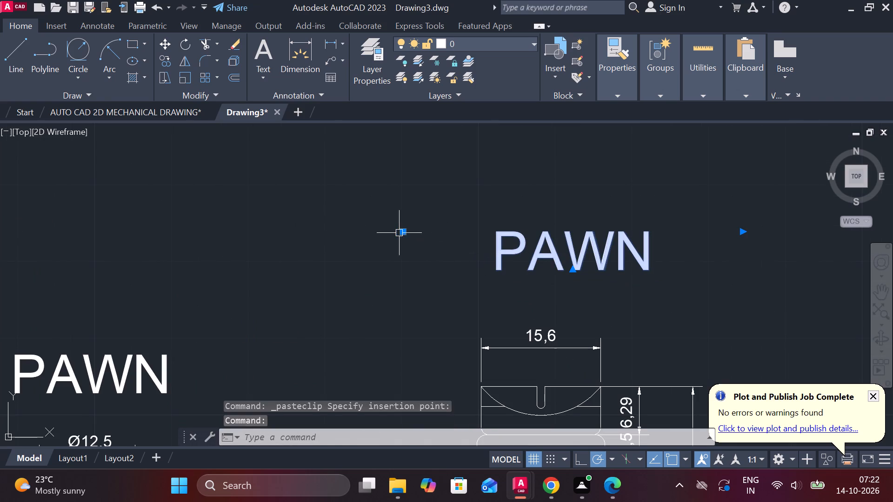
click(399, 233)
click(400, 234)
click(407, 232)
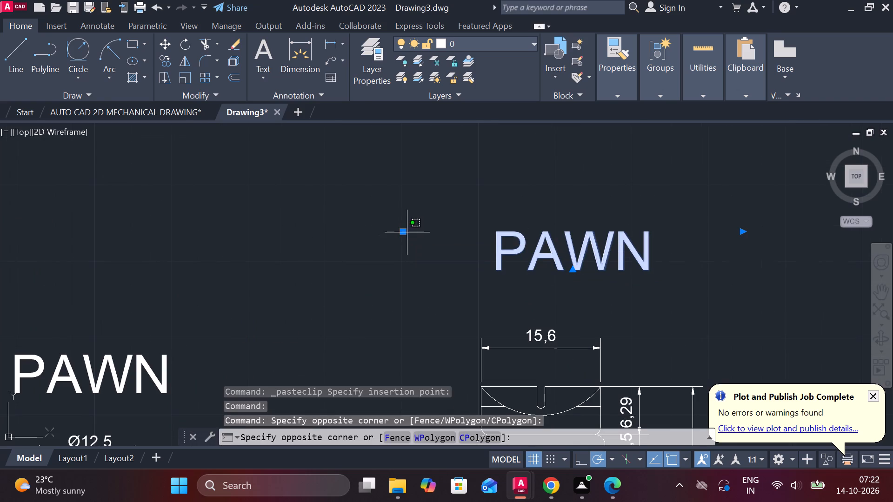
click(406, 232)
click(406, 230)
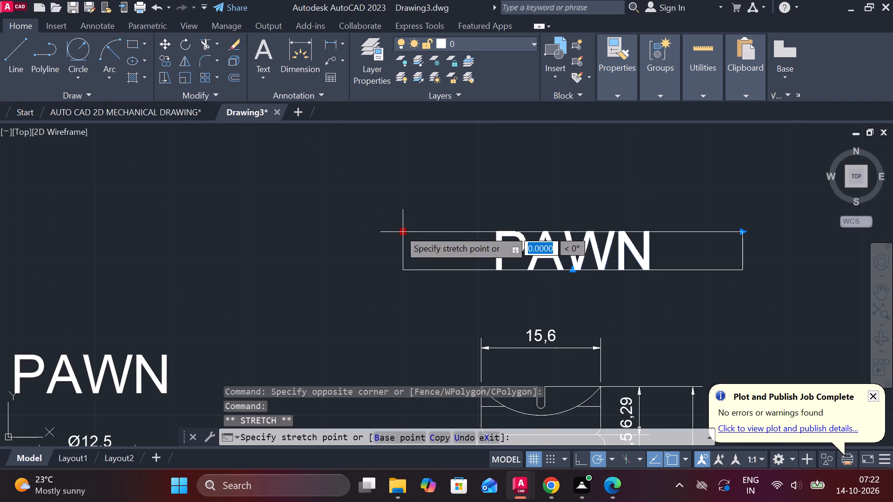
click(399, 230)
key(Escape)
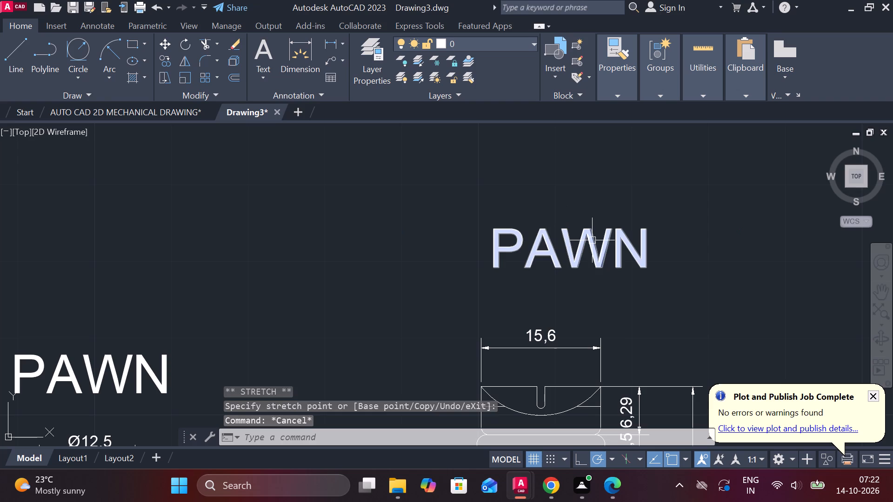
Change the text of the copied PAWN title above the rook to ROOK.
double_click(594, 244)
drag(648, 245, 536, 246)
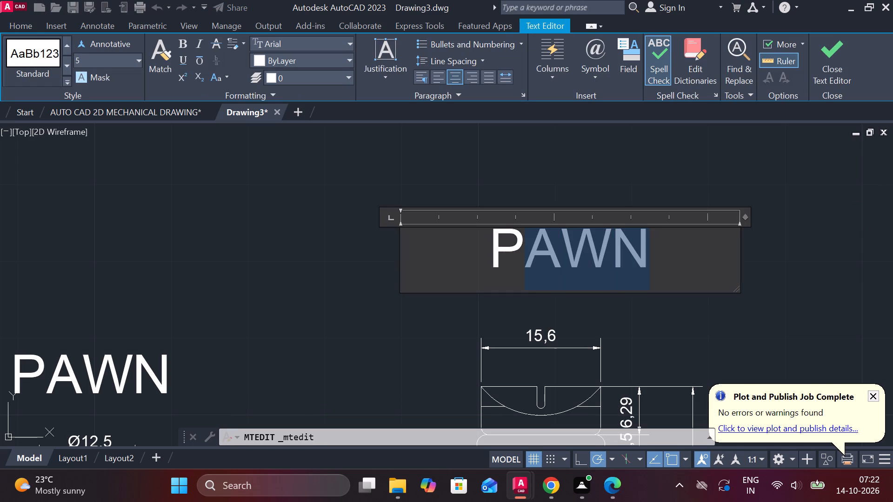
drag(536, 246, 506, 246)
key(r)
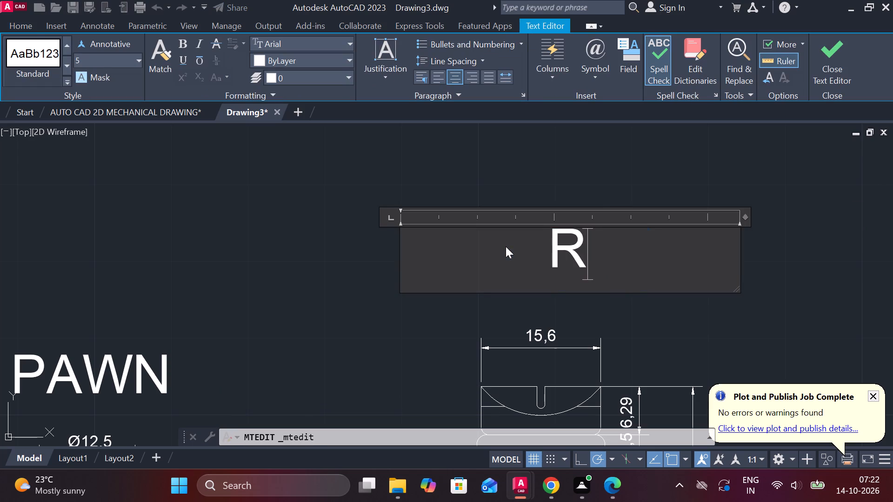
text(OOK)
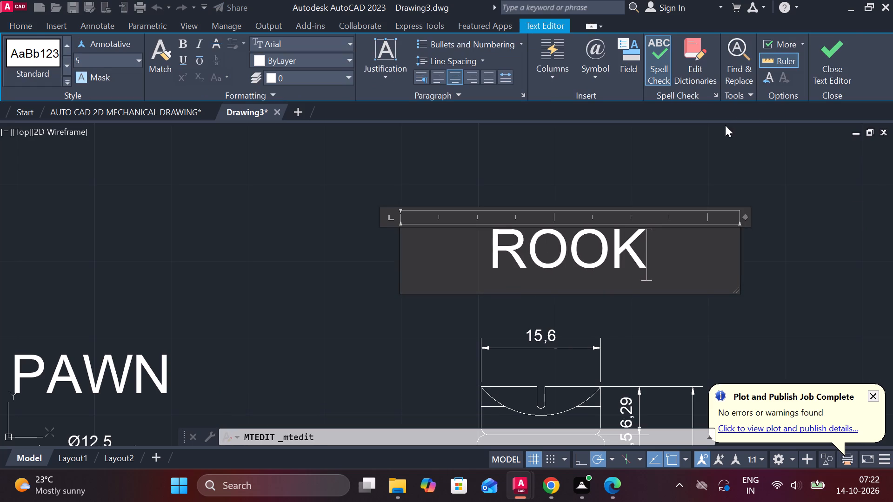
click(822, 63)
Move the whole rook drawing with its dimensions and title to directly below the bishop.
scroll(648, 250, down, 2)
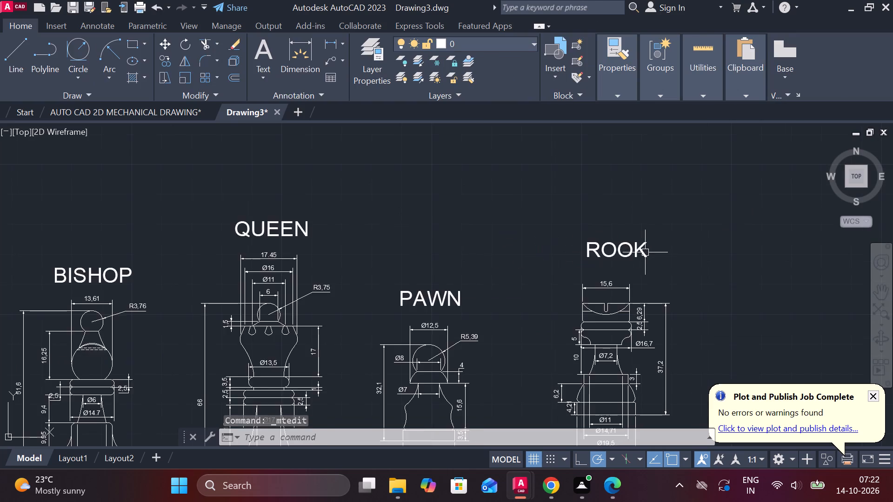
scroll(644, 252, down, 2)
middle_drag(618, 313, 627, 277)
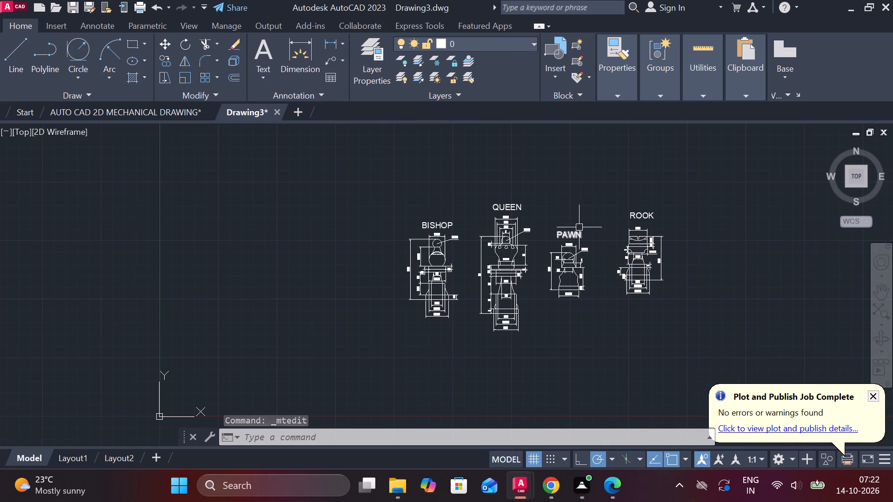
click(589, 200)
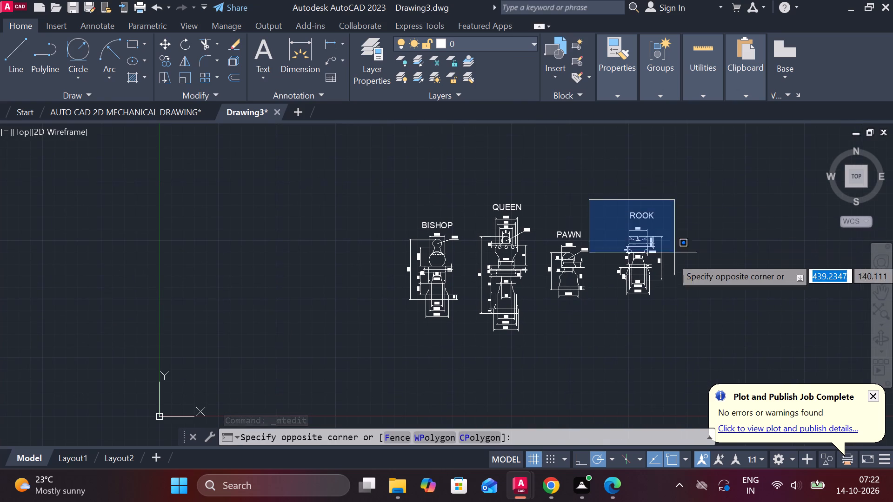
click(693, 314)
key(m)
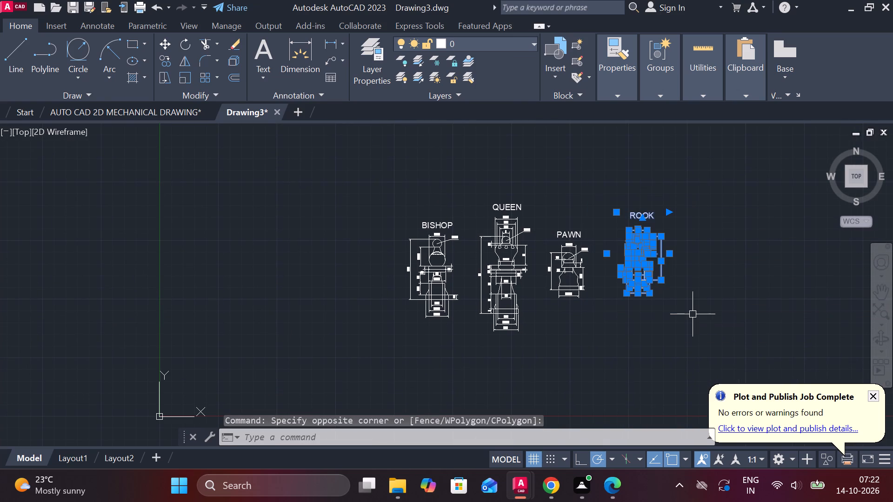
key(Return)
click(689, 297)
middle_drag(536, 410, 547, 403)
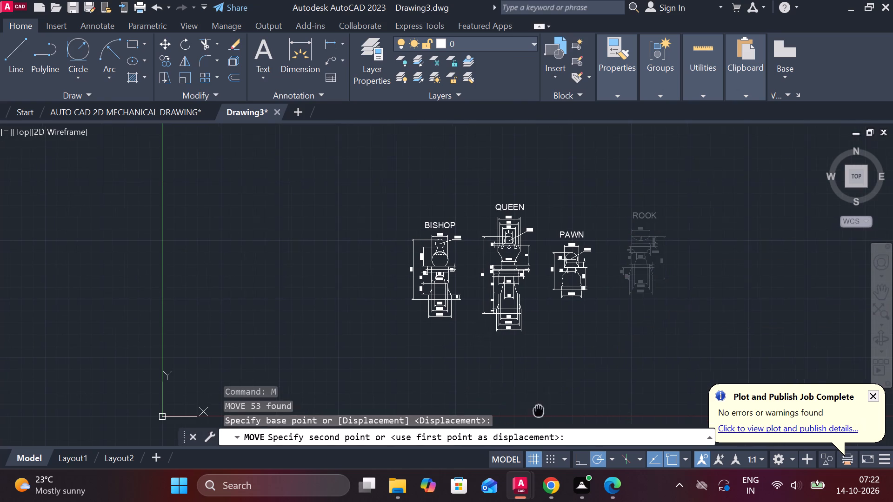
middle_drag(547, 403, 564, 384)
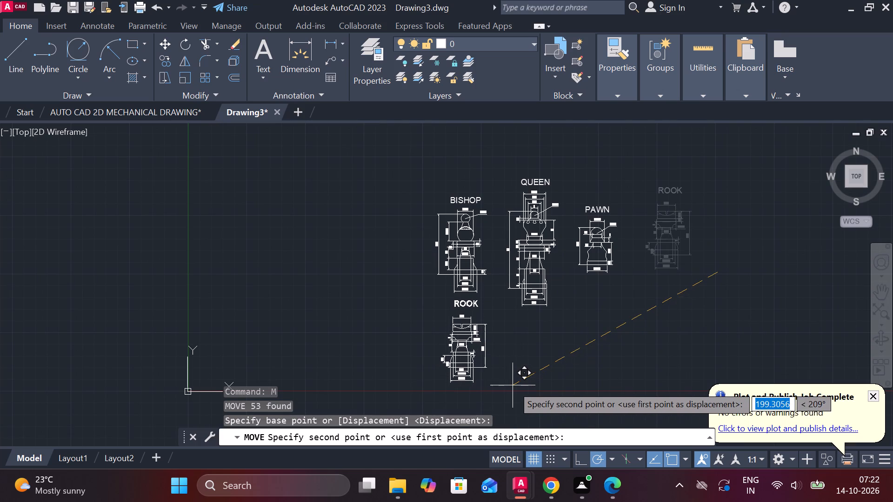
click(510, 396)
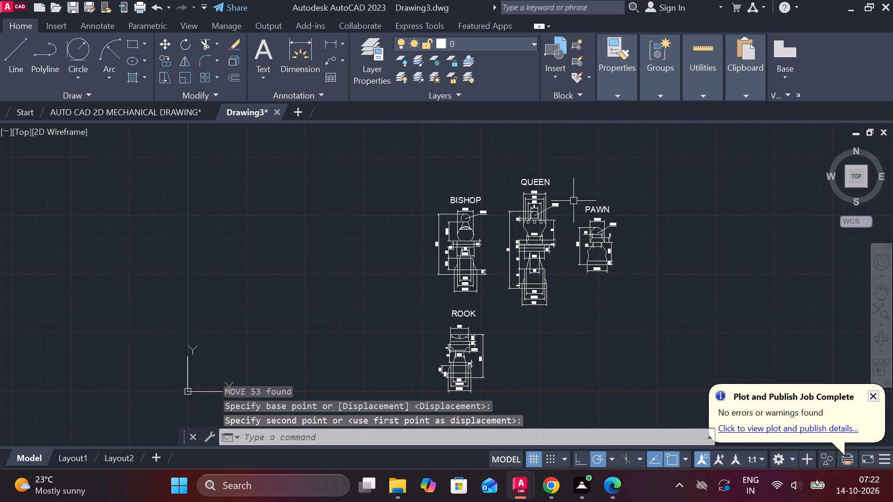
Move the whole pawn drawing with its dimensions and title below the queen, beside the rook.
drag(572, 201, 582, 208)
click(626, 302)
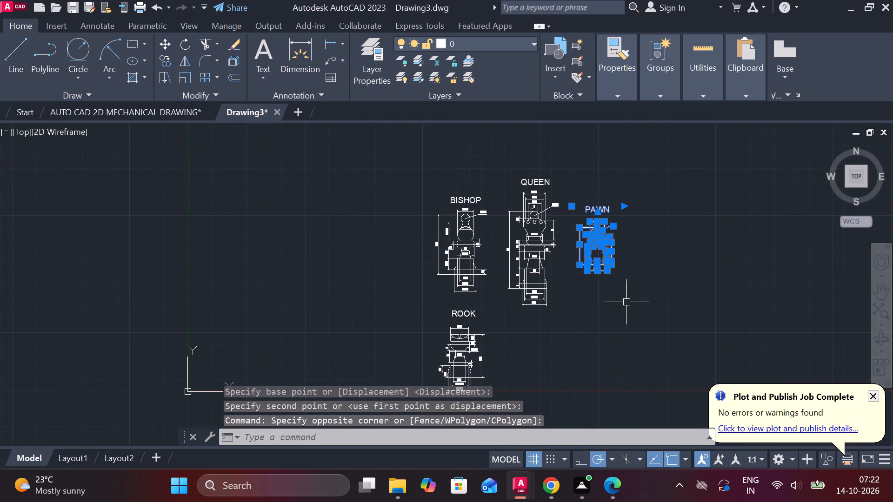
key(m)
click(658, 333)
click(651, 262)
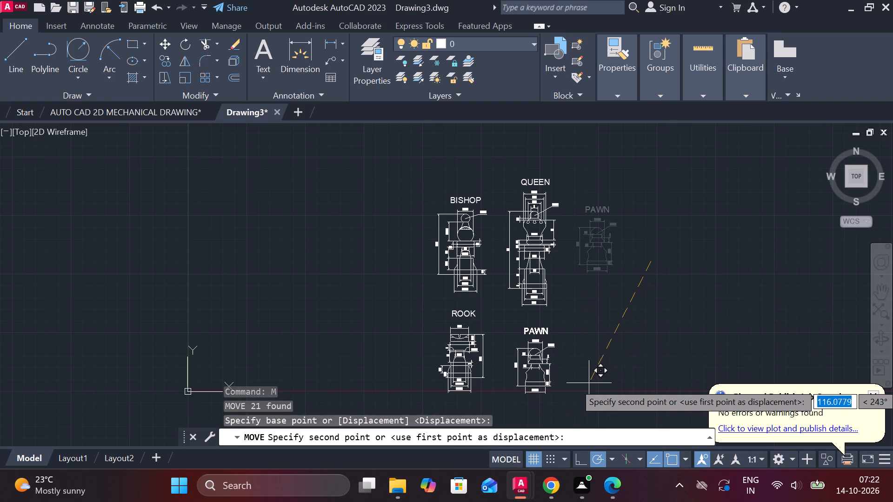
click(586, 374)
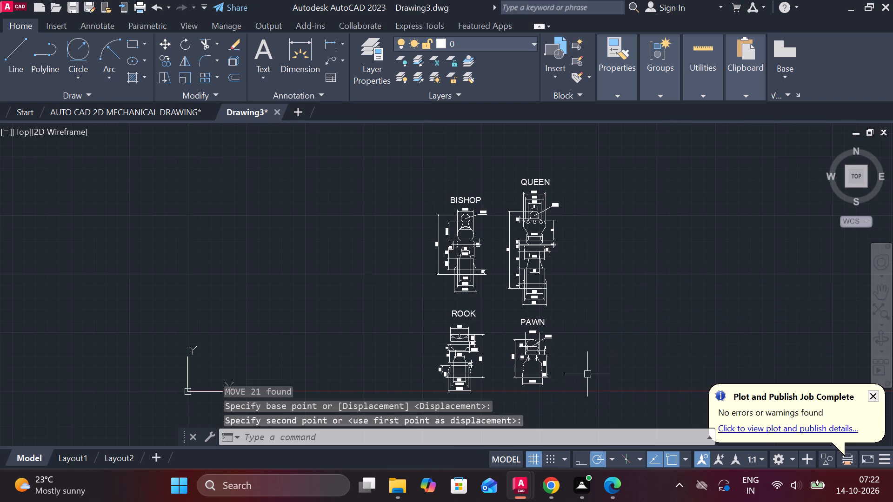
Draw a 297 by 210 landscape rectangle in the empty area beside the chess pieces as a sheet border.
scroll(571, 332, up, 1)
middle_drag(576, 332, 583, 312)
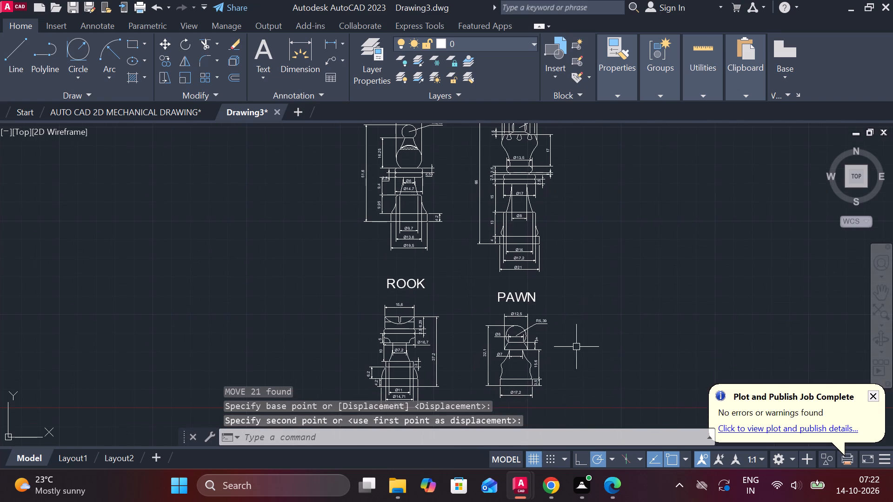
double_click(134, 44)
scroll(263, 200, down, 2)
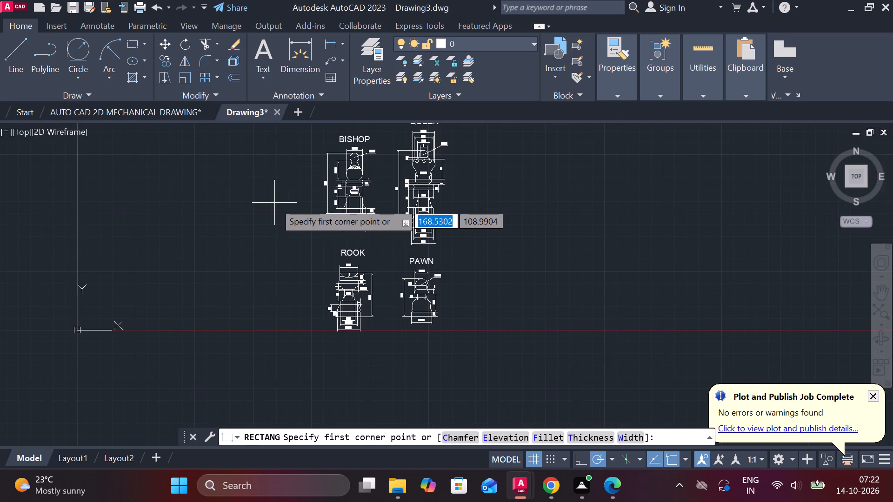
middle_drag(509, 208, 453, 247)
click(476, 169)
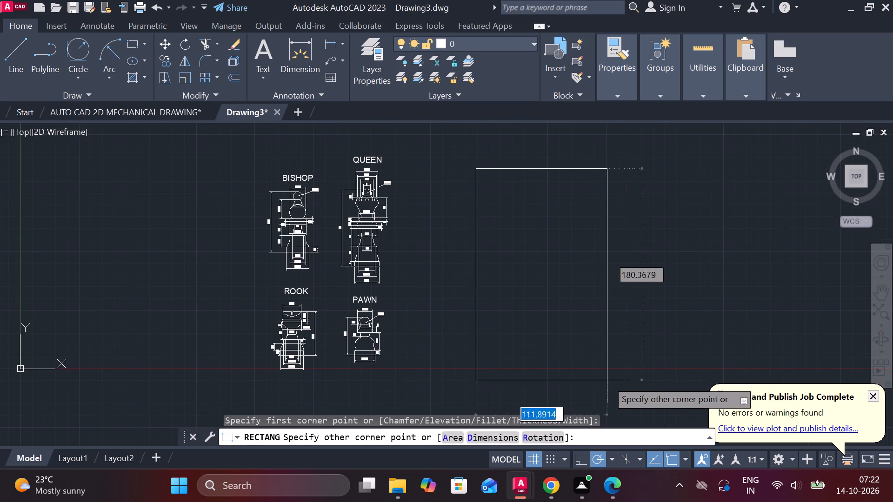
middle_drag(631, 373, 586, 340)
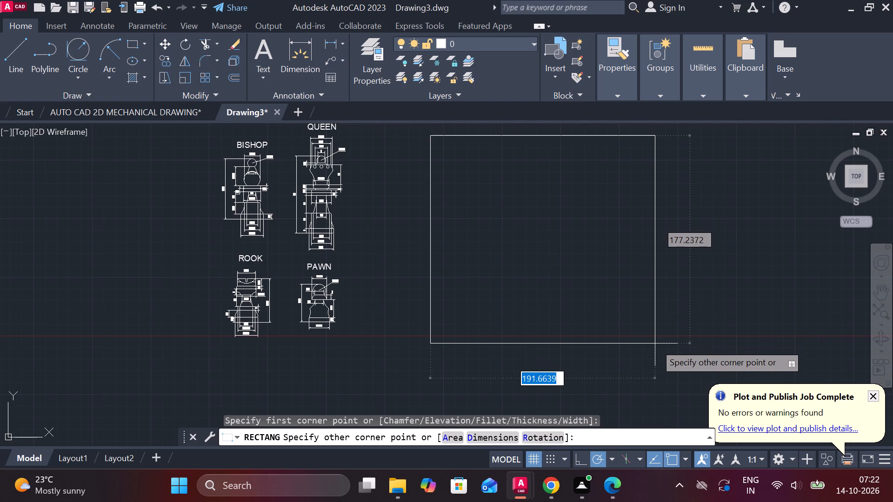
text(297)
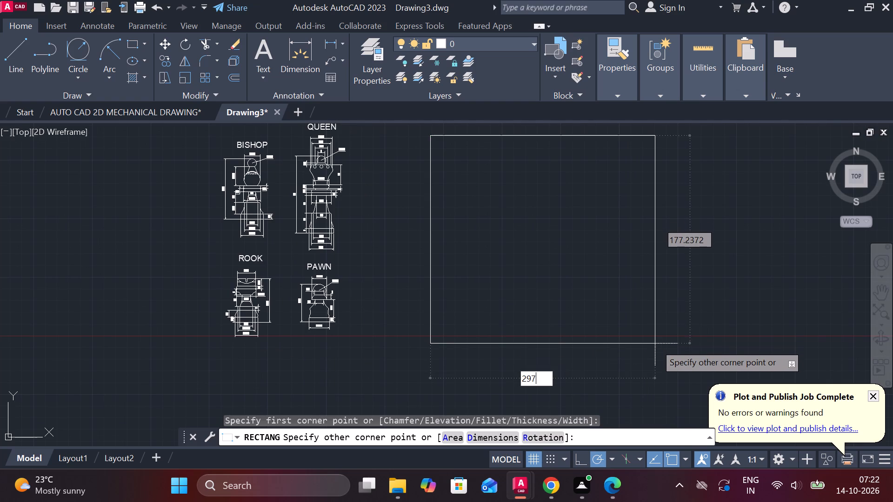
key(2)
key(BackSpace)
key(Tab)
text(210)
key(Return)
Move the 297 by 210 rectangle by its lower-right corner so it encloses all four chess piece drawings.
scroll(655, 343, down, 1)
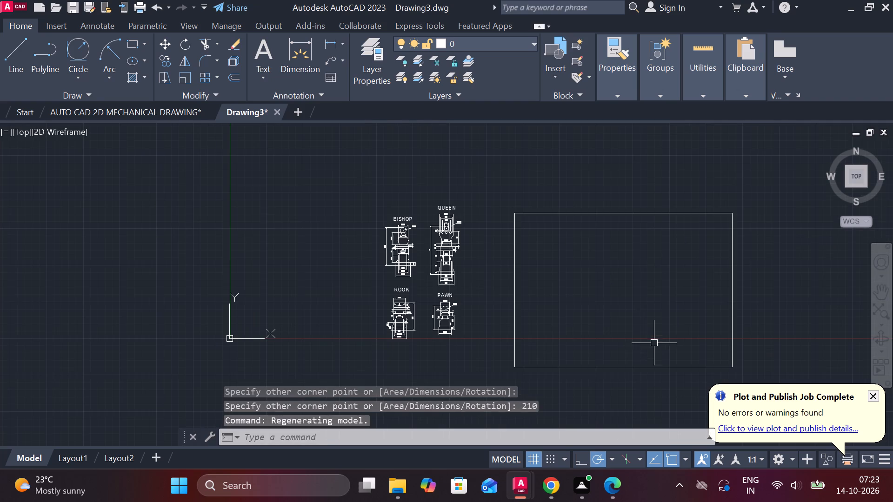
click(500, 192)
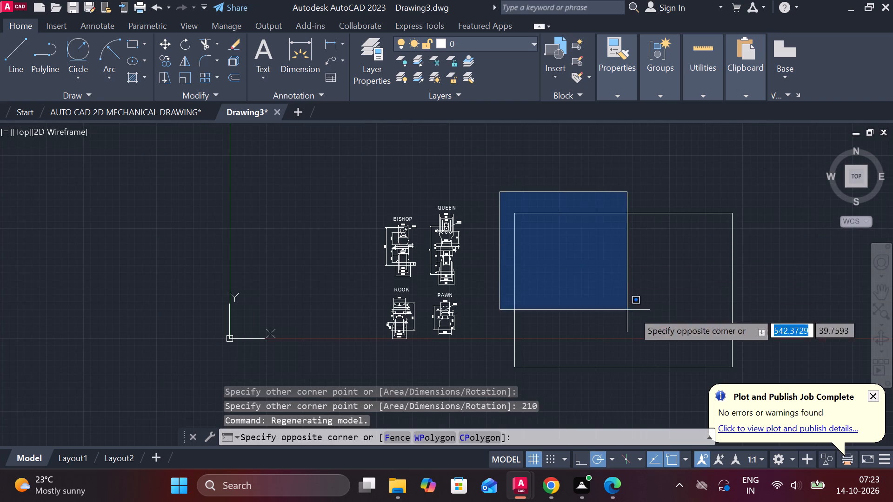
click(712, 320)
click(730, 322)
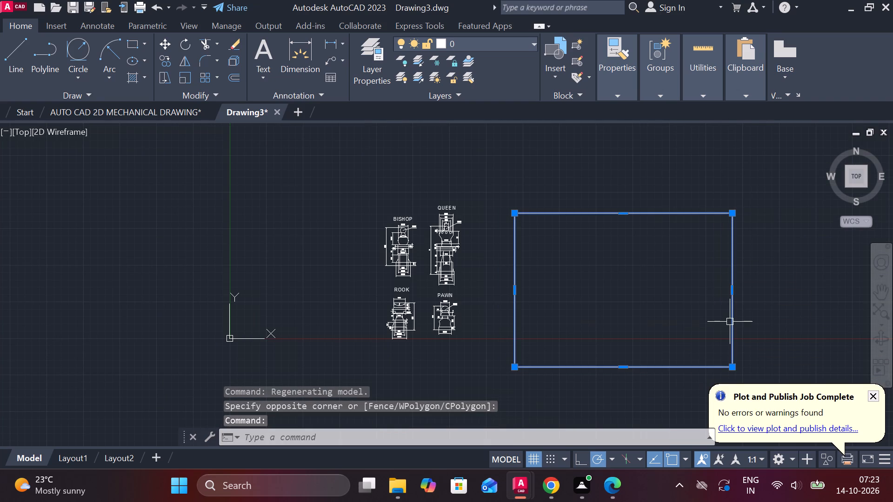
key(m)
key(Return)
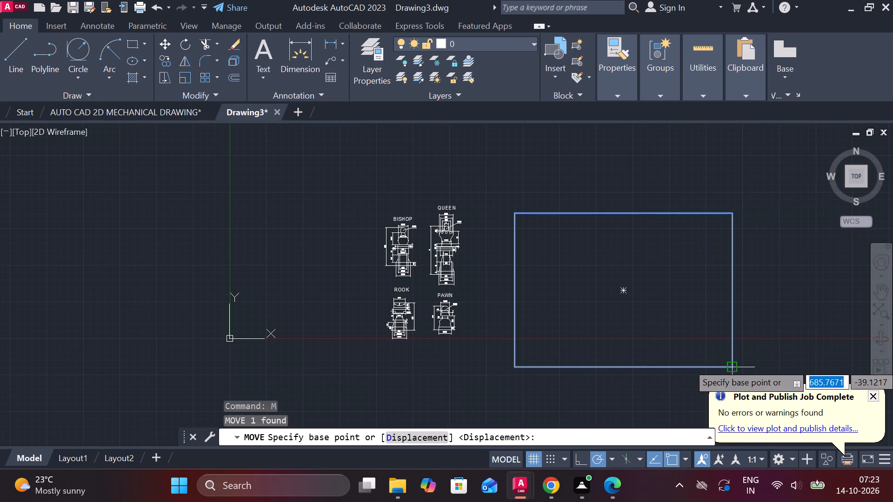
click(734, 363)
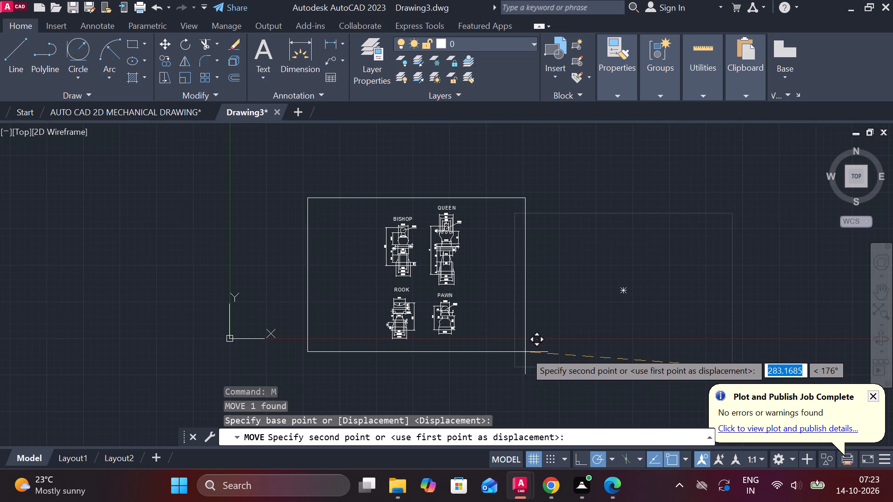
click(573, 349)
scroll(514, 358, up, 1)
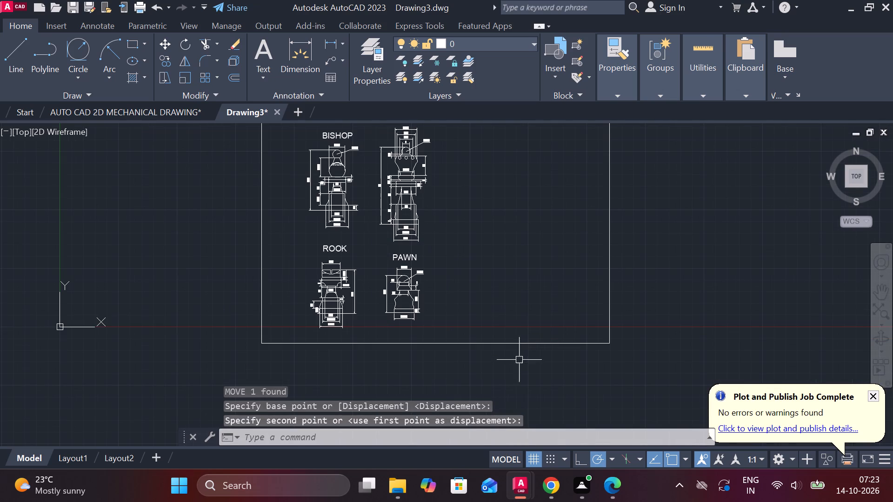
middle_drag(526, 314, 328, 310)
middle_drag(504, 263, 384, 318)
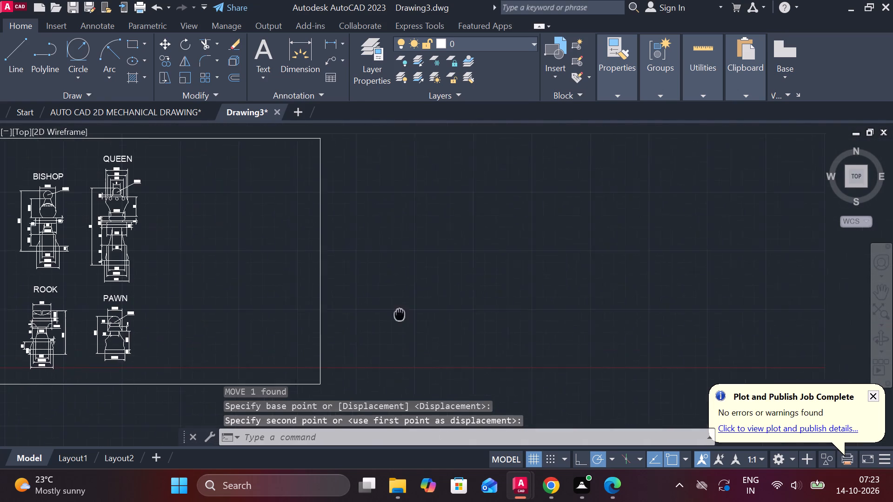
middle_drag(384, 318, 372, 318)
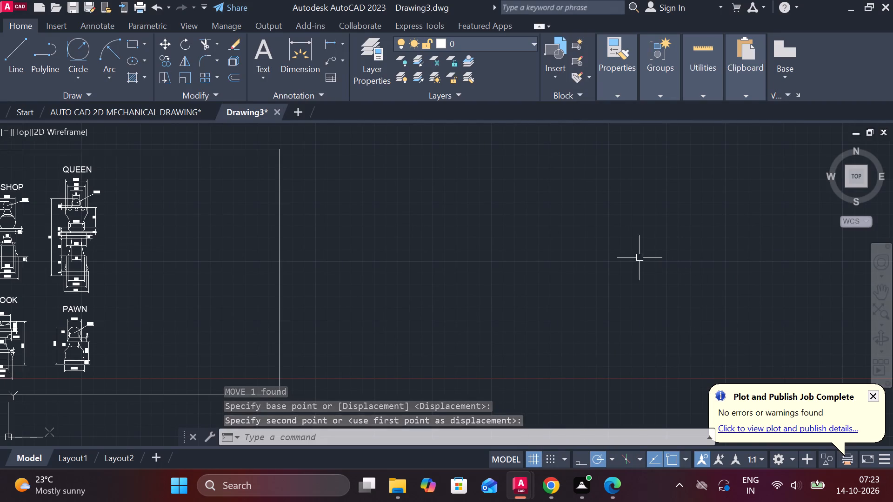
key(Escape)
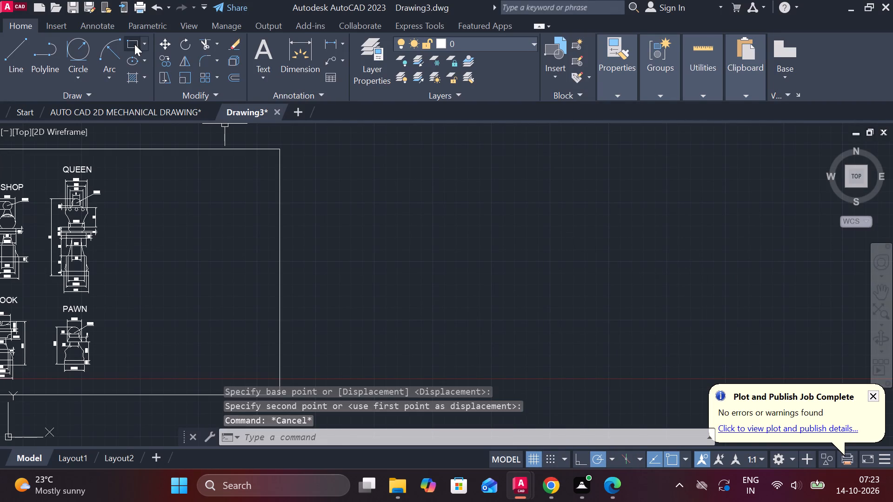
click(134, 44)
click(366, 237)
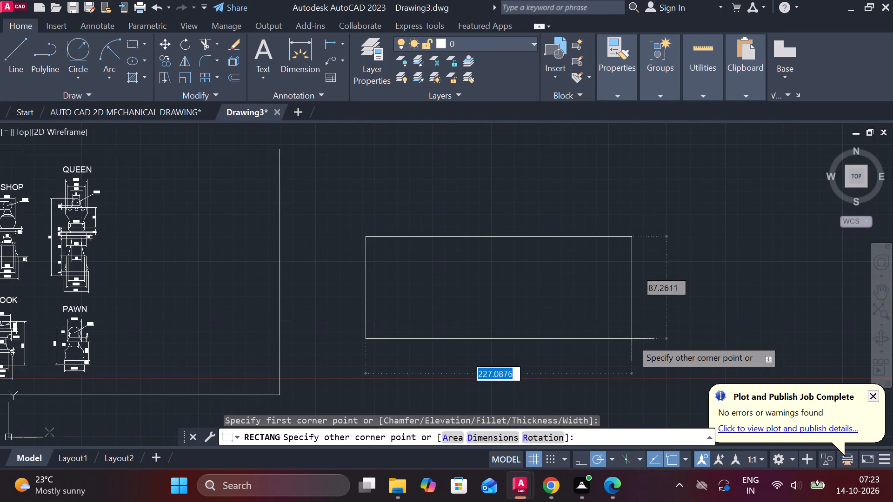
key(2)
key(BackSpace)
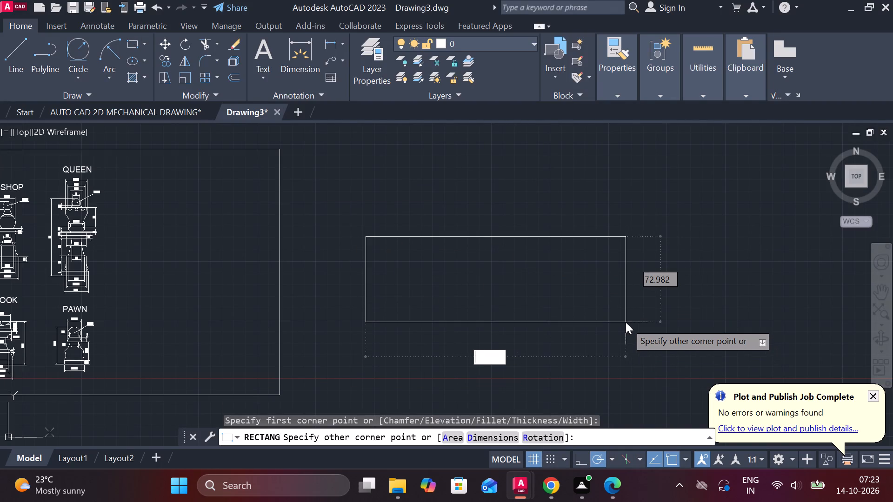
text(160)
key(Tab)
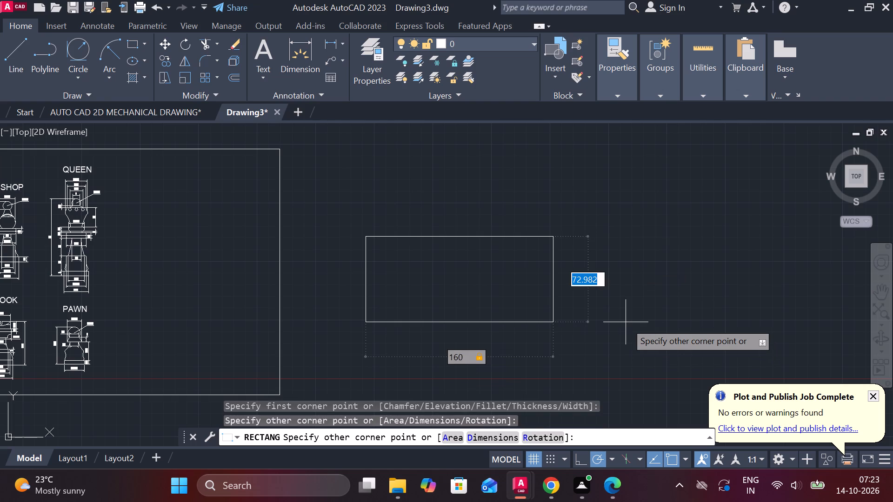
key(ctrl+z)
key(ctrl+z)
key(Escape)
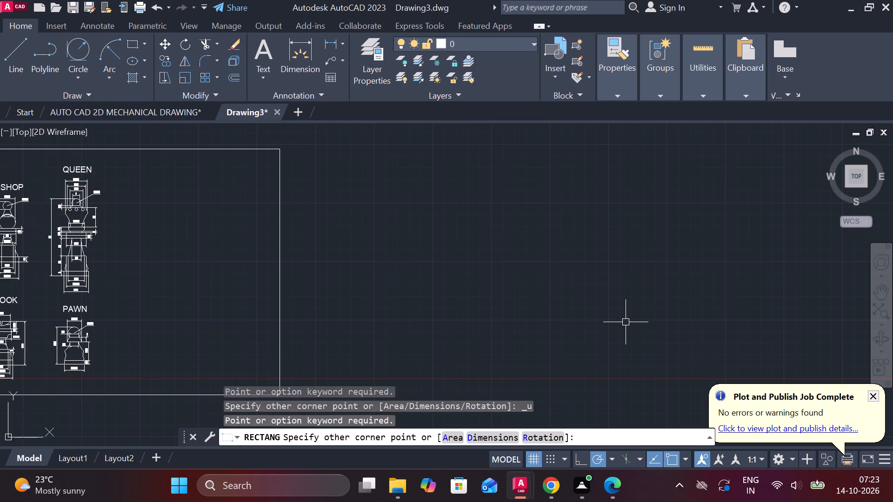
Draw a 190 by 65 rectangle in the empty area beside the sheet border.
click(126, 46)
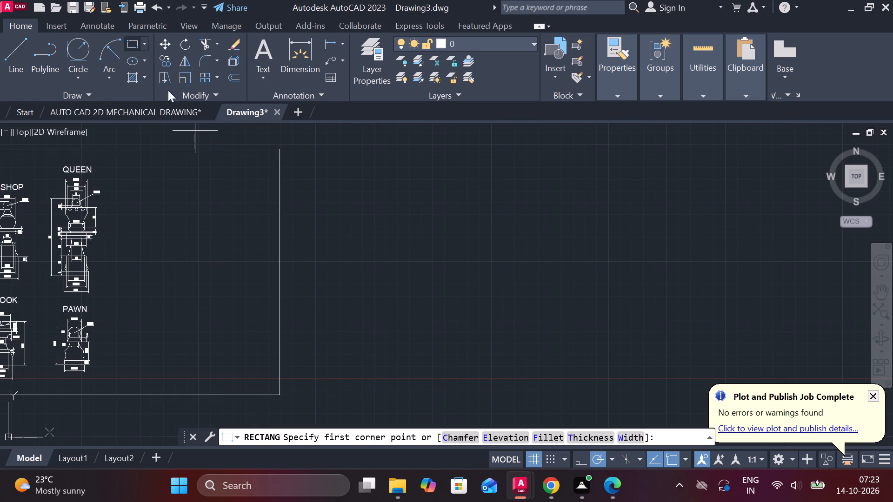
click(363, 188)
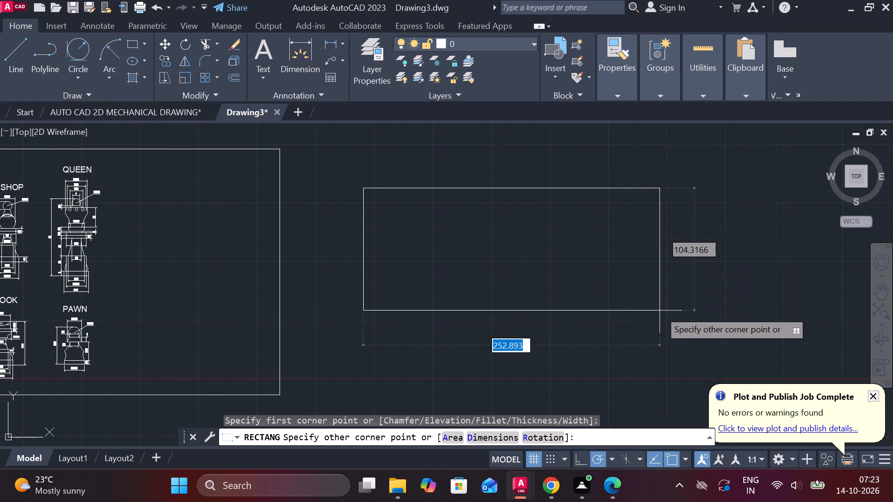
key(1)
text(90)
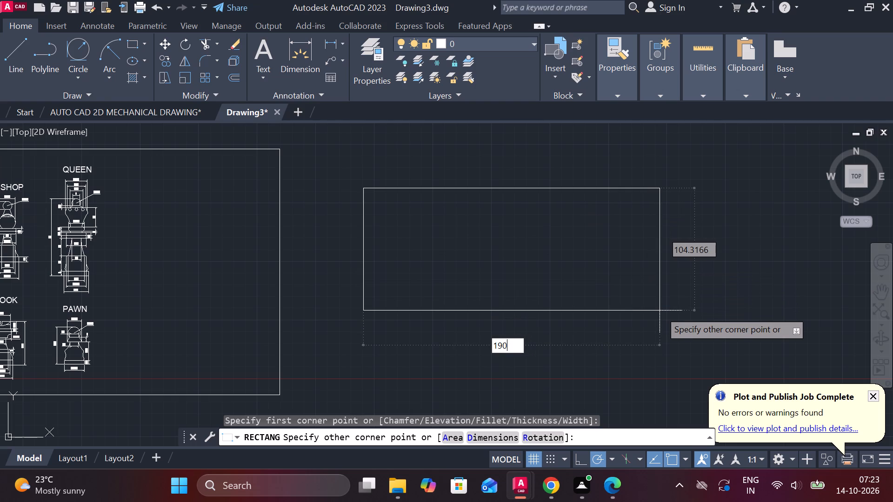
key(Tab)
text(65)
key(Return)
Explode the 190 by 65 rectangle into separate lines.
scroll(541, 236, up, 1)
scroll(541, 236, down, 1)
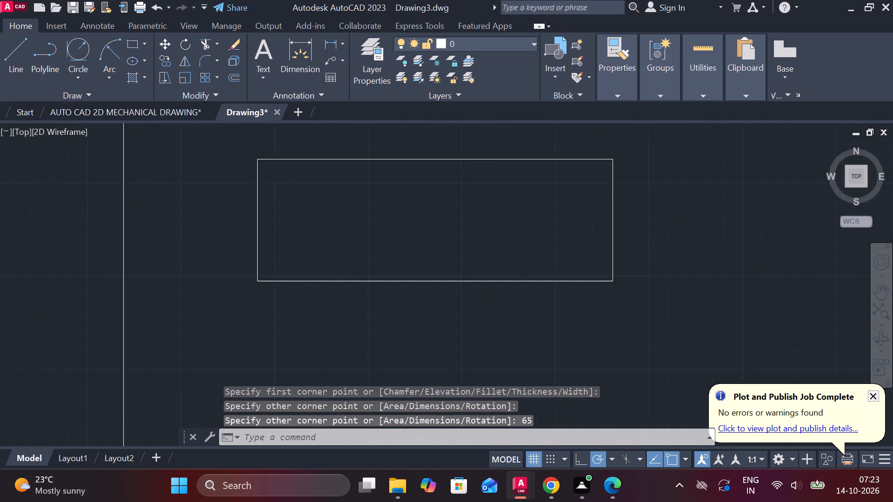
click(347, 168)
click(655, 289)
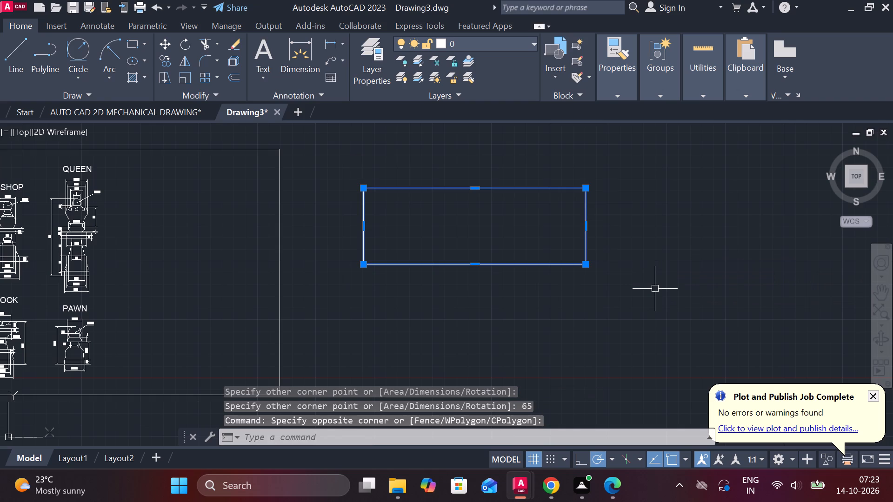
text(ex)
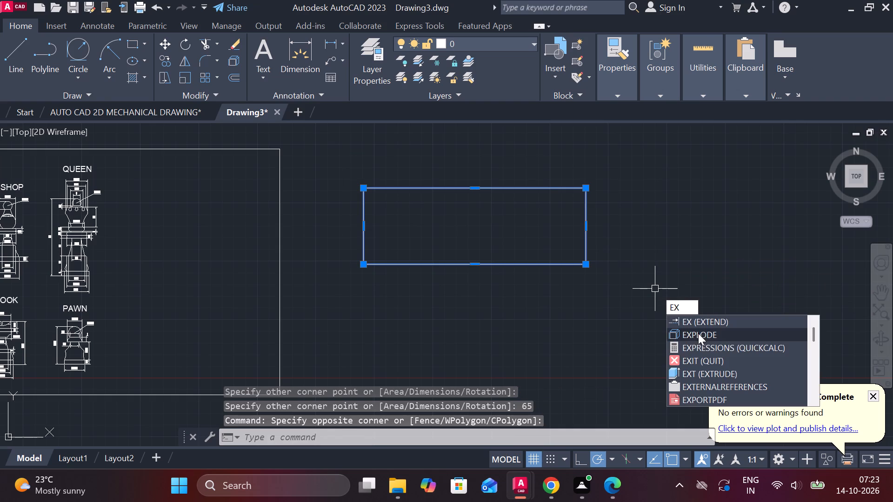
click(698, 333)
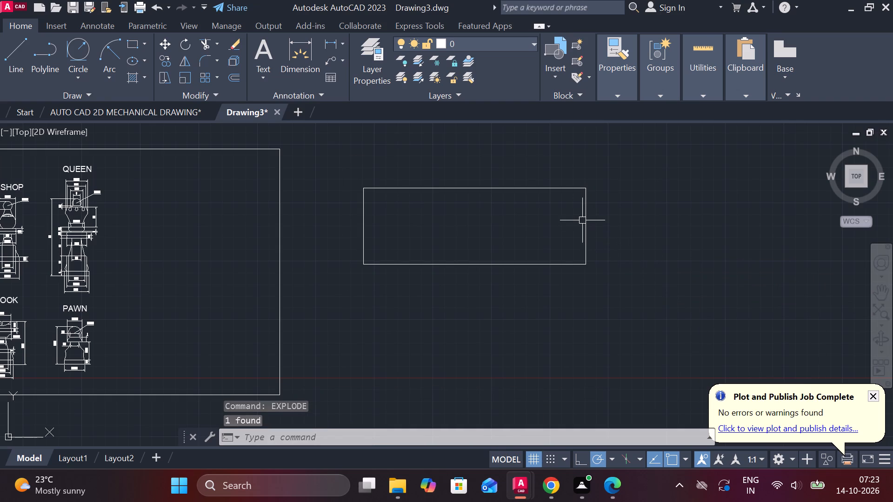
Offset the rectangle's right edge inward three times at 25 spacing to form three columns.
click(585, 218)
key(o)
key(Return)
key(Return)
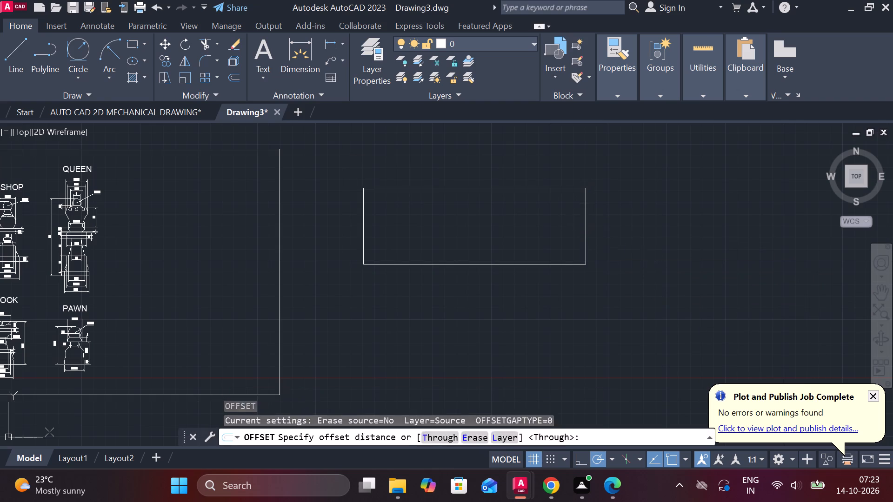
text(25)
key(space)
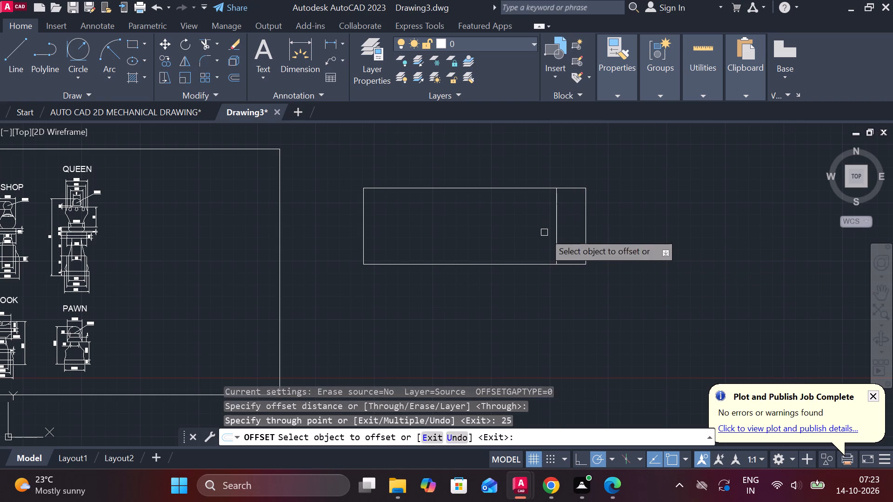
click(553, 233)
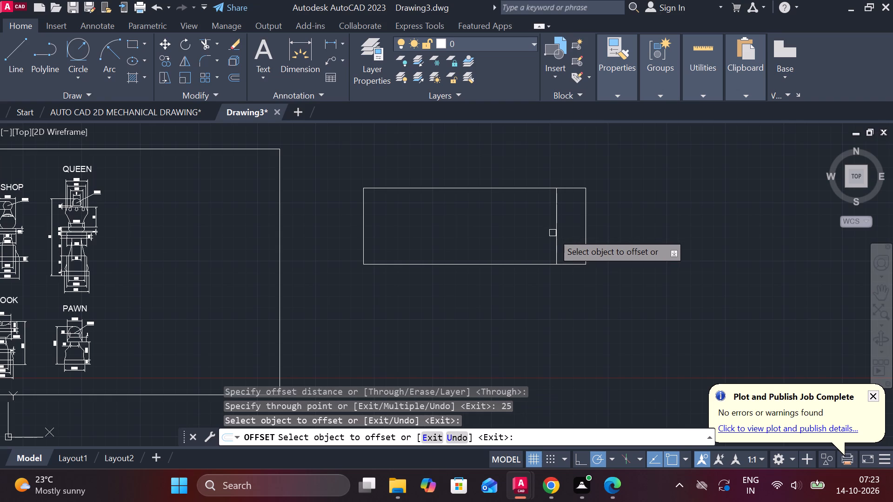
click(557, 238)
text(25)
key(space)
click(525, 238)
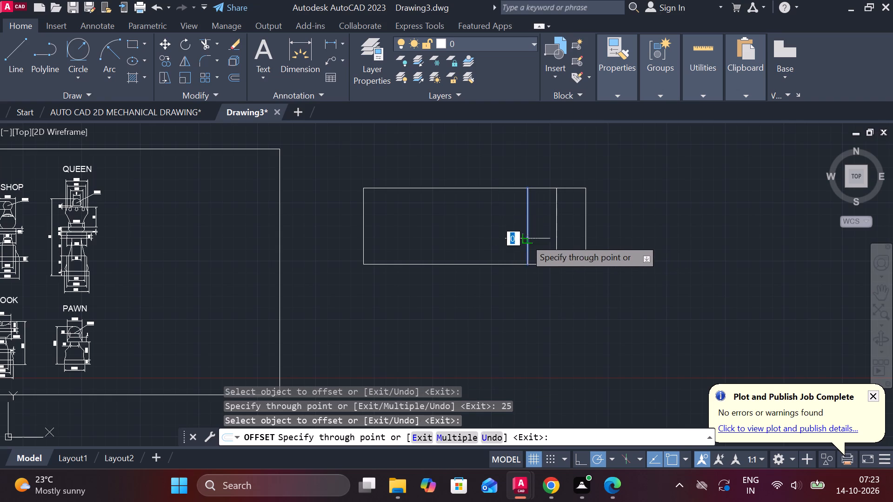
key(2)
text(5)
key(space)
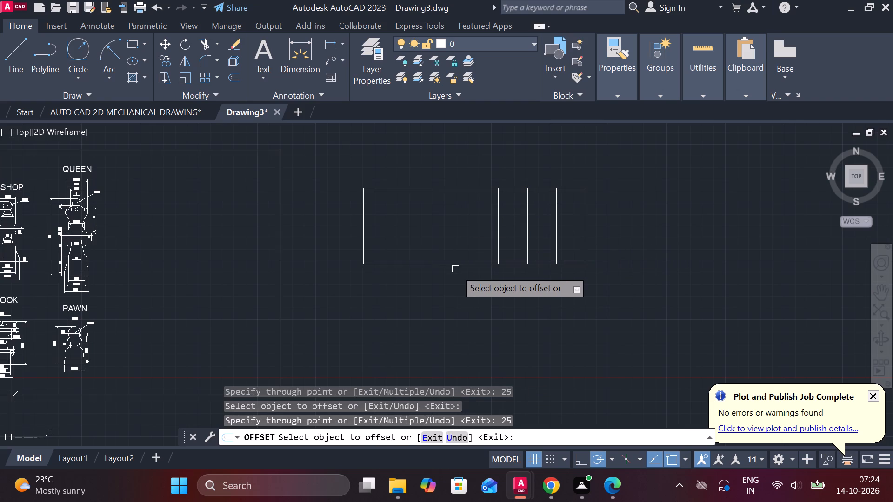
Offset the rectangle's bottom edge 20 upward and its left edge 25 inward.
click(451, 267)
text(20)
key(Return)
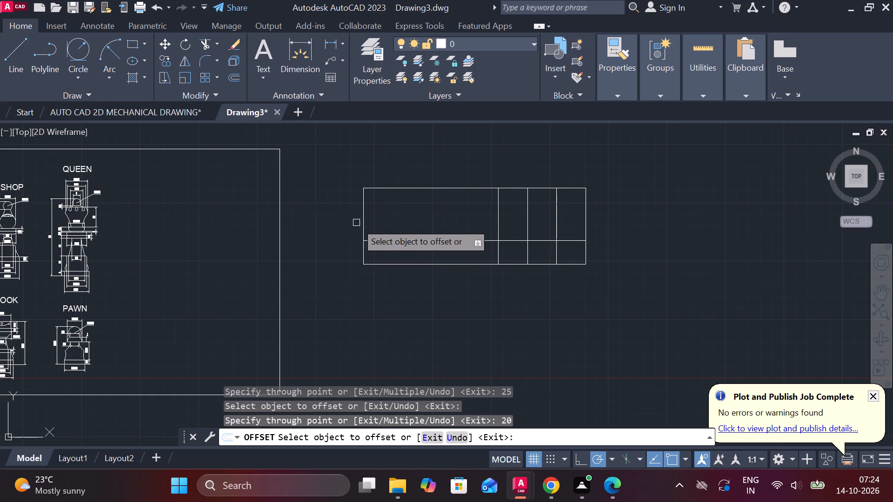
click(362, 217)
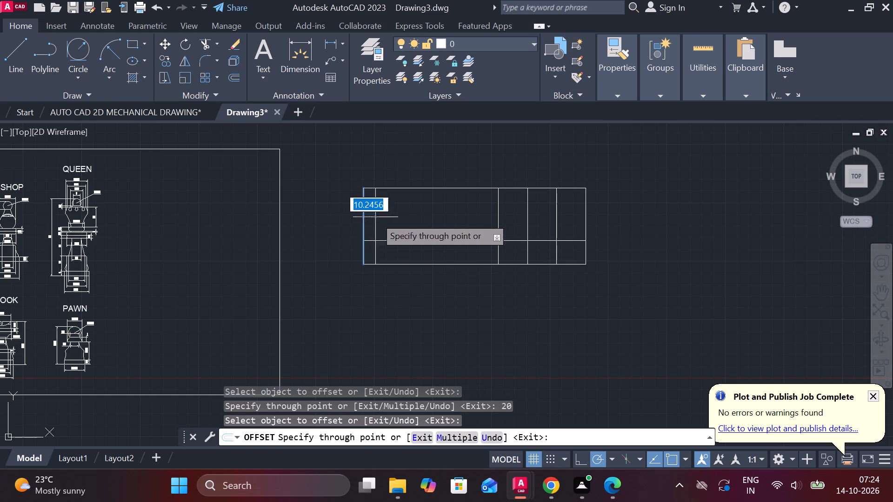
text(25)
key(space)
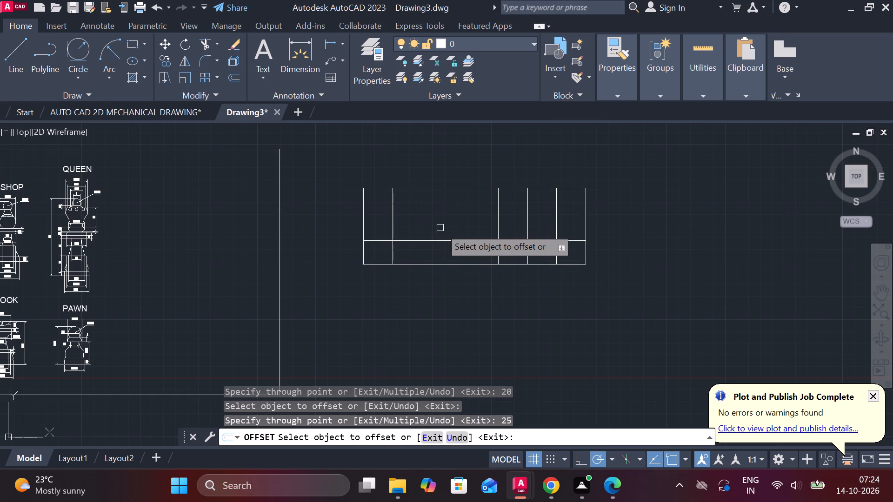
Trim the horizontal divider between the left cell and the right-hand columns, and the left vertical divider above that horizontal line.
key(Escape)
text(tr)
key(space)
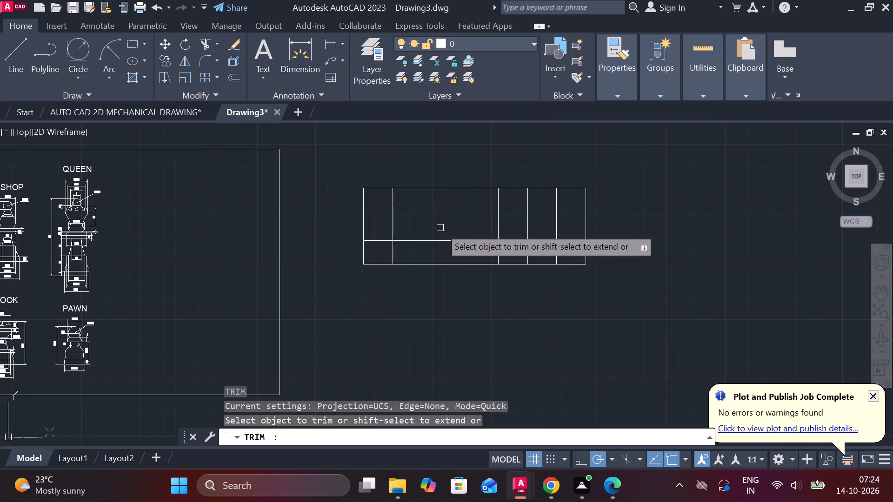
drag(440, 227, 439, 245)
click(393, 213)
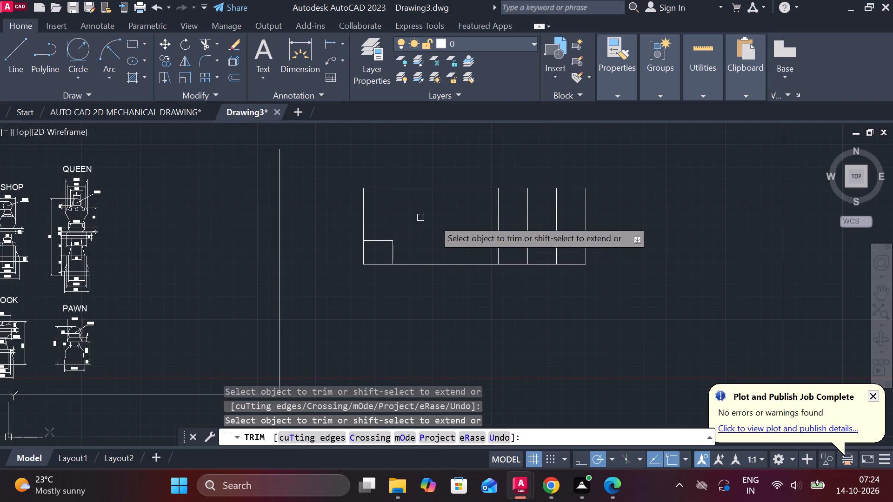
scroll(600, 245, up, 1)
key(Escape)
Copy the horizontal divider in the right-hand columns upward at distances of 7, 14, 21, 28 and 35.
click(574, 240)
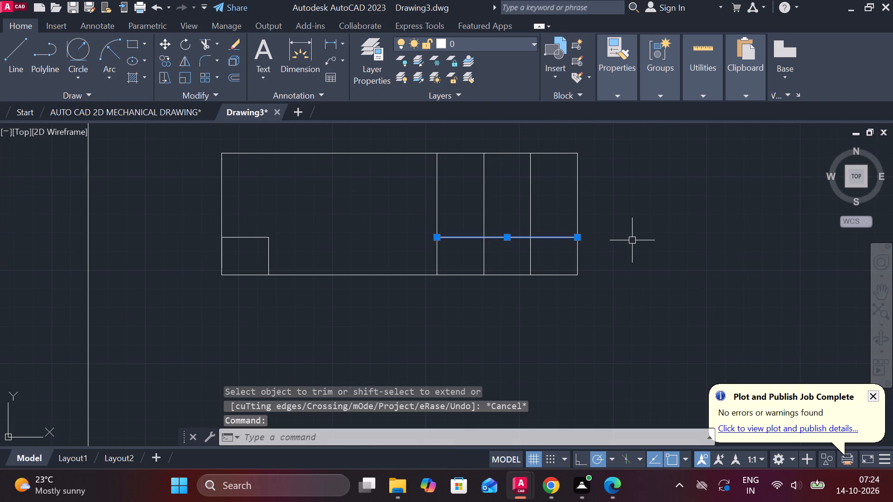
text(co)
key(Return)
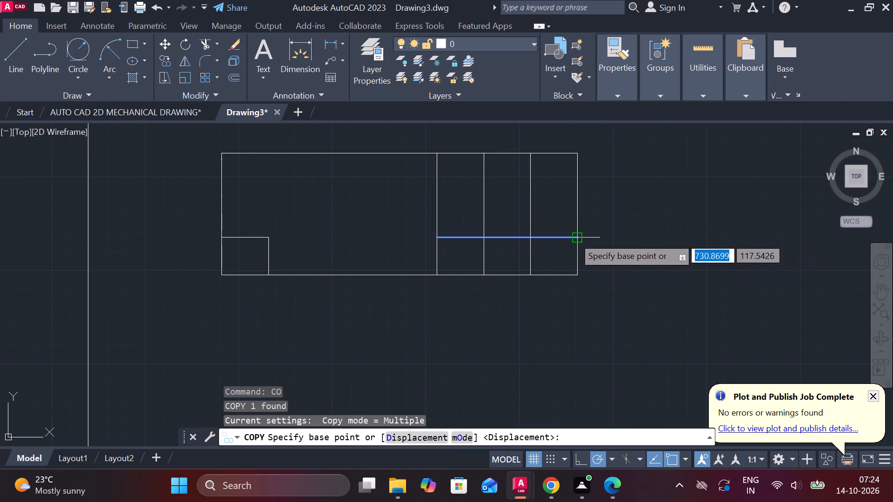
click(573, 237)
middle_drag(585, 251, 572, 318)
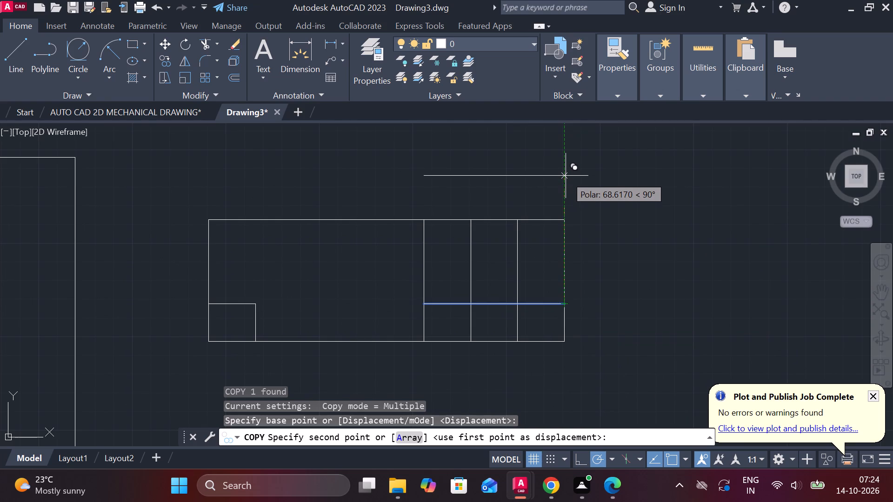
key(7)
key(Return)
text(14)
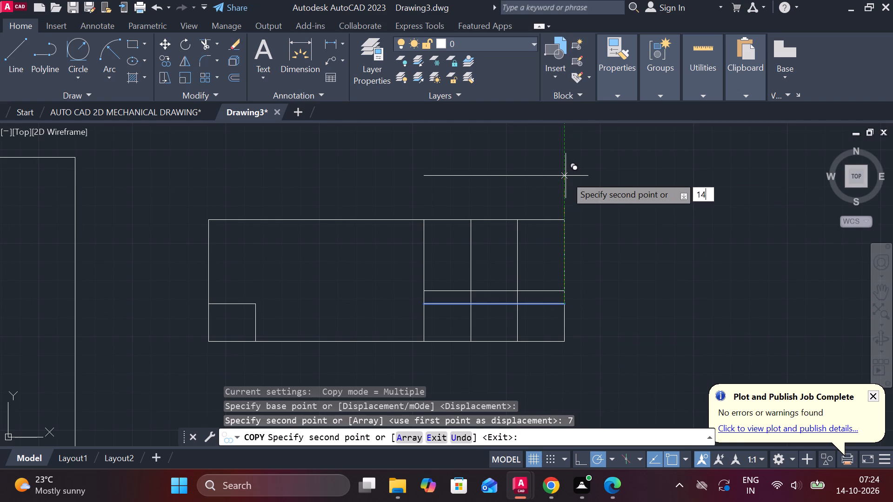
key(Return)
text(21)
key(Return)
text(28)
key(Return)
text(37)
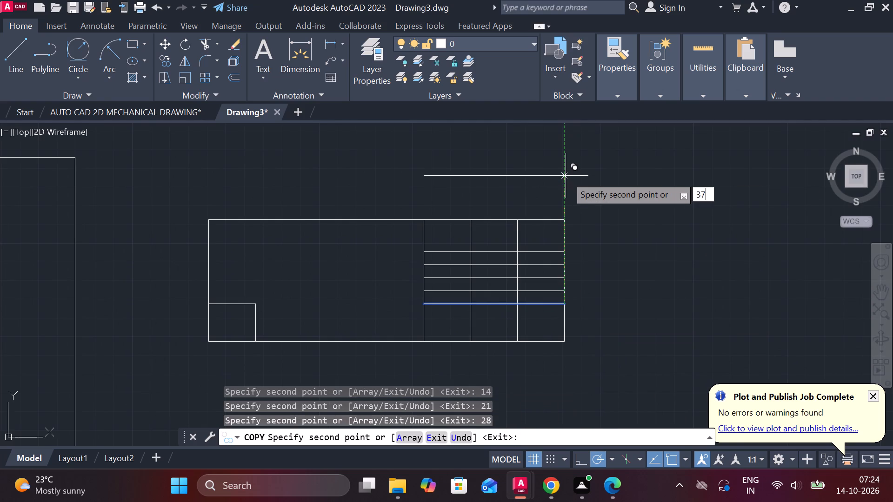
key(BackSpace)
key(5)
key(Return)
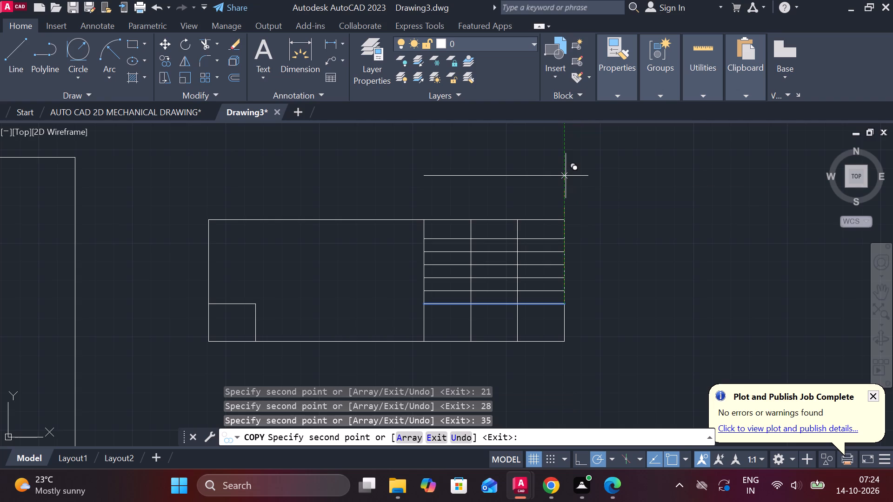
key(Escape)
Extend the lowest horizontal divider of the right-hand columns leftward to meet the small lower-left cell.
text(ex)
key(space)
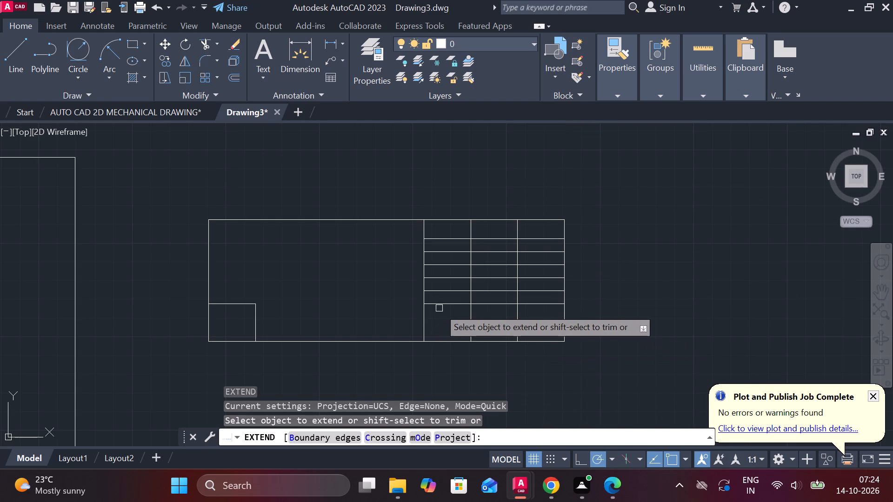
click(443, 304)
key(Escape)
Trim the two inner column dividers below the lowest horizontal divider to leave one open lower-right cell.
text(tr)
key(space)
drag(537, 320, 478, 324)
click(461, 322)
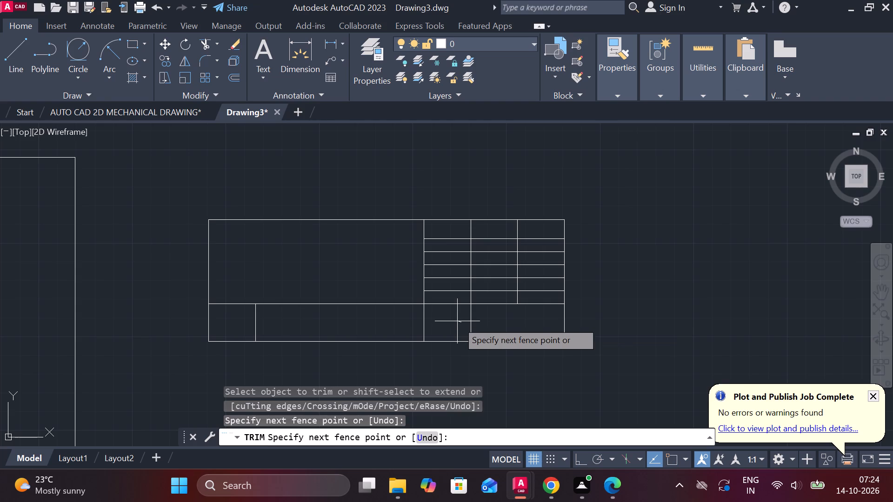
click(473, 322)
scroll(491, 320, up, 1)
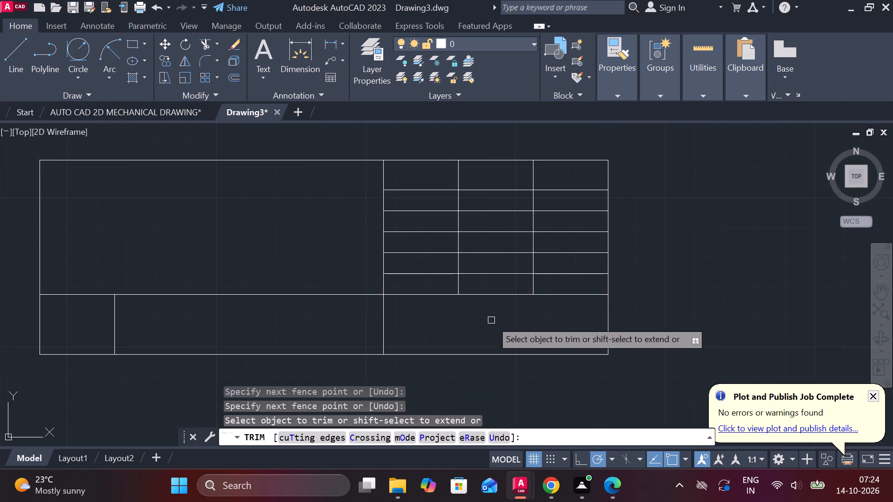
Add centred multiline text NAME at height 2.5 in the top cell of the middle right-hand column of the title block.
middle_drag(547, 334, 560, 337)
key(Escape)
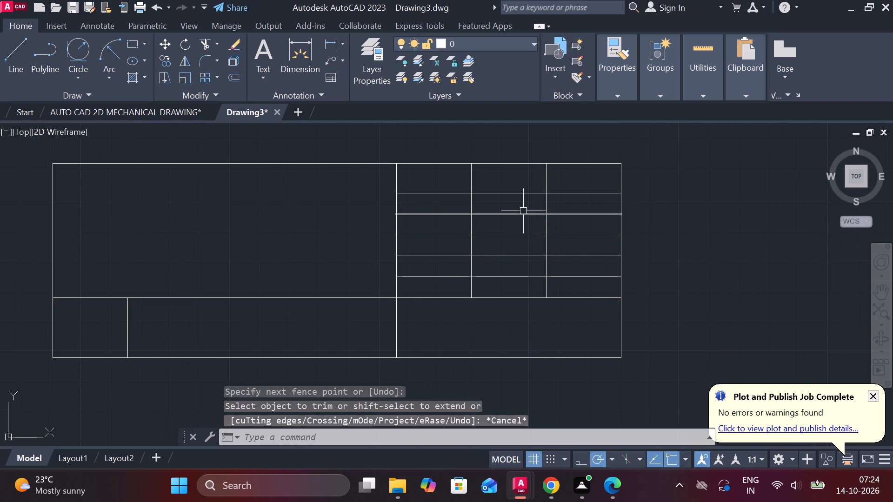
scroll(520, 208, up, 1)
middle_drag(524, 208, 522, 280)
text(mt)
key(space)
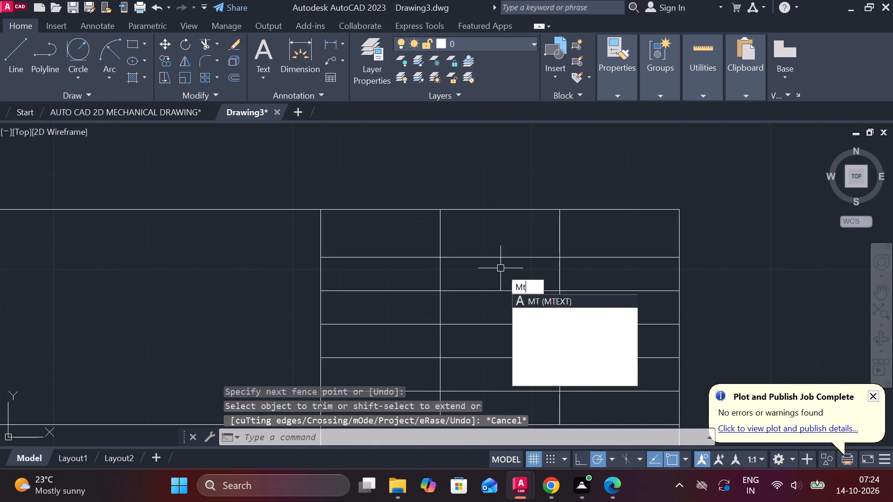
scroll(478, 247, up, 2)
click(433, 184)
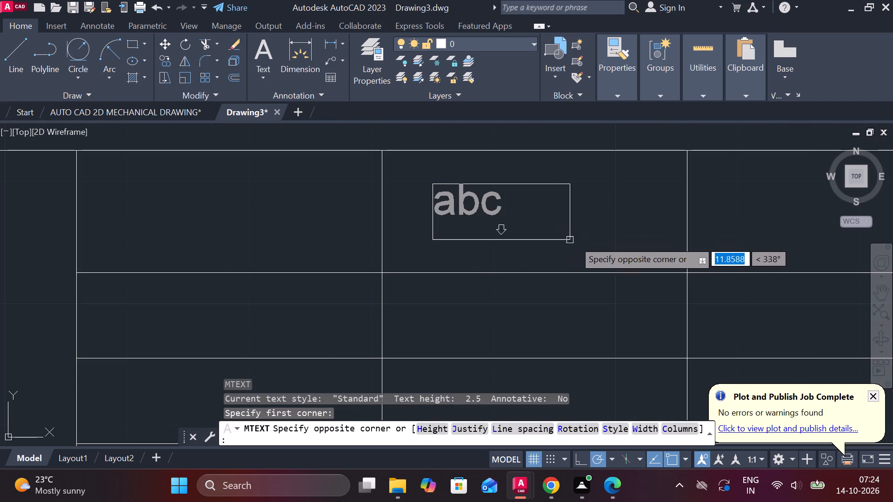
click(629, 244)
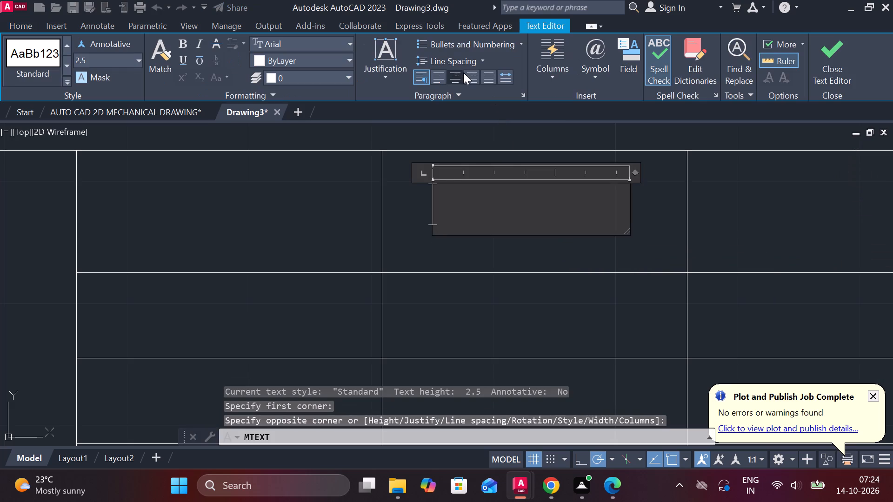
click(457, 77)
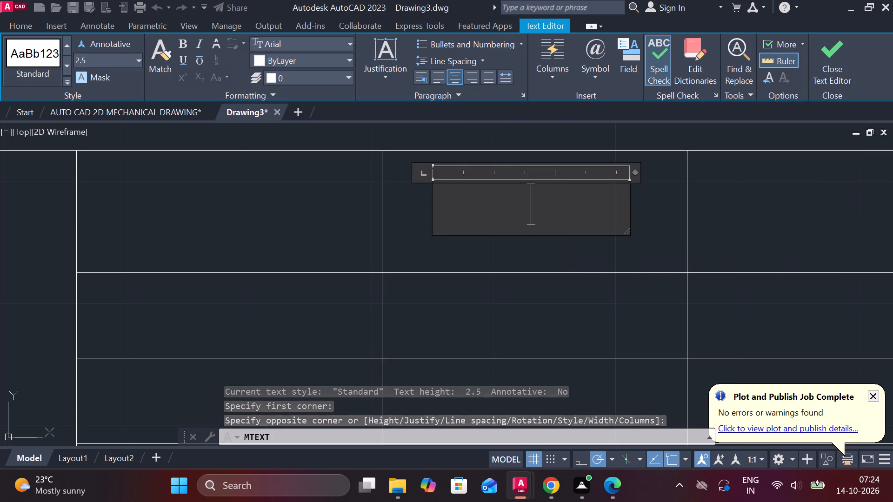
key(n)
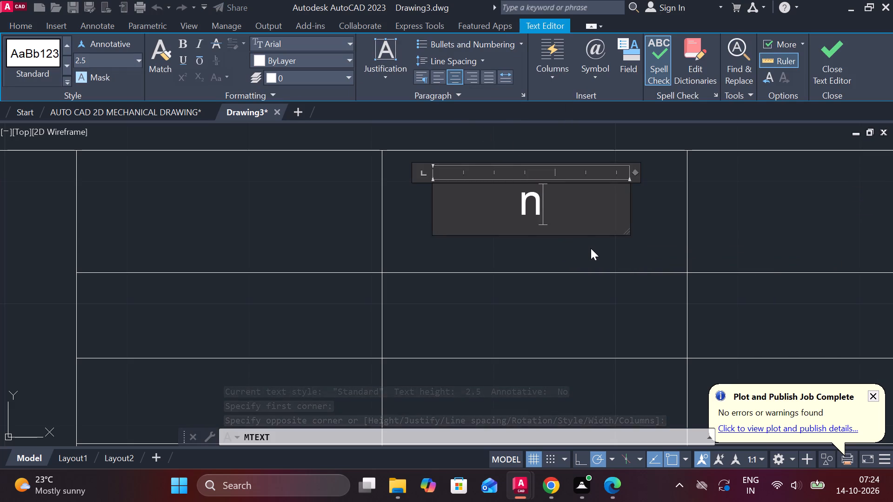
text(NAME)
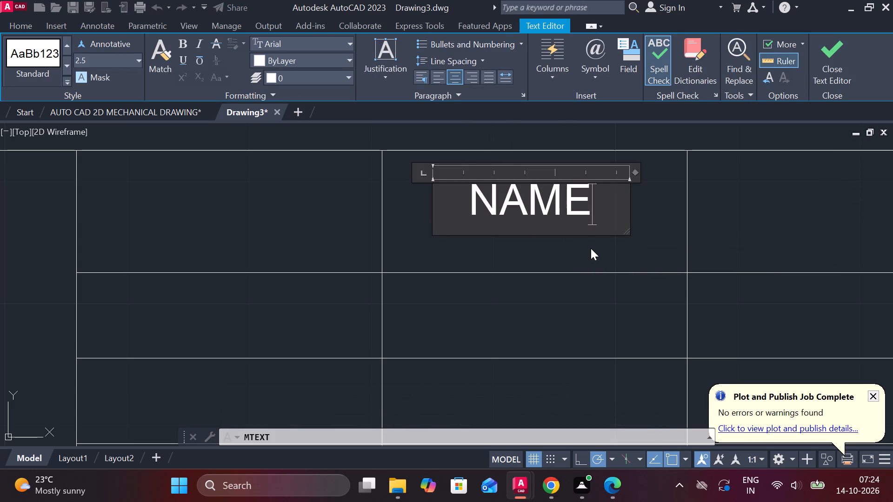
click(848, 58)
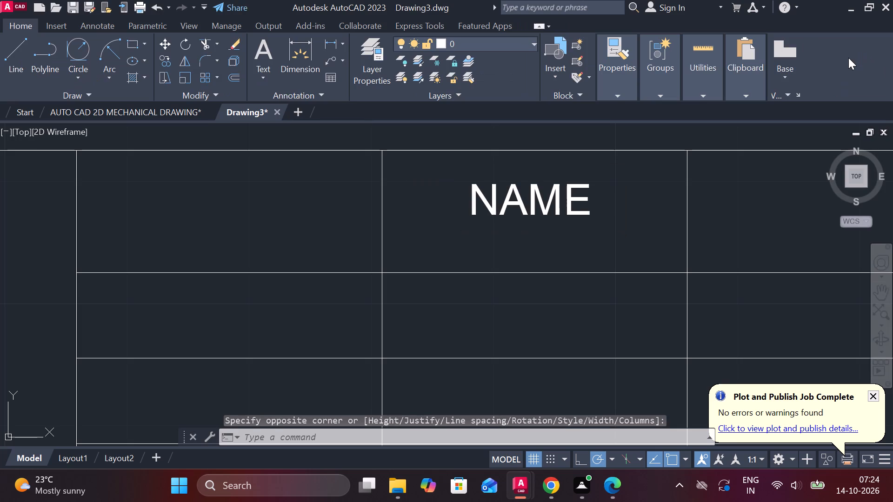
Add centred multiline text DATE in the top cell of the last column, beside NAME.
scroll(703, 204, down, 1)
middle_drag(714, 206, 632, 204)
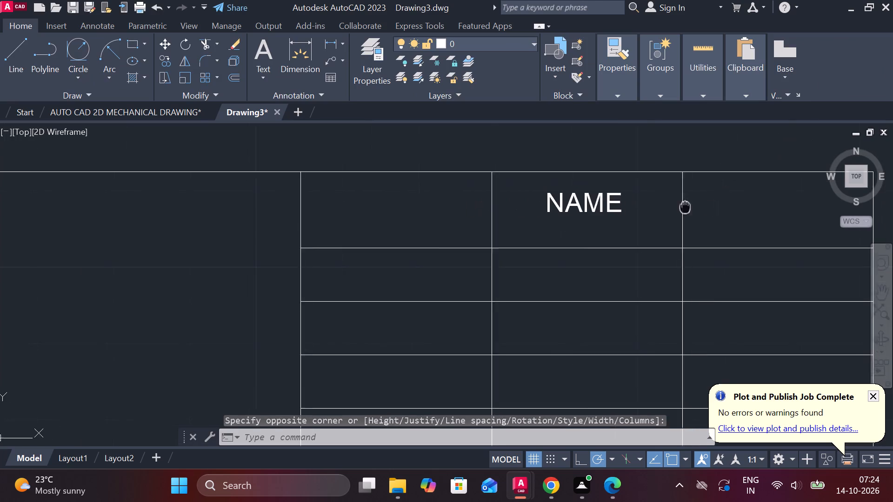
middle_drag(632, 204, 559, 199)
key(space)
click(589, 183)
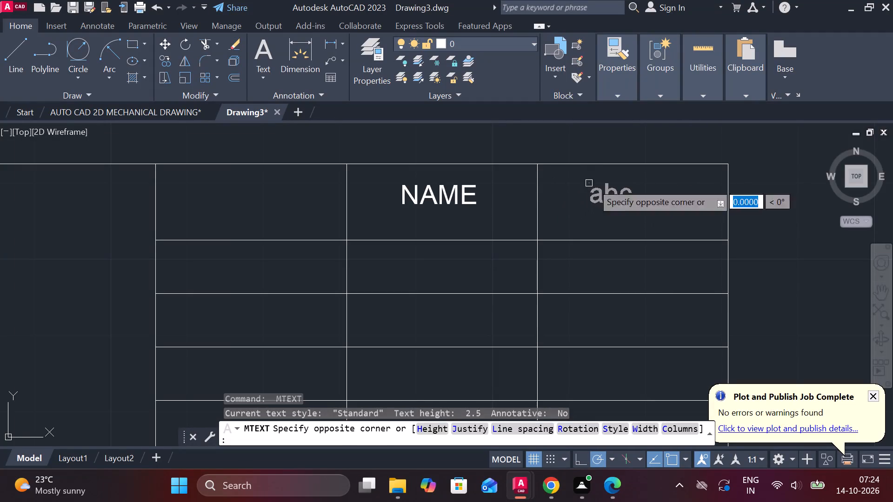
click(684, 213)
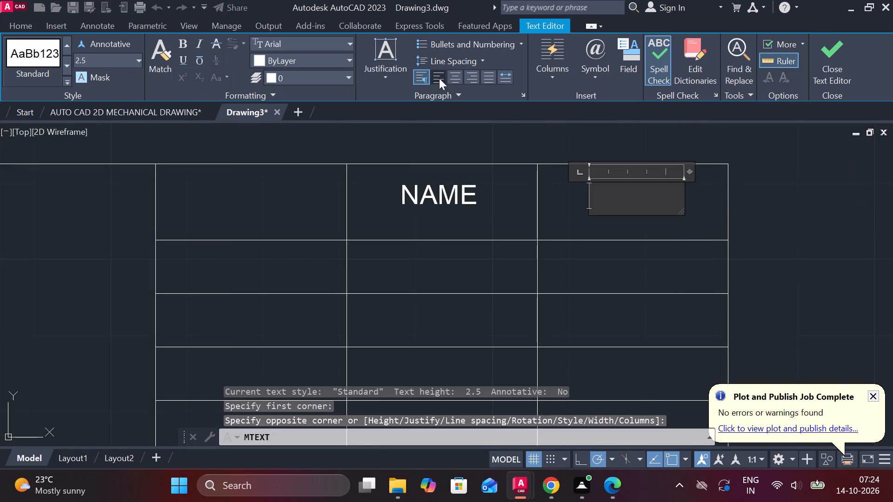
click(460, 74)
text(DA)
text(DAR)
key(BackSpace)
text(TE)
click(825, 75)
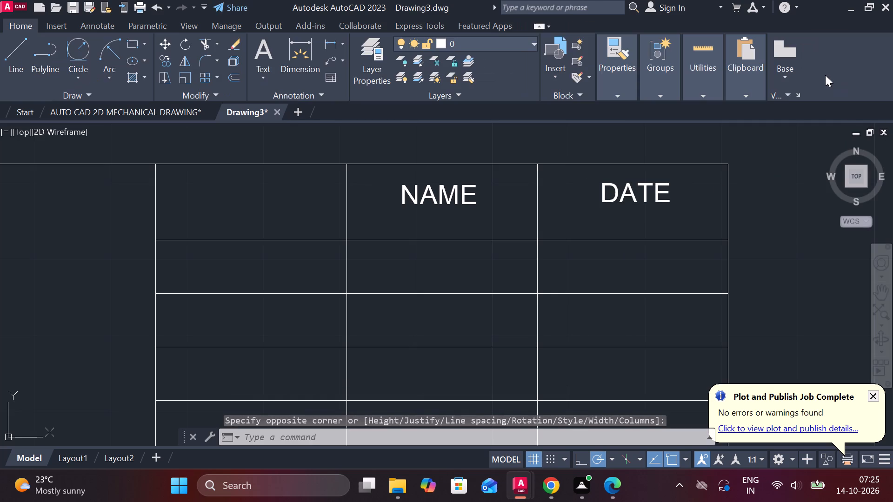
Add centred multiline text DESIGNED in the first of the three columns, in the row directly below the header row.
scroll(744, 193, down, 1)
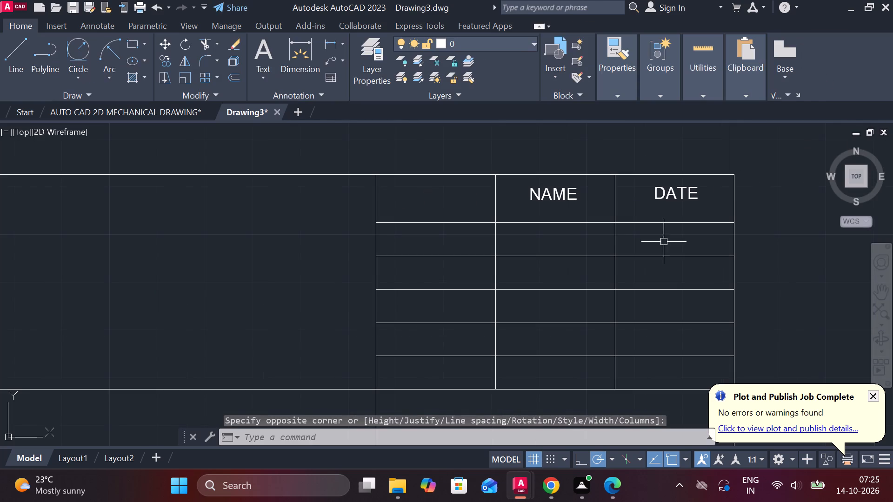
key(space)
scroll(455, 246, up, 1)
middle_drag(465, 243, 476, 244)
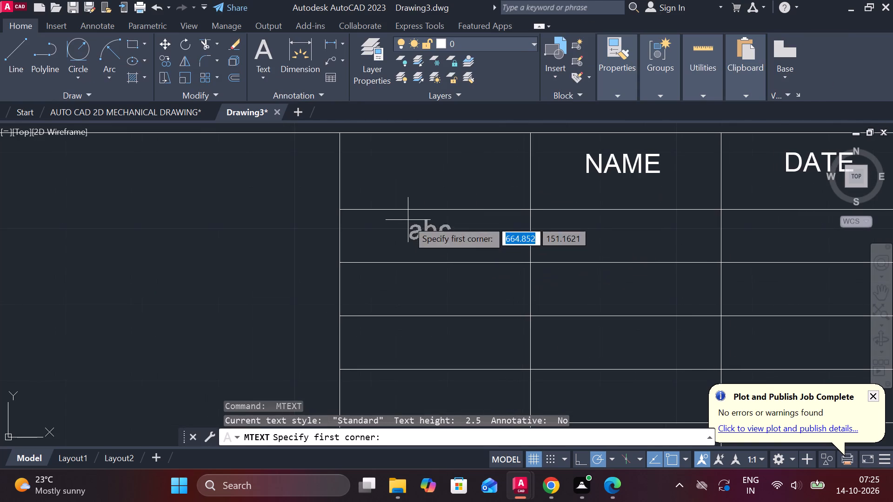
scroll(406, 218, up, 1)
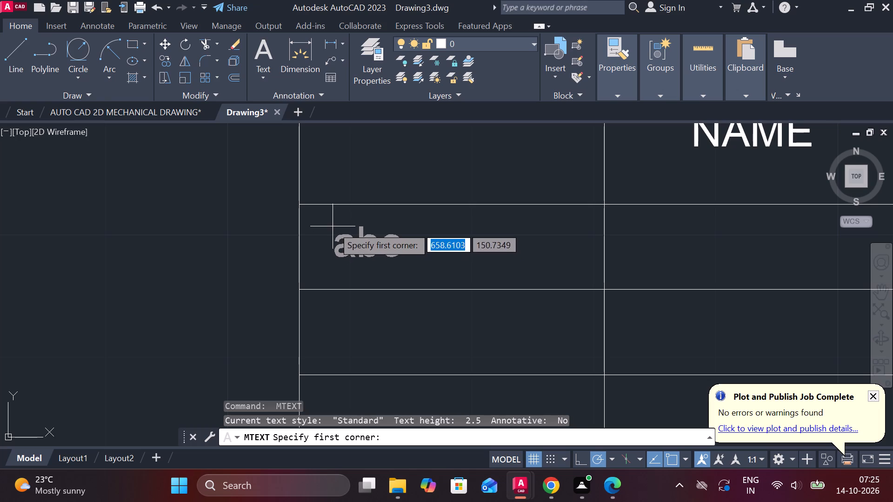
click(332, 224)
click(558, 268)
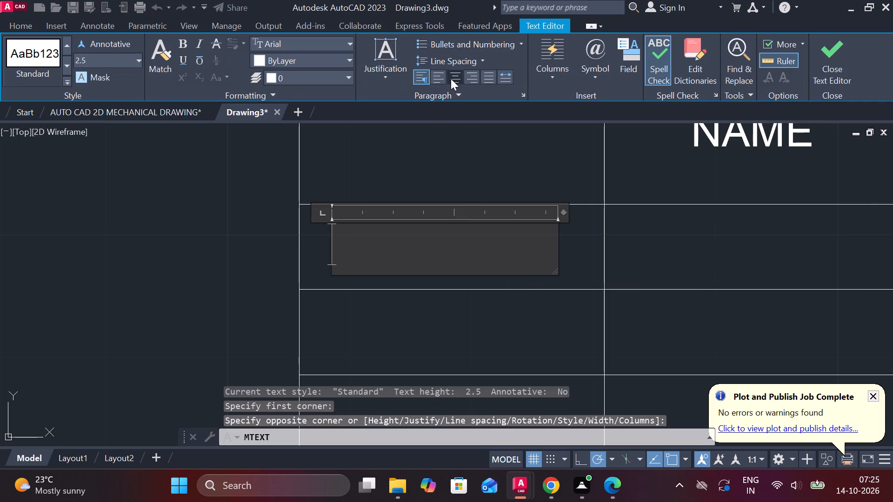
click(451, 79)
text(DE)
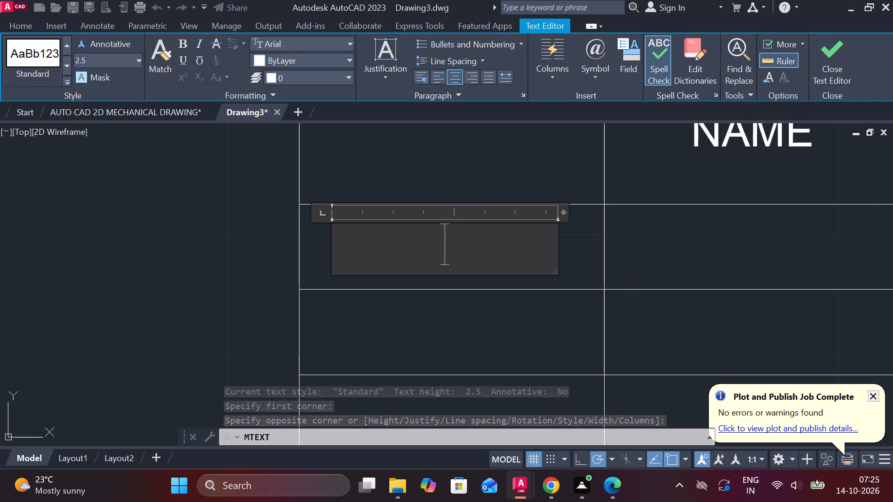
text(DES)
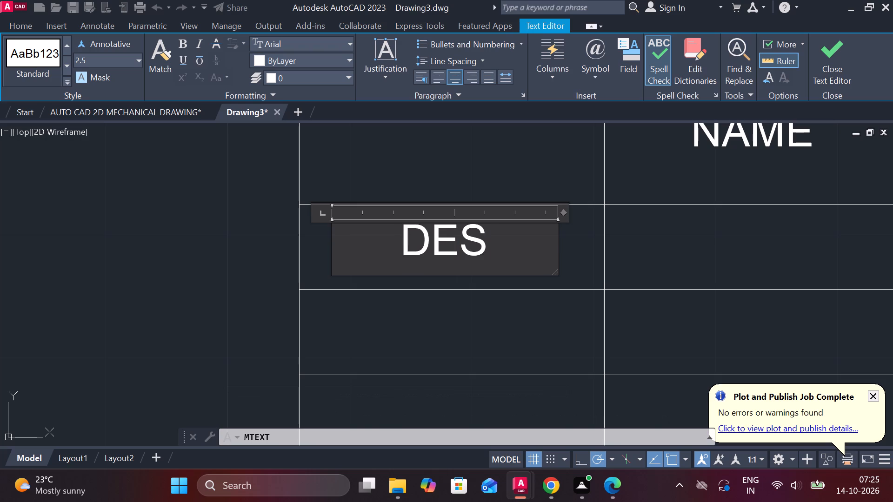
text(IGNED)
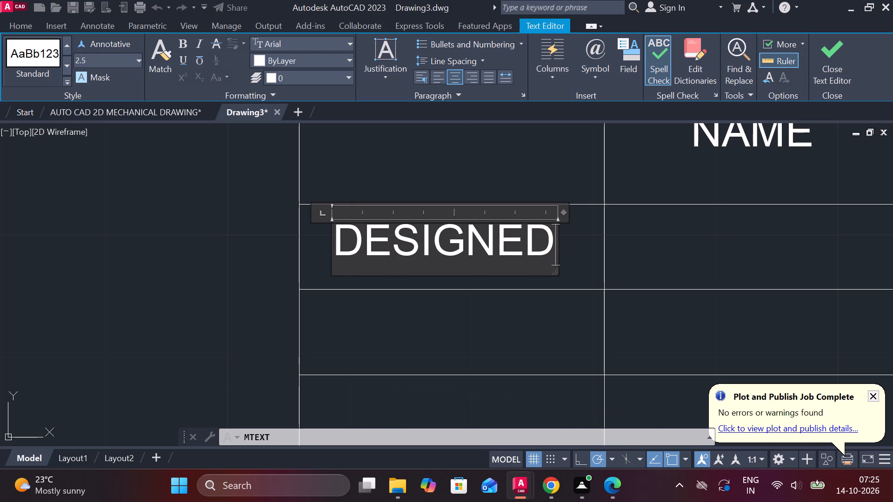
click(840, 49)
Add centred multiline text DRAWN in the cell directly below DESIGNED.
scroll(613, 239, down, 2)
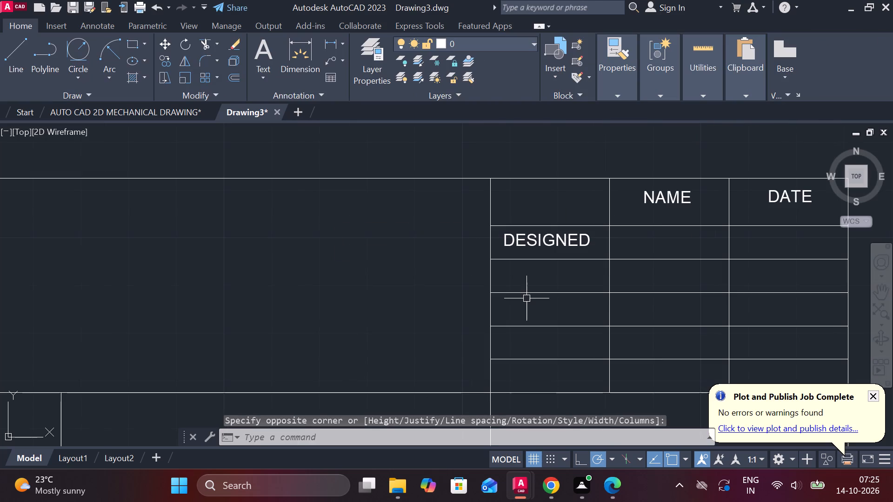
key(space)
scroll(510, 282, up, 1)
click(504, 261)
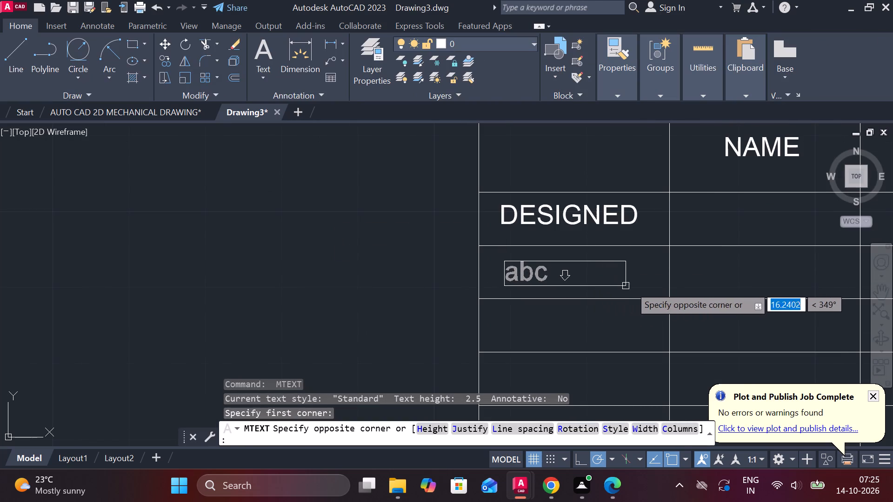
click(633, 286)
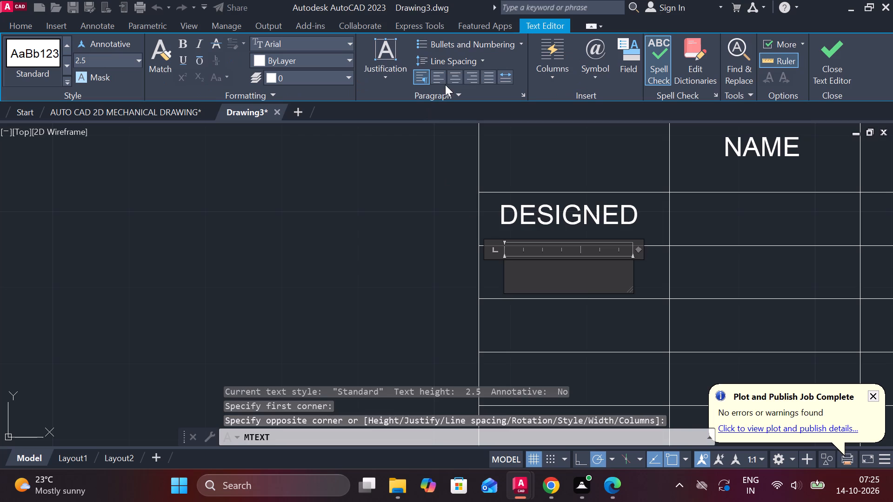
click(456, 78)
text(DRAWN)
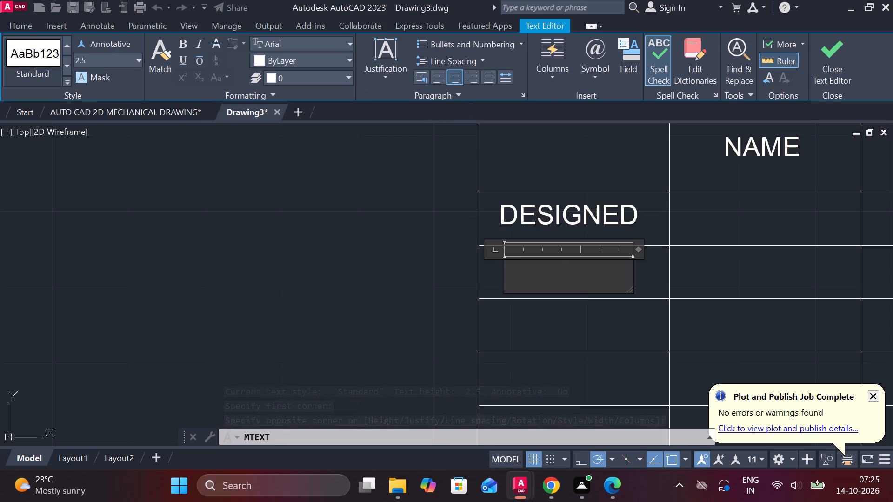
text(DRA)
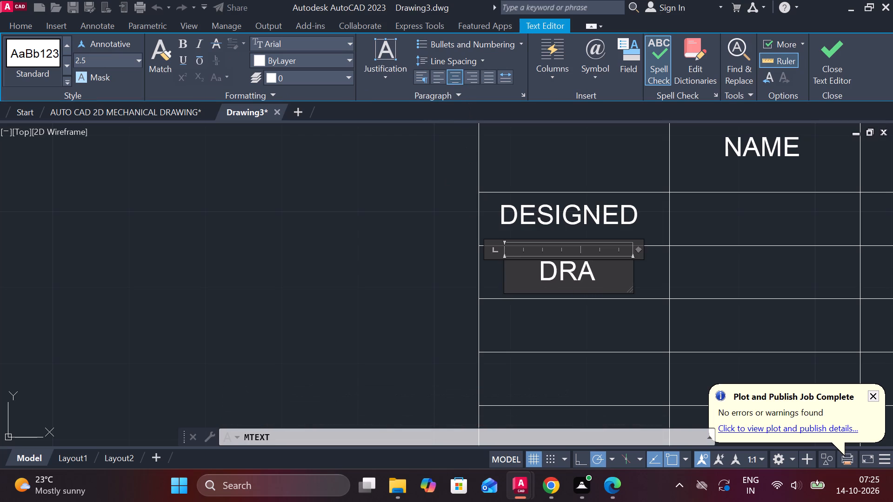
text(WN)
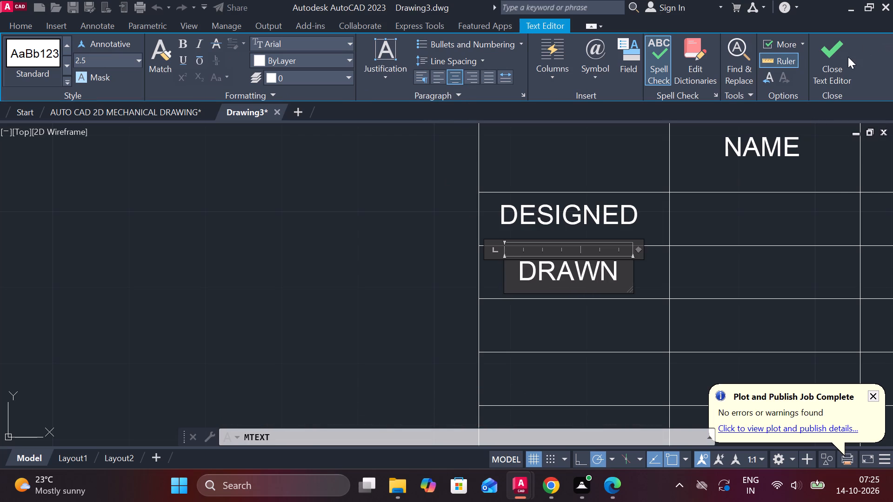
click(848, 57)
Add centred multiline text CHECKED in the cell directly below DRAWN.
scroll(591, 263, down, 1)
scroll(581, 300, up, 2)
middle_drag(581, 300, 552, 266)
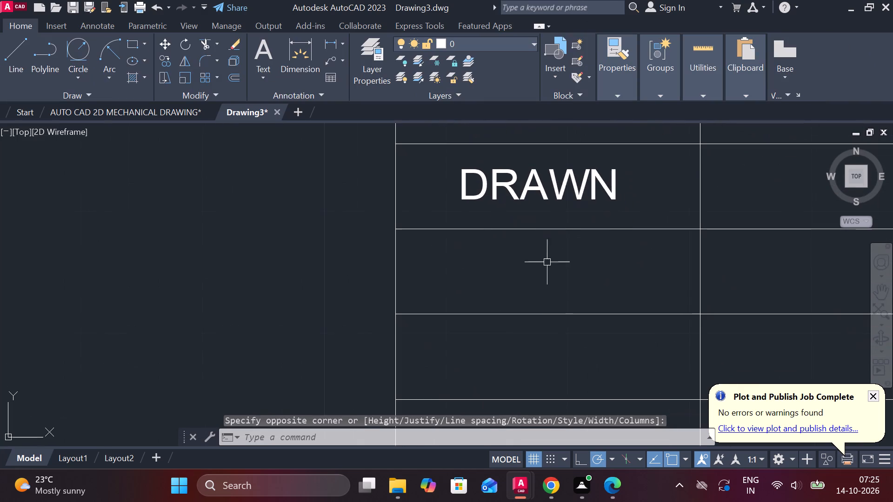
key(space)
click(442, 246)
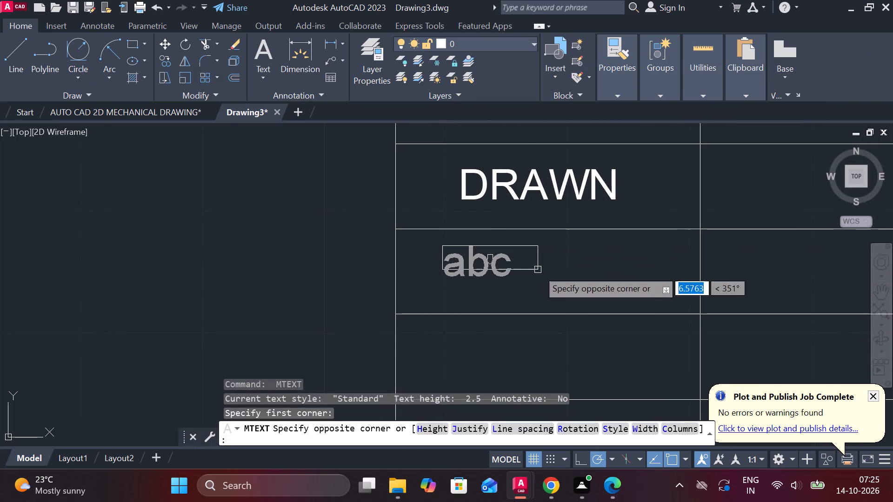
click(632, 291)
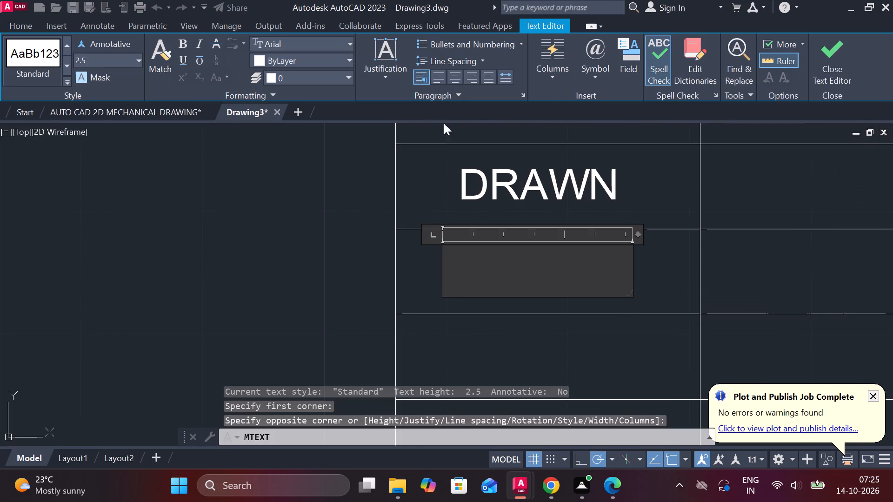
click(452, 75)
text(STANDARD)
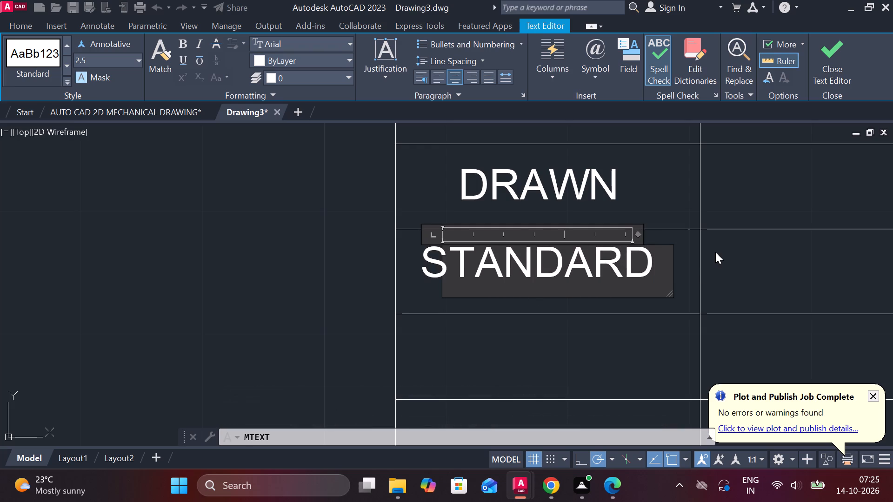
key(BackSpace)
key(BackSpace)
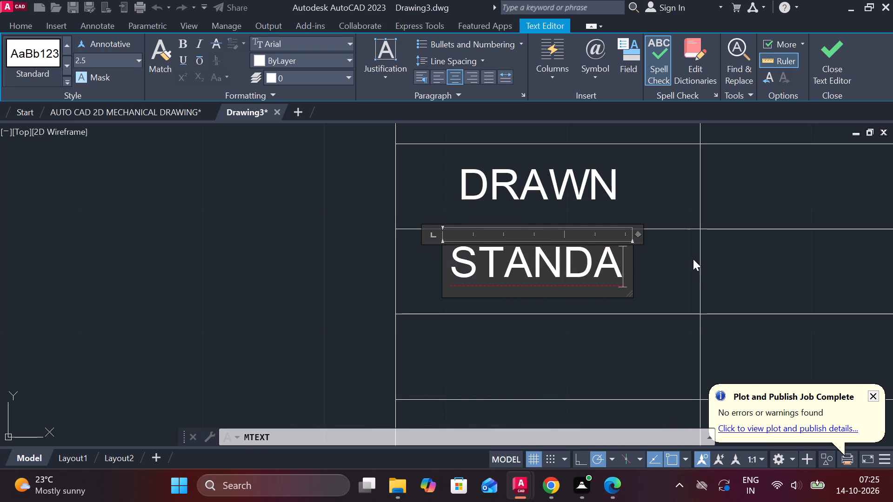
key(BackSpace)
key(BackSpace)
key(BackSpace)
key(BackSpace)
key(BackSpace)
key(BackSpace)
text(CHECKED)
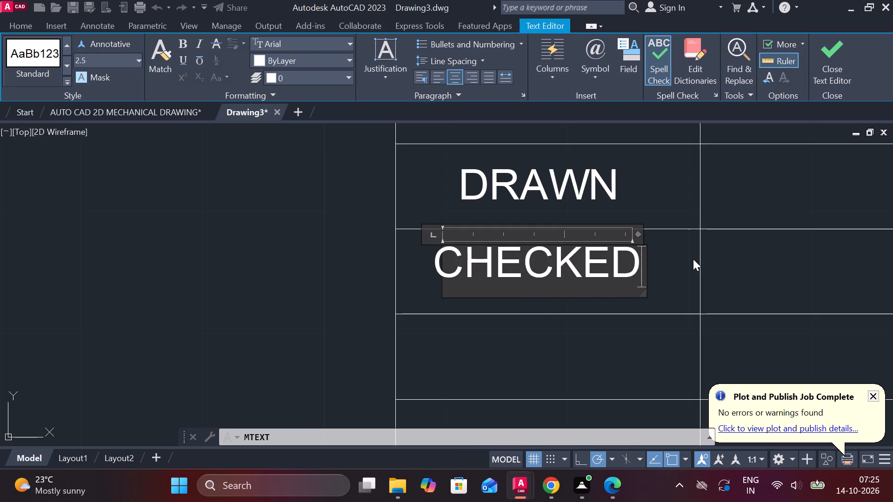
click(808, 65)
click(843, 67)
Add centred multiline text STANDARD in the cell directly below CHECKED.
scroll(640, 252, down, 1)
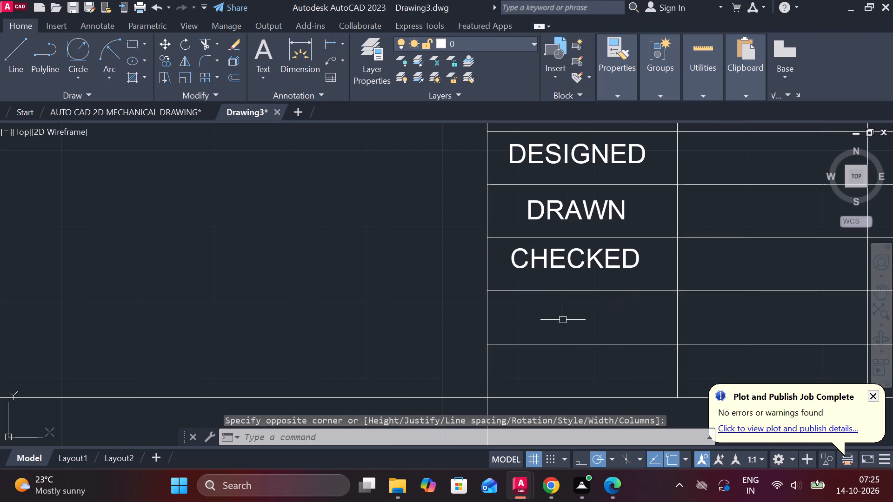
key(space)
scroll(556, 315, up, 1)
click(499, 296)
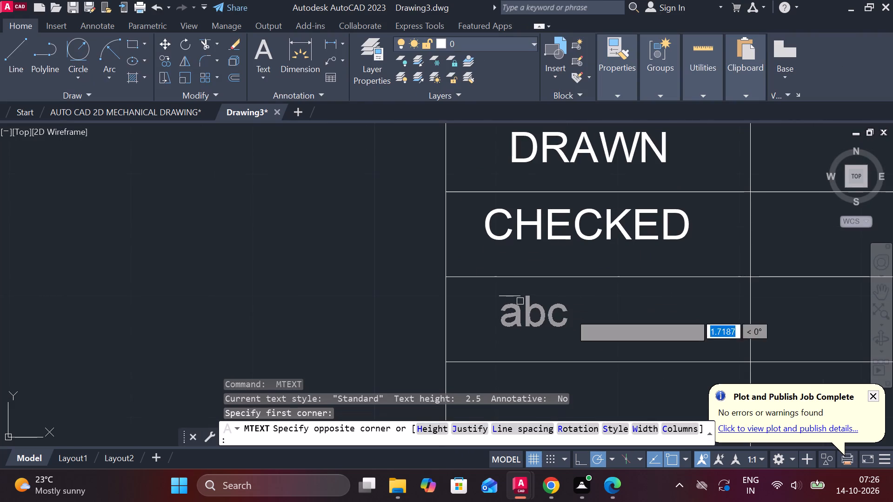
click(683, 338)
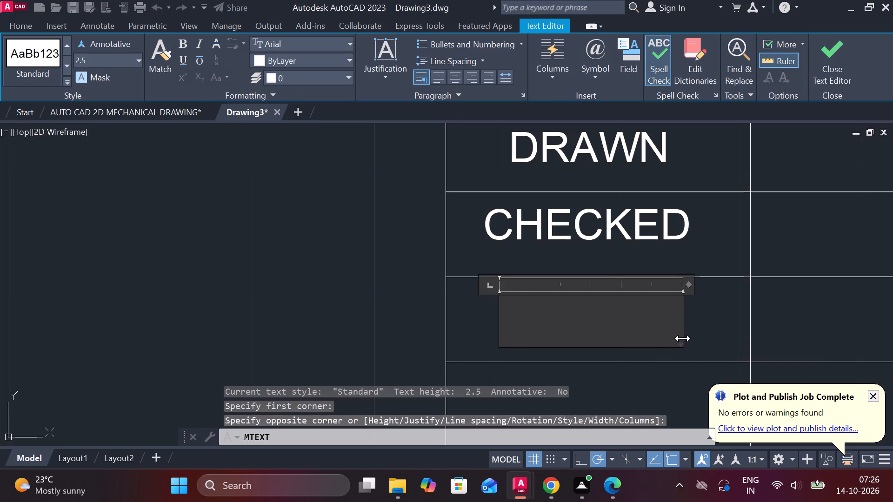
text(ST)
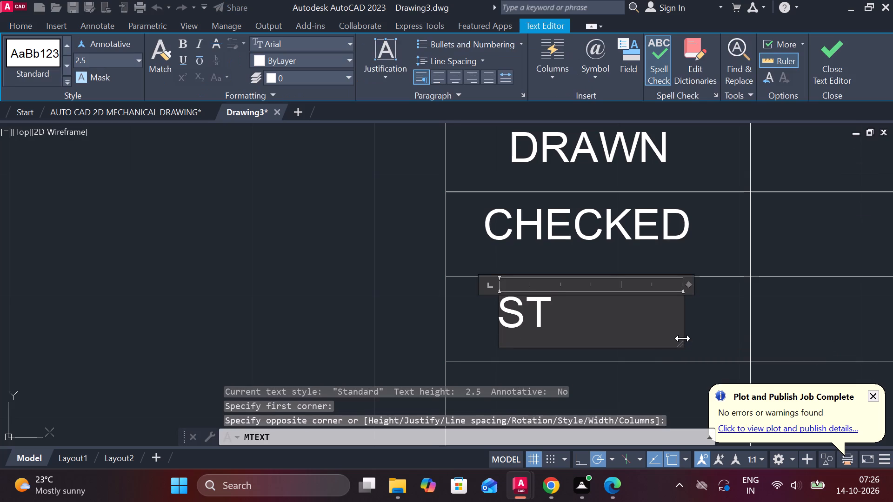
key(BackSpace)
key(BackSpace)
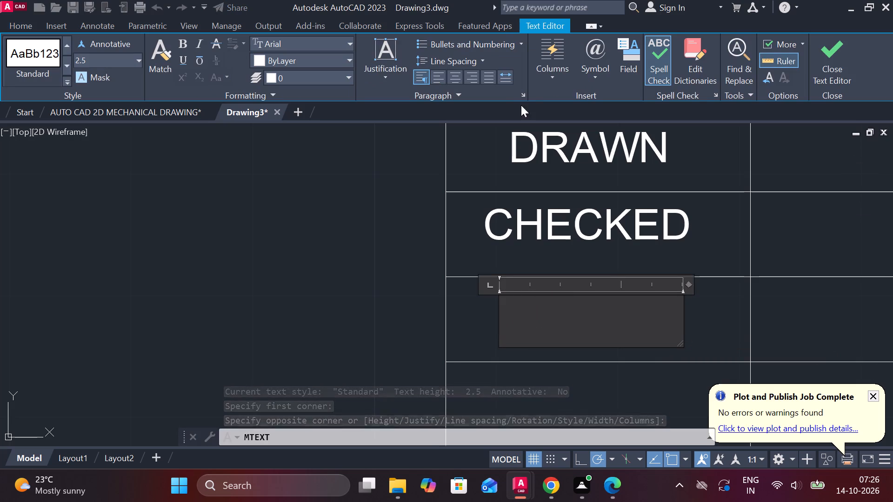
click(458, 81)
key(s)
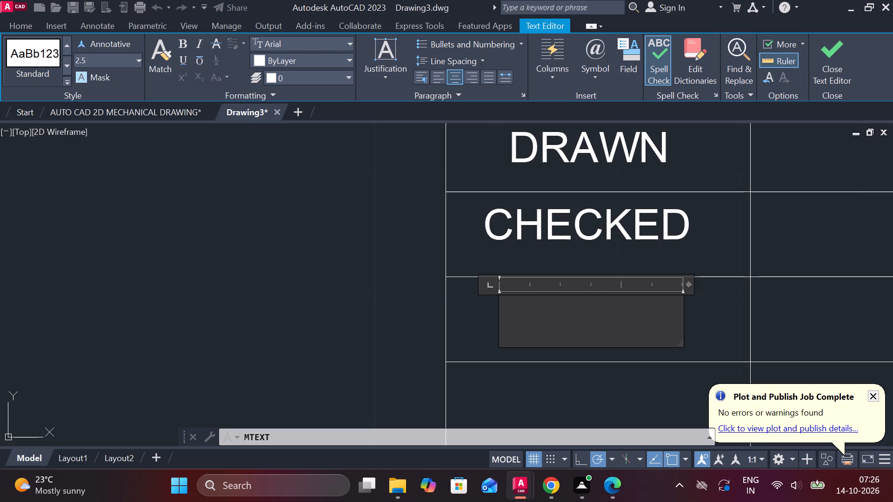
text(ST)
text(ANDARD)
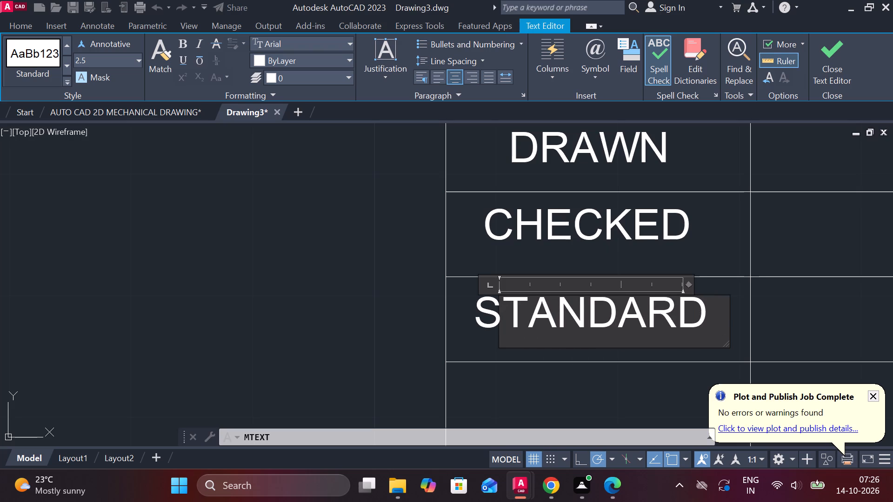
click(839, 56)
Add centred multiline text APPROVED in the cell directly below STANDARD.
scroll(664, 210, down, 1)
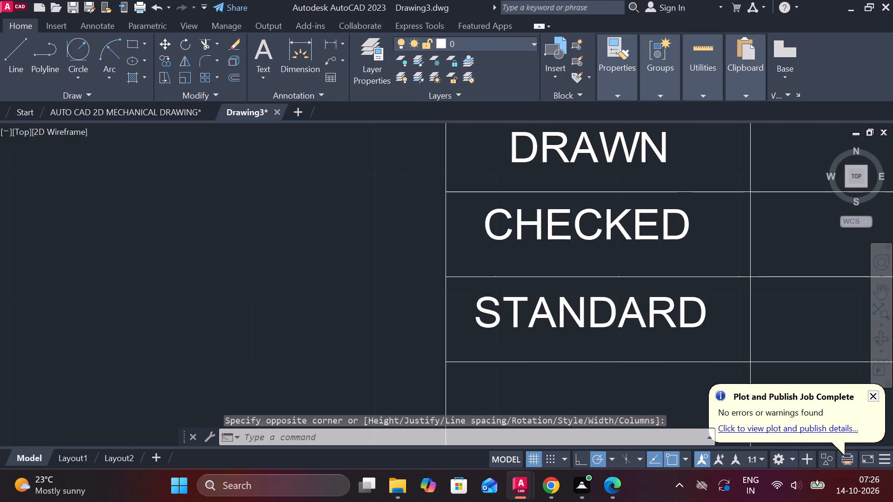
middle_drag(651, 249, 573, 204)
scroll(559, 213, down, 1)
scroll(543, 252, up, 1)
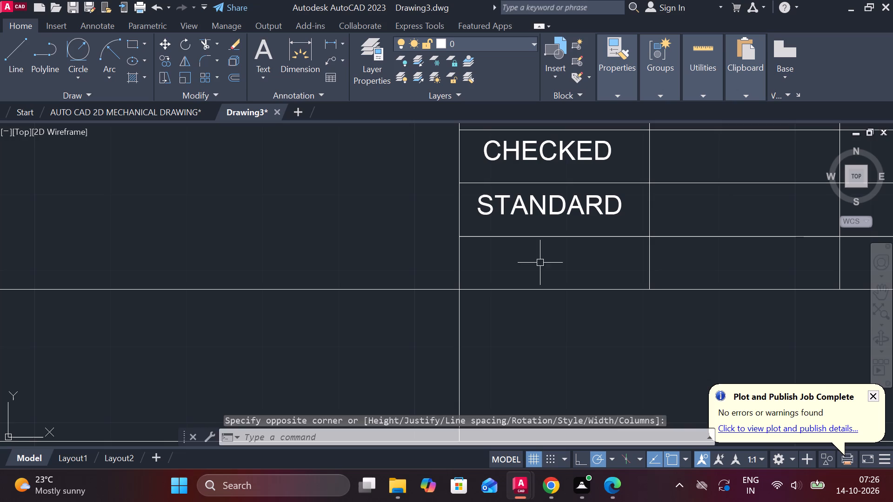
key(space)
scroll(491, 251, up, 1)
click(482, 246)
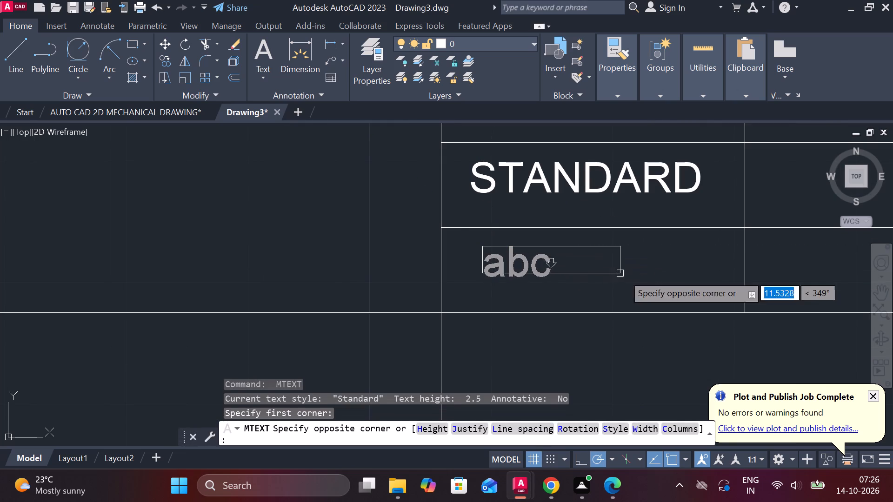
click(716, 296)
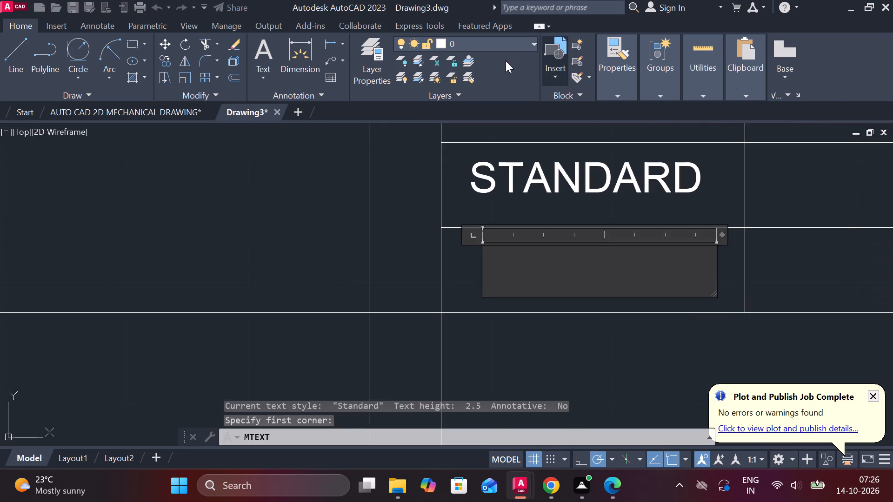
click(454, 82)
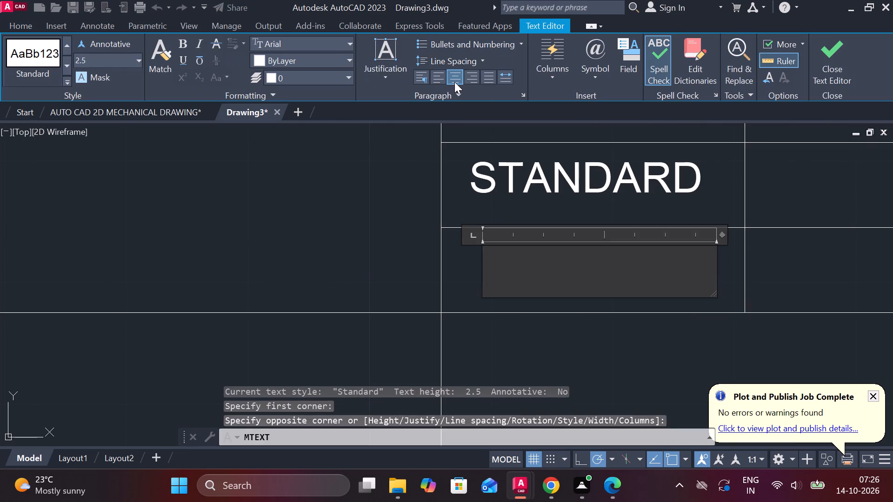
key(a)
text(PPROVED)
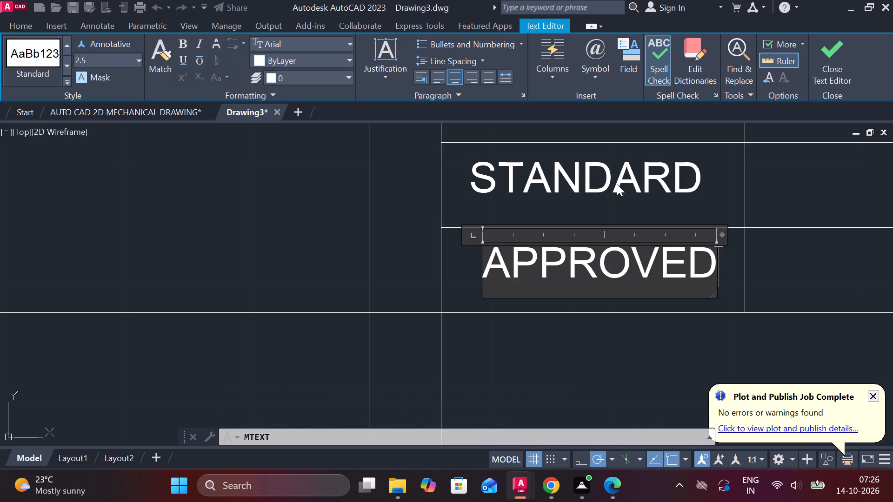
click(830, 43)
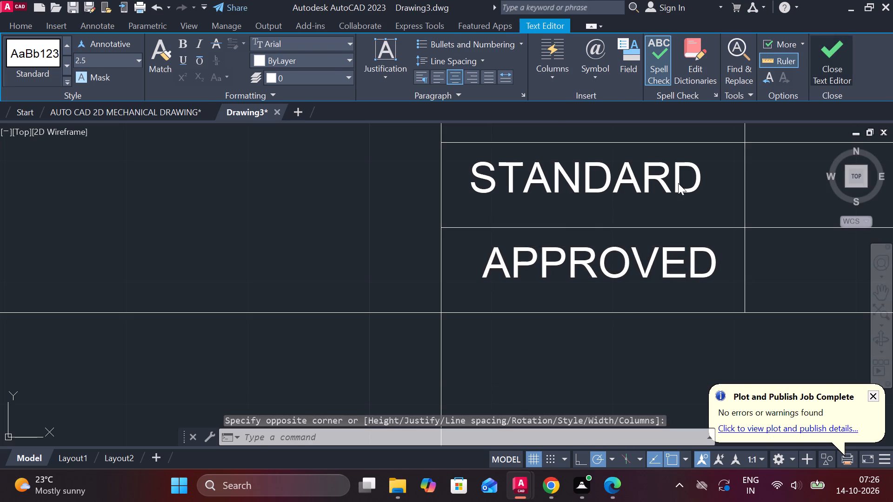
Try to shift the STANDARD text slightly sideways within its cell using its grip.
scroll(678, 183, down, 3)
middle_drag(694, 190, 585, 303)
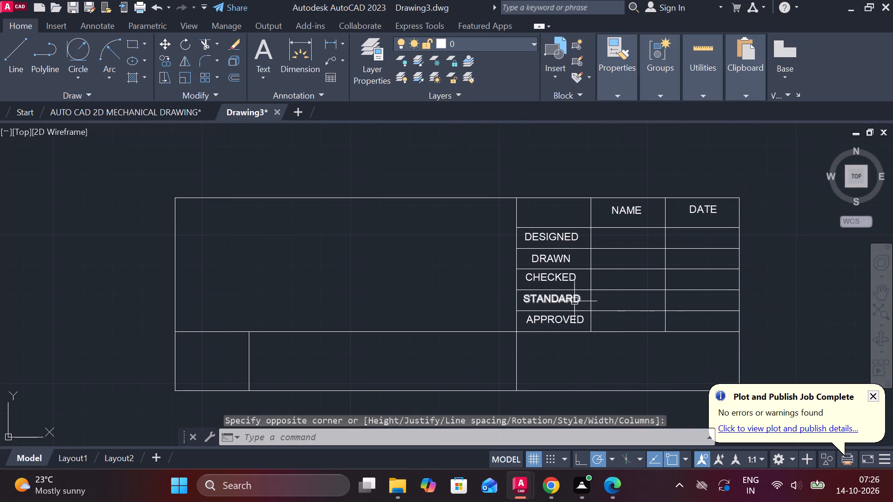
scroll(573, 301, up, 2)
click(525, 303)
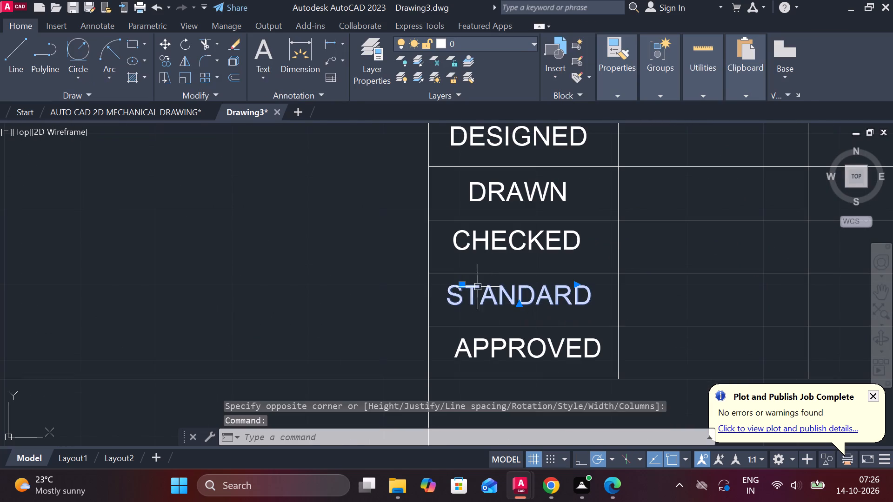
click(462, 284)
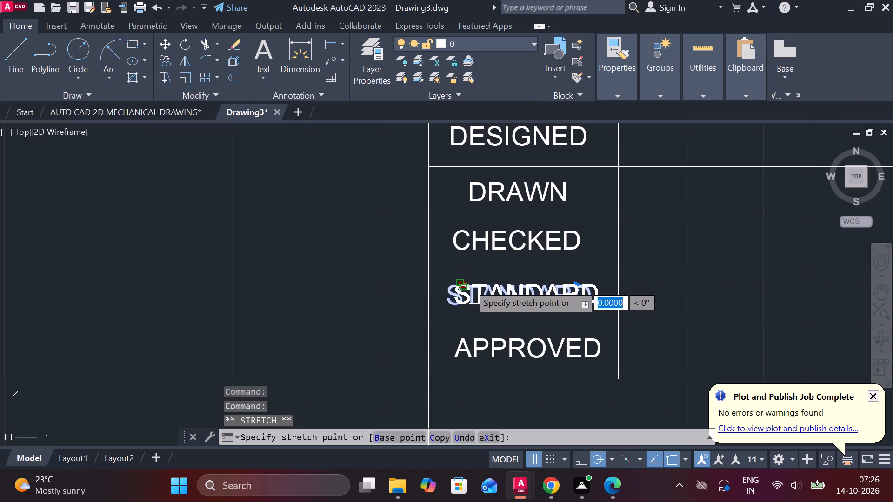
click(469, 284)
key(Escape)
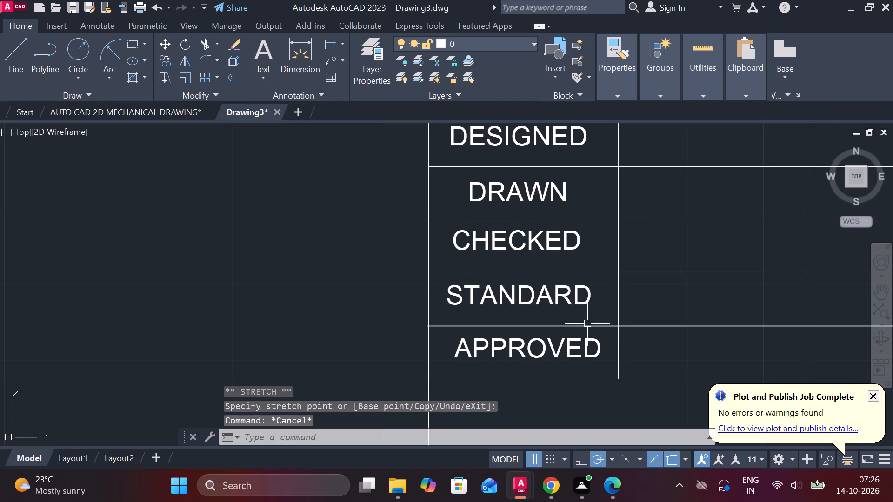
Add centred multiline text DRAWING NO in the upper part of the wide cell below the APPROVED row.
scroll(587, 324, down, 1)
scroll(630, 292, down, 2)
scroll(617, 345, up, 2)
middle_drag(617, 345, 621, 324)
key(space)
click(553, 276)
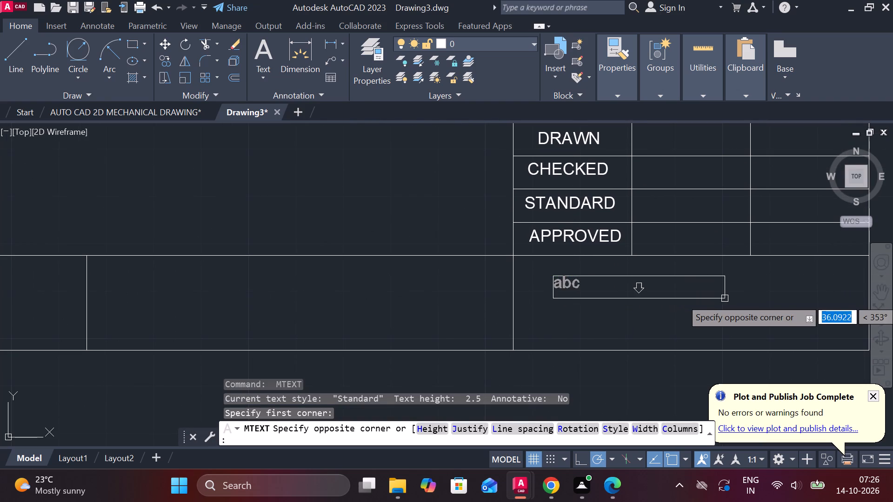
click(733, 298)
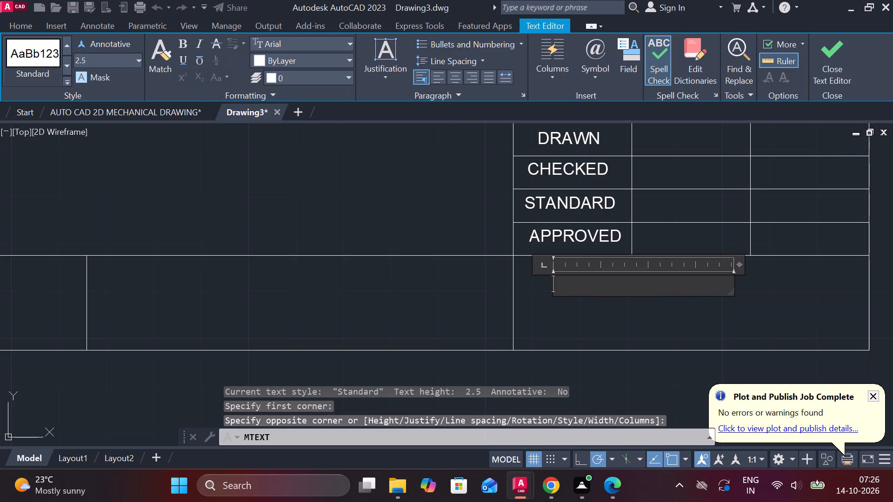
key(d)
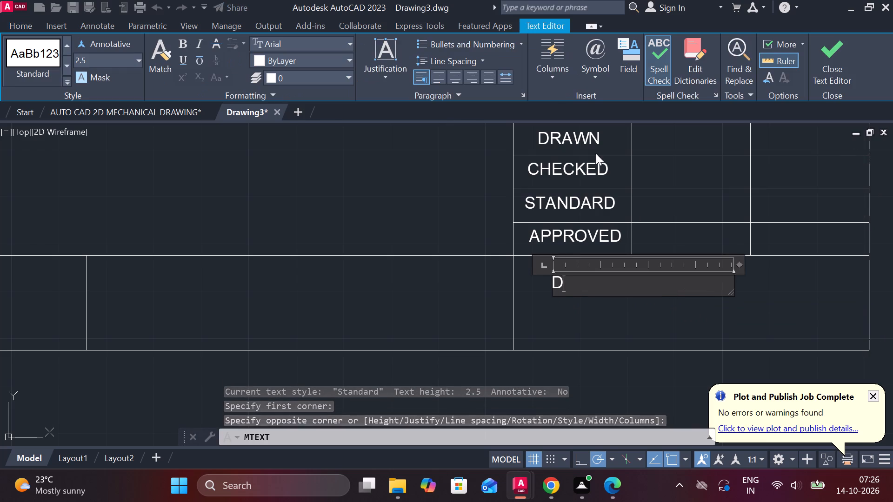
click(452, 78)
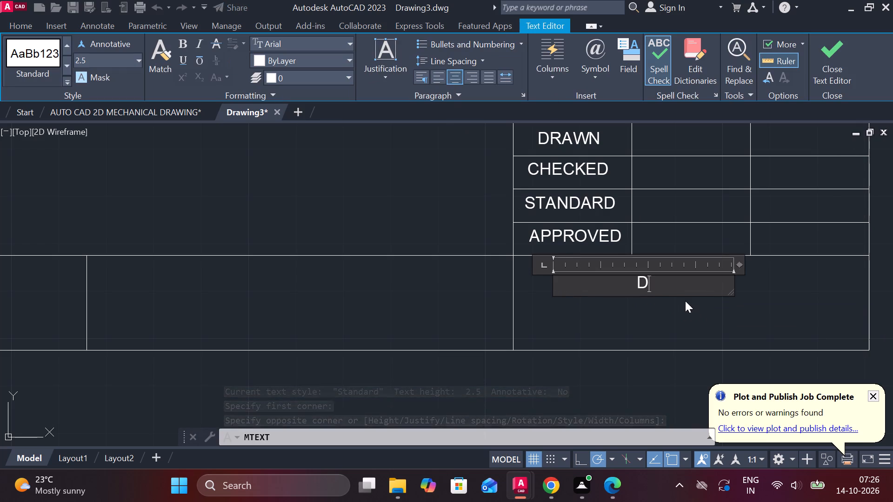
key(r)
text(AWING NO)
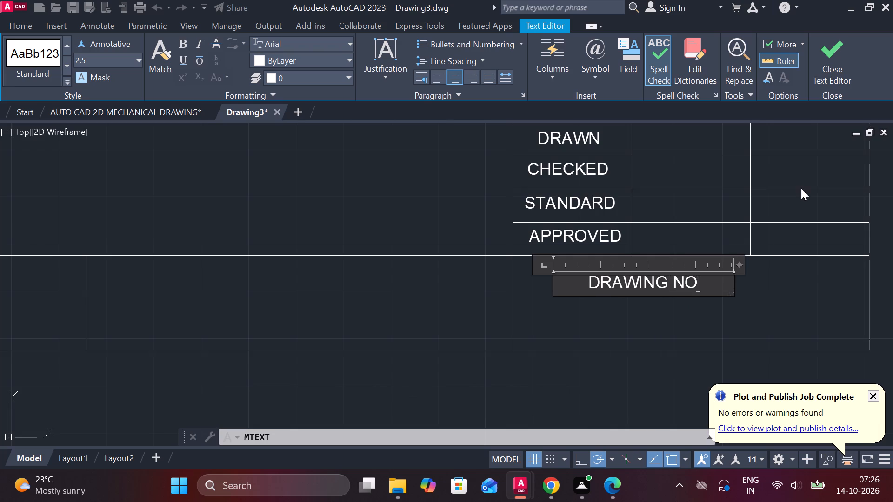
click(820, 67)
Move the DRAWING NO text left so its text frame starts at the wide cell's left edge.
middle_drag(745, 271, 678, 264)
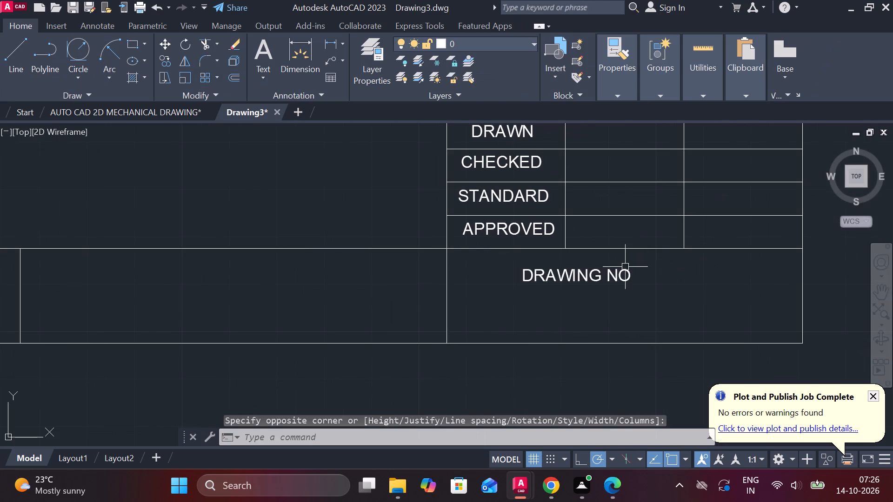
click(621, 271)
double_click(489, 269)
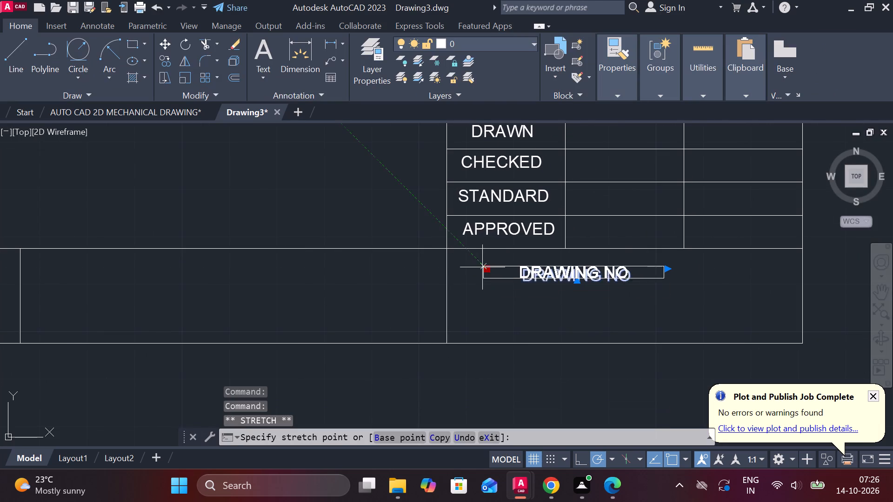
click(452, 264)
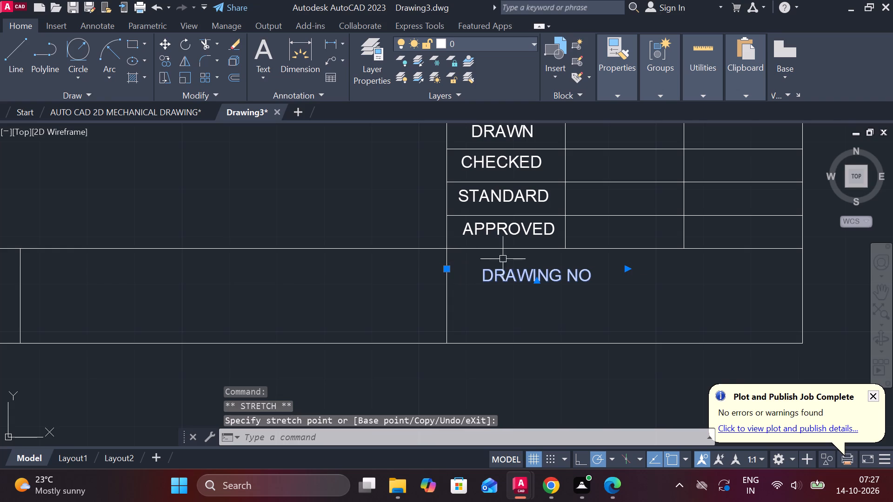
key(Escape)
Add multiline text SHEET NO 1 of 1 in the lower-right part of the wide cell containing DRAWING NO.
key(space)
click(654, 301)
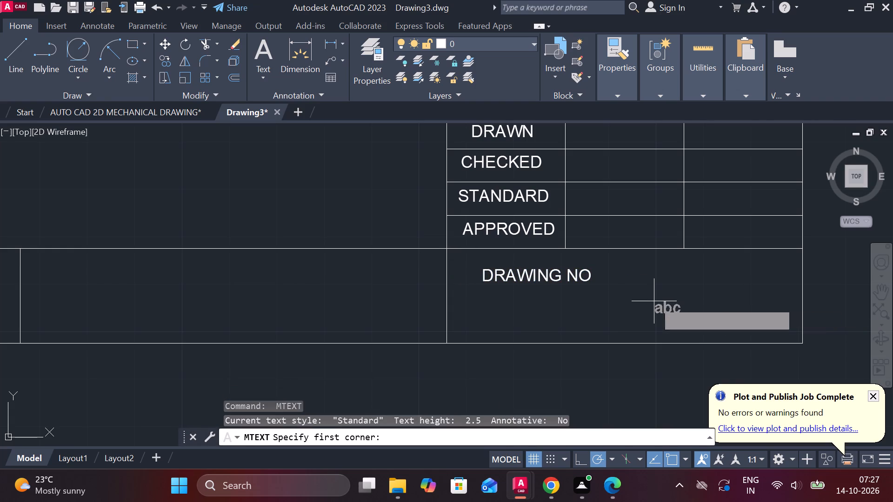
click(789, 332)
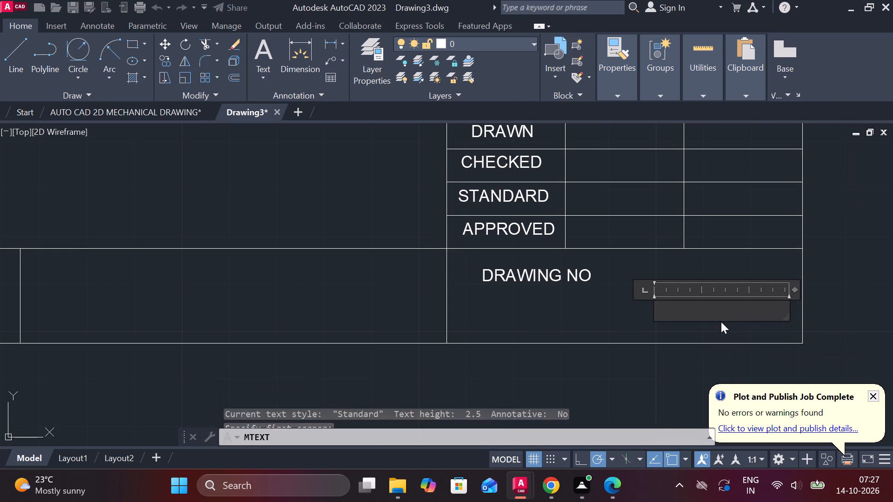
key(s)
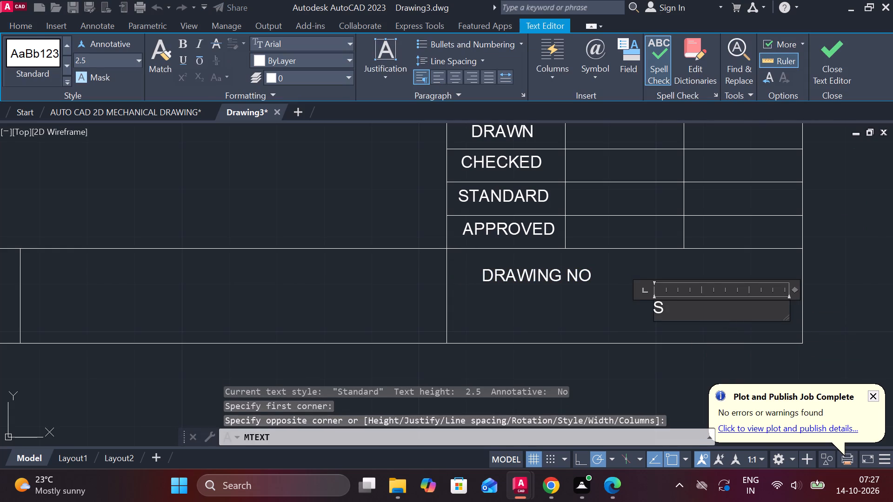
text(HEET NO)
key(space)
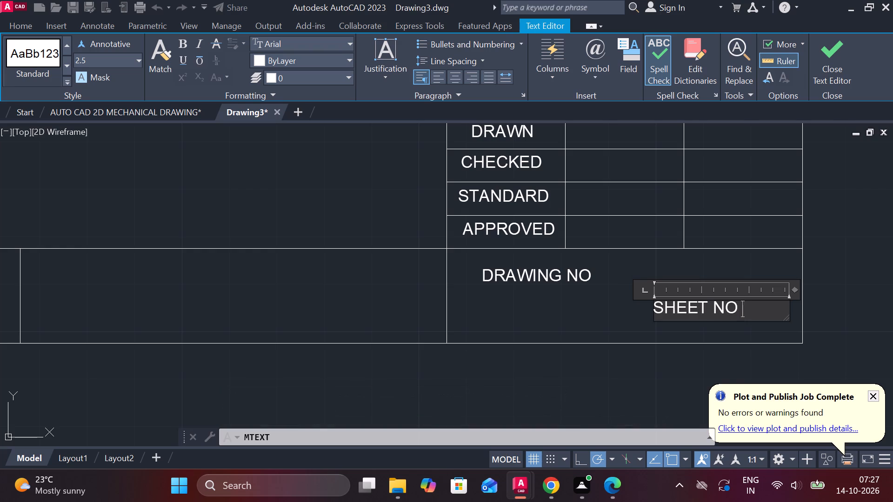
text(1)
key(space)
text(of 1)
click(826, 70)
Draw a 25 mm horizontal line across the title block's small bottom-left cell at mid-height, splitting it into two equal rows.
scroll(550, 318, down, 1)
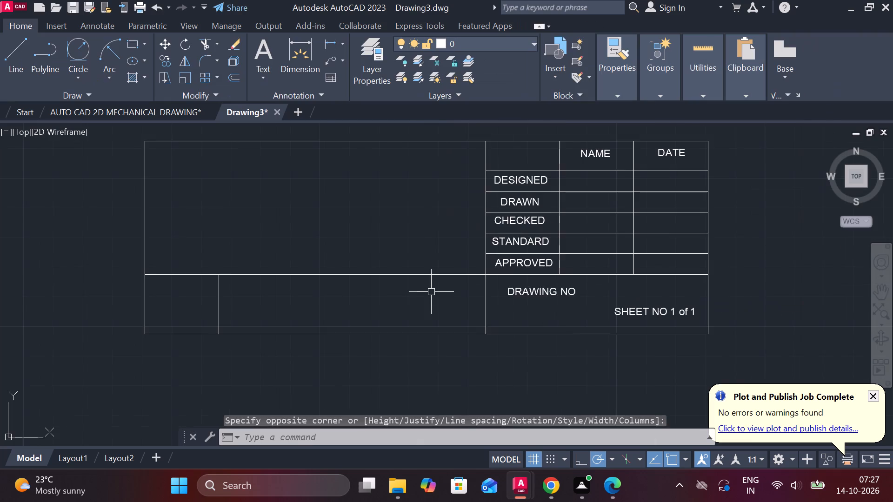
middle_drag(438, 292, 527, 312)
middle_drag(477, 301, 517, 312)
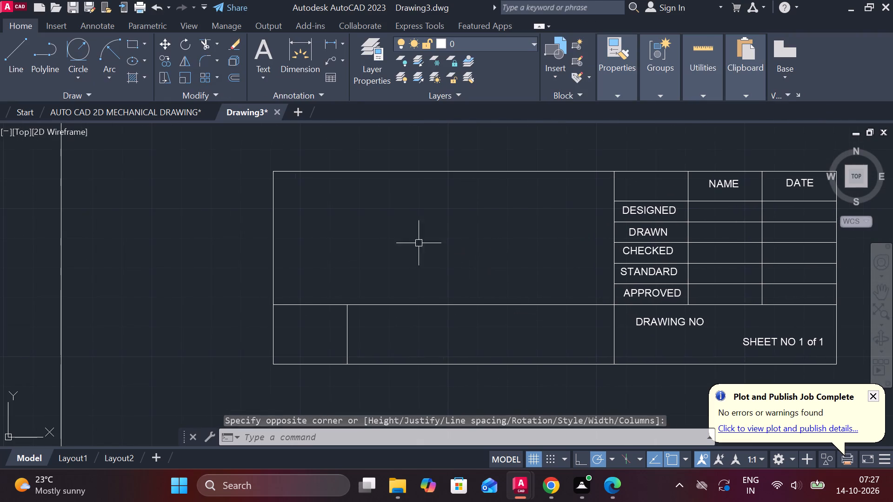
scroll(313, 307, up, 1)
key(l)
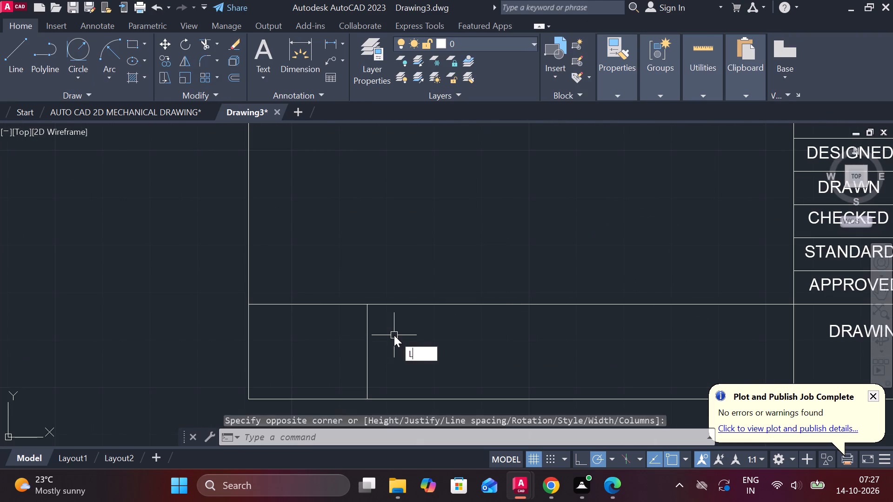
key(Return)
click(370, 353)
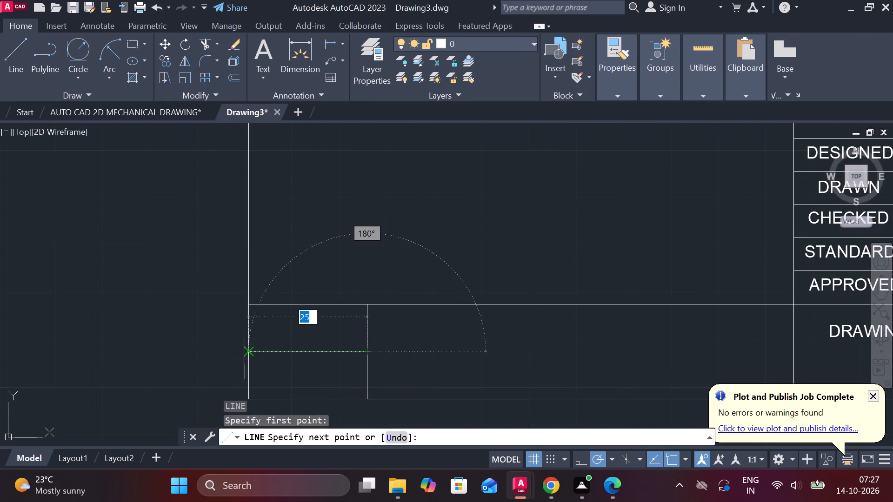
click(244, 360)
key(Escape)
middle_drag(320, 337, 389, 336)
key(space)
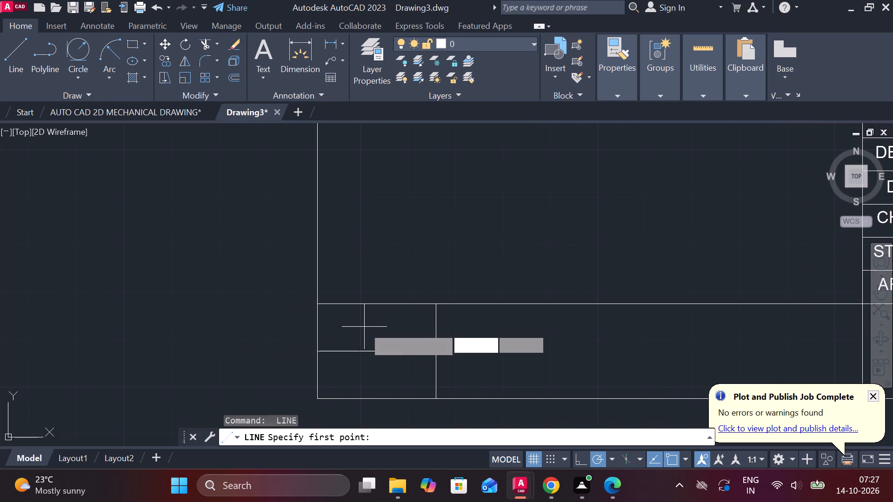
key(Escape)
Add multiline text AUTO CAD at height 10 in the large blank upper-left cell, widening its frame to fit one line.
text(MT)
key(space)
middle_drag(427, 216, 367, 296)
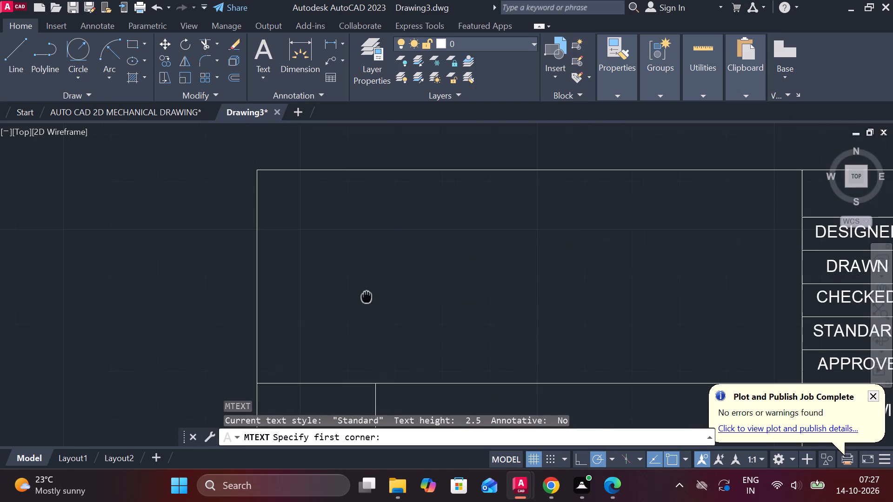
click(386, 225)
click(706, 313)
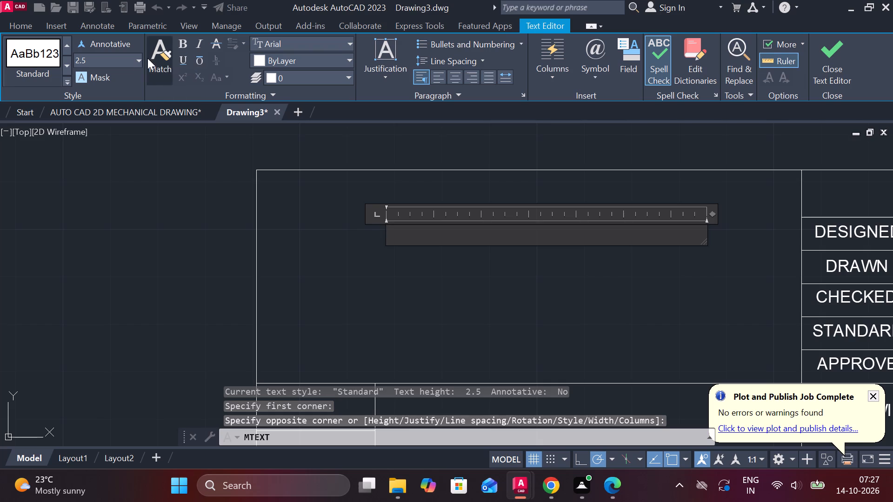
click(134, 58)
click(143, 64)
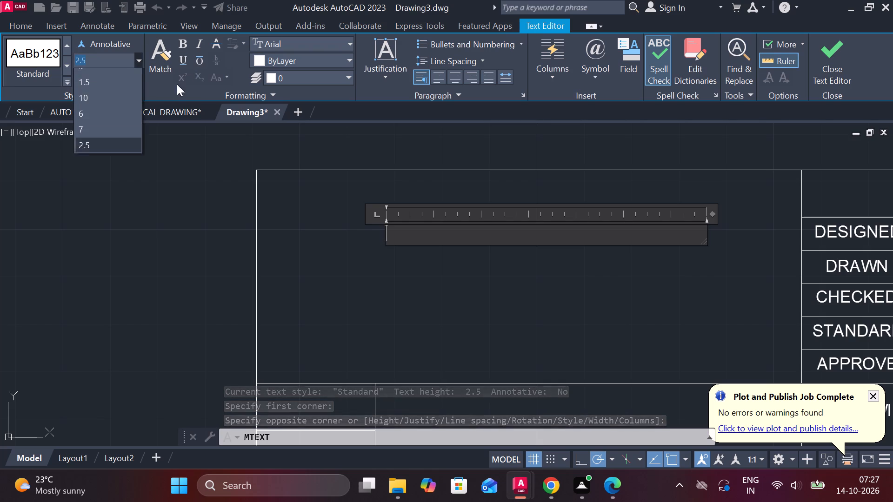
click(96, 106)
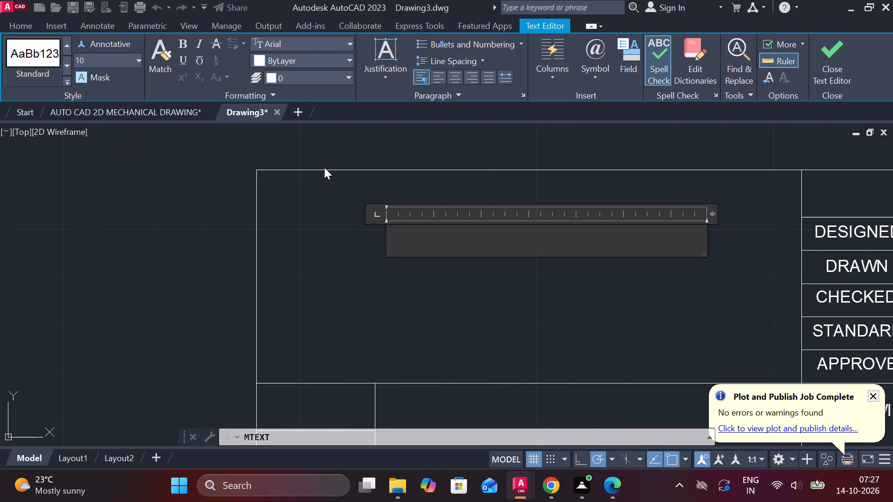
text(AUTO CAD)
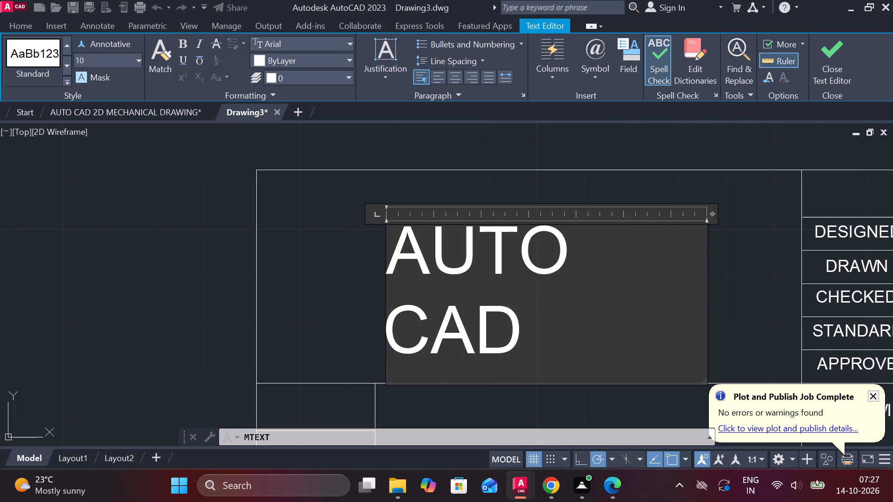
drag(706, 279, 748, 264)
click(820, 78)
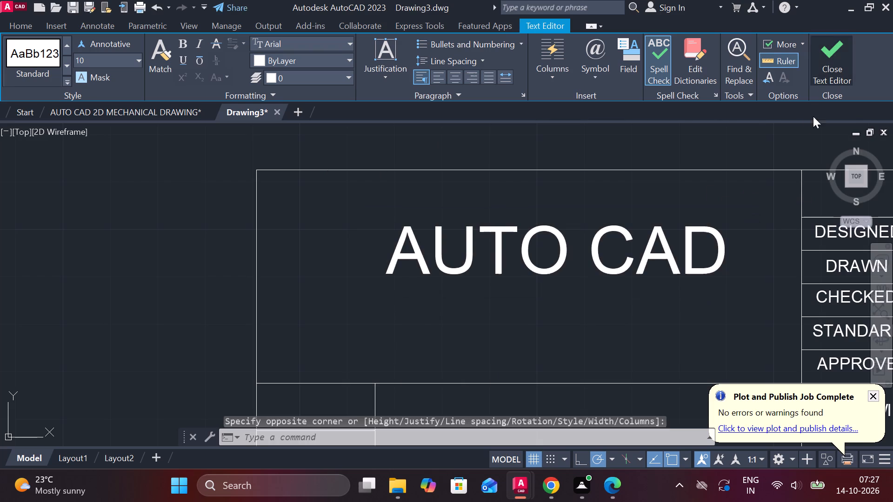
Move the AUTO CAD text about 5.8 mm diagonally down and left to centre it in its cell.
click(486, 230)
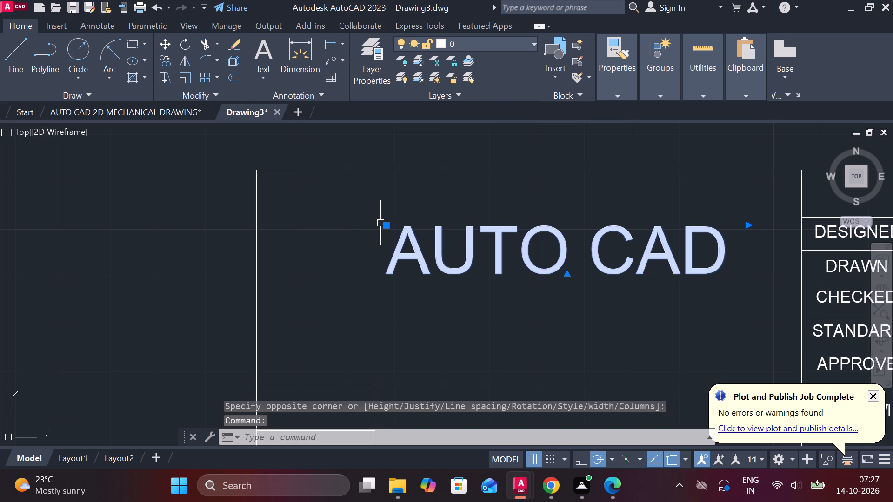
click(385, 225)
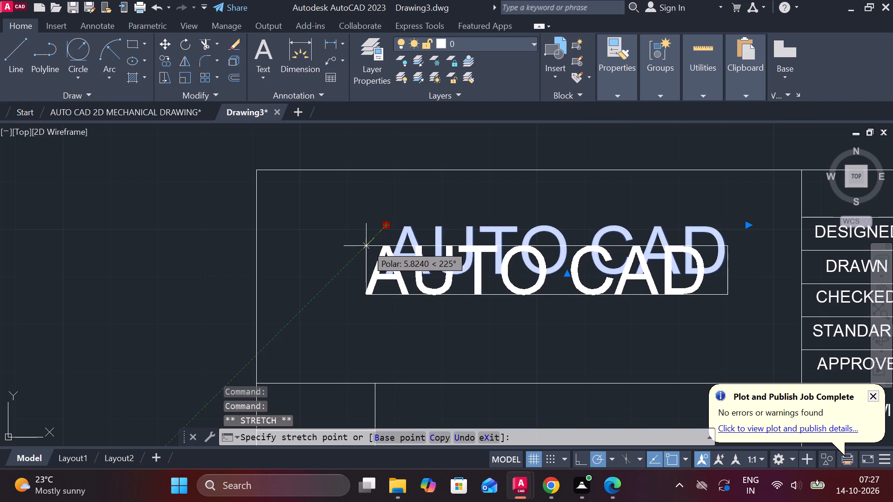
click(366, 246)
scroll(506, 252, down, 1)
middle_drag(535, 266, 485, 238)
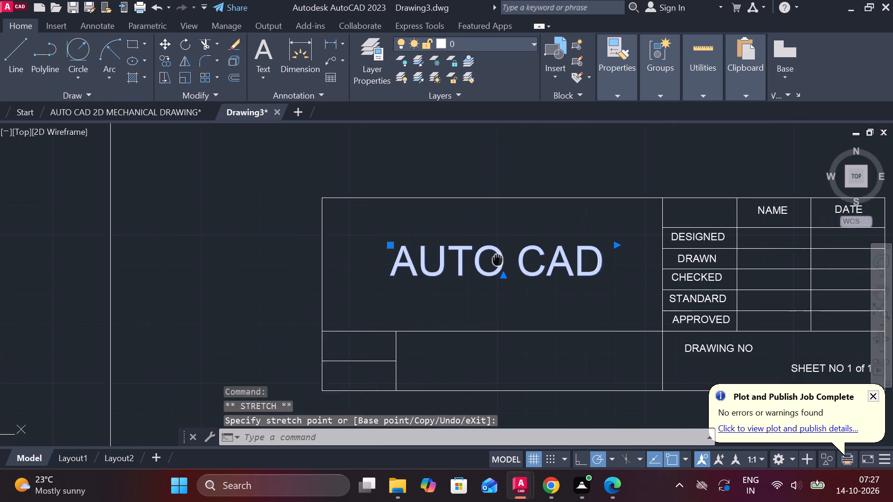
middle_drag(485, 238, 480, 226)
key(Escape)
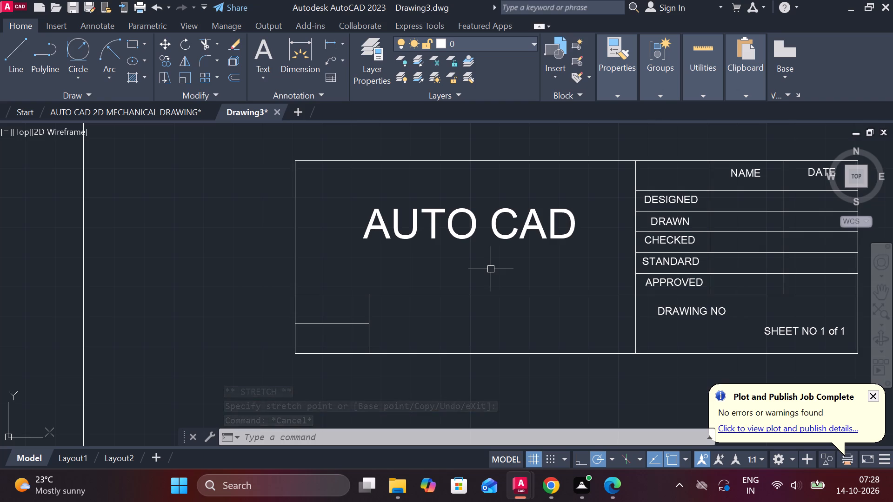
Add centred multiline text TITLE at height 2.5 in the upper-left corner of the wide cell beside the split cell.
scroll(383, 316, up, 1)
middle_drag(395, 320, 436, 333)
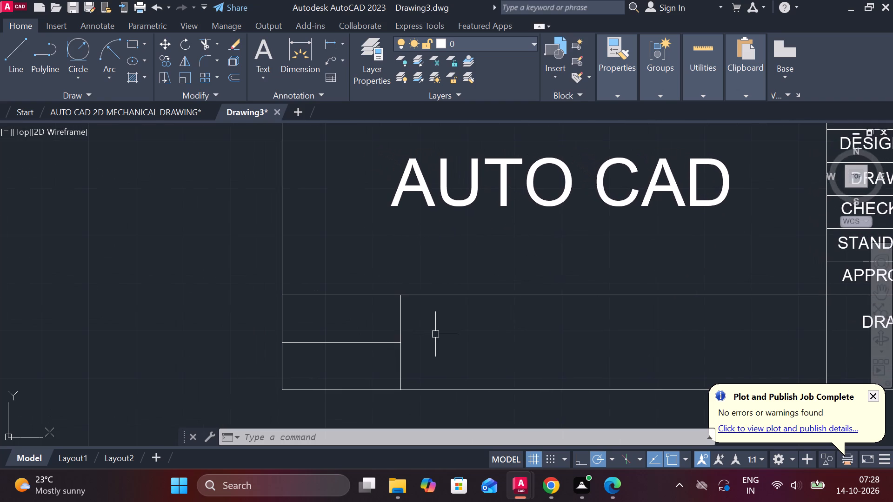
key(Escape)
text(MT)
key(space)
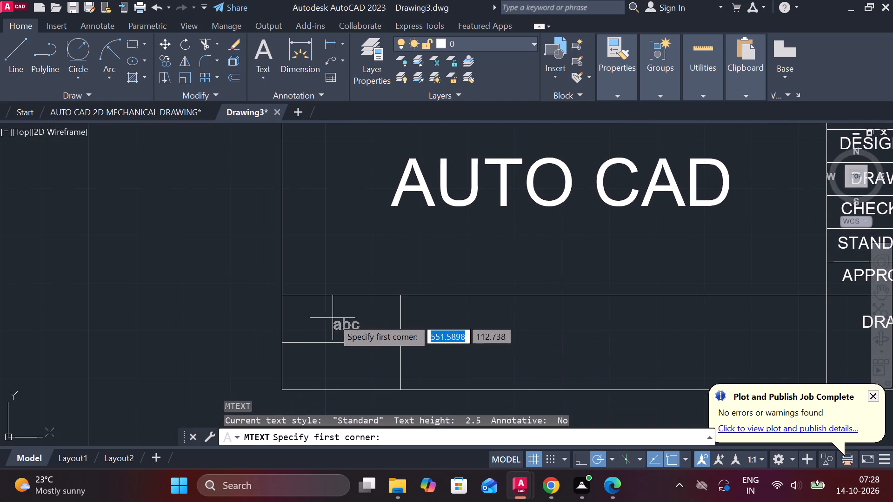
scroll(333, 315, up, 2)
click(542, 284)
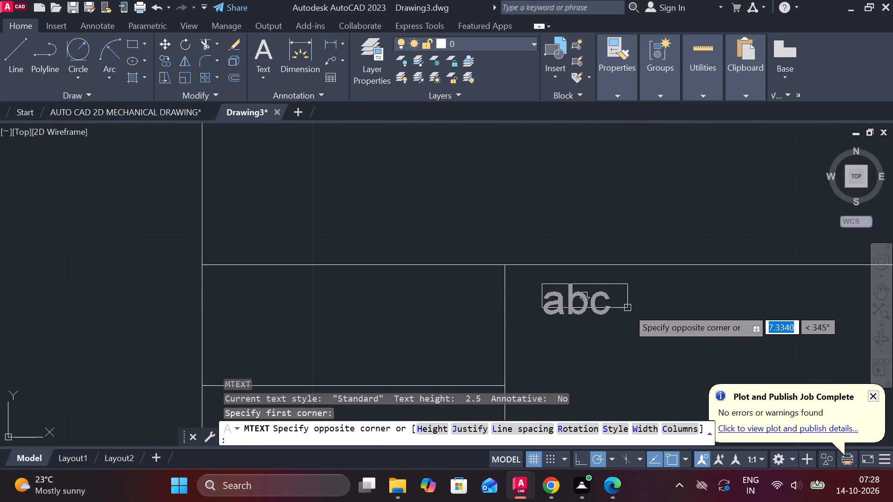
click(635, 319)
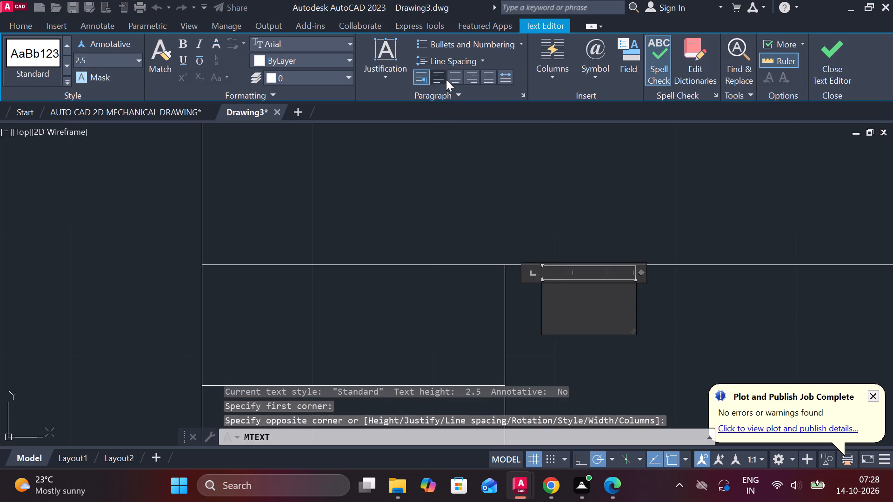
click(450, 76)
key(t)
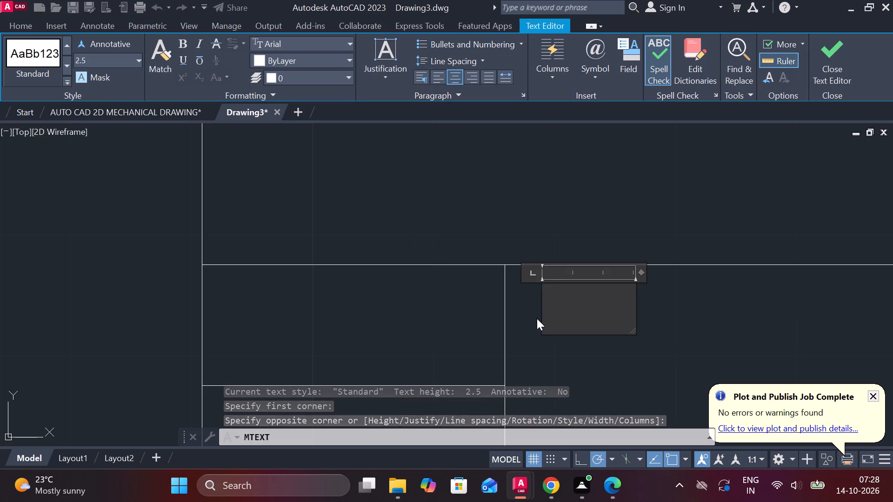
text(TITL)
key(e)
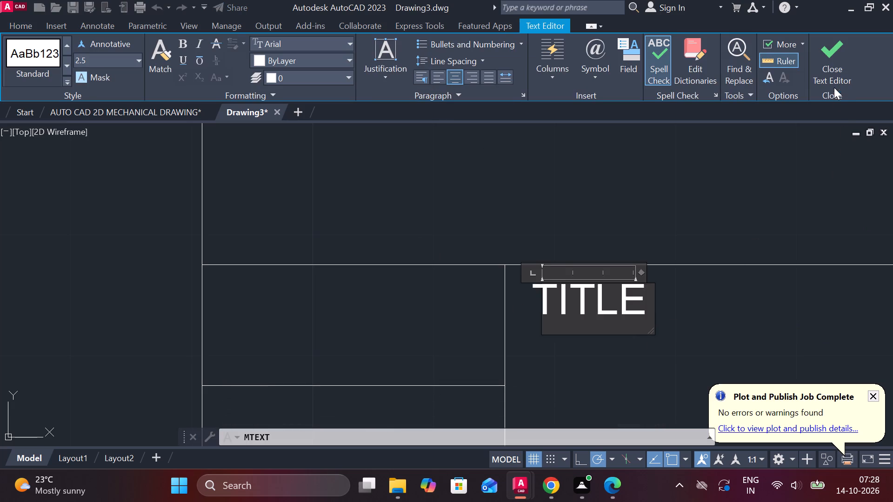
click(825, 67)
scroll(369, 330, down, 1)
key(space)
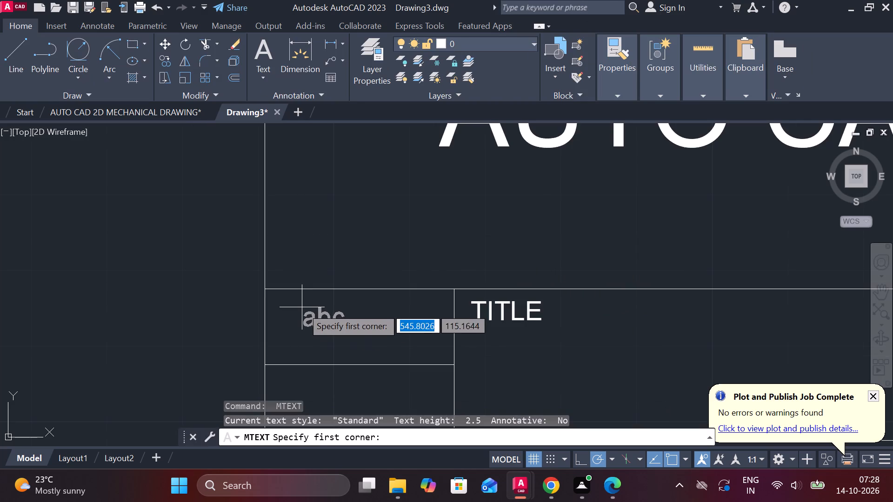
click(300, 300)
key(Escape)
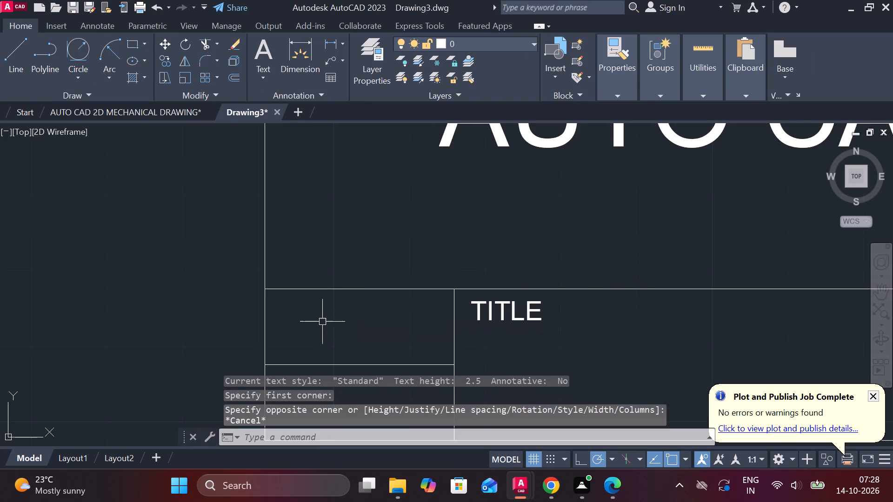
Add centred multiline text SCALE 1:1 at height 2.5 in the upper row of the split cell beside TITLE.
scroll(322, 322, up, 1)
key(space)
click(280, 288)
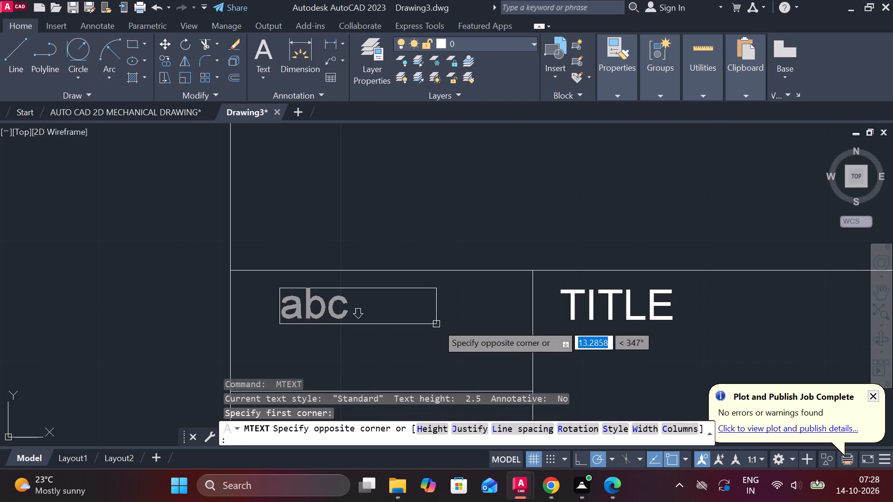
click(486, 337)
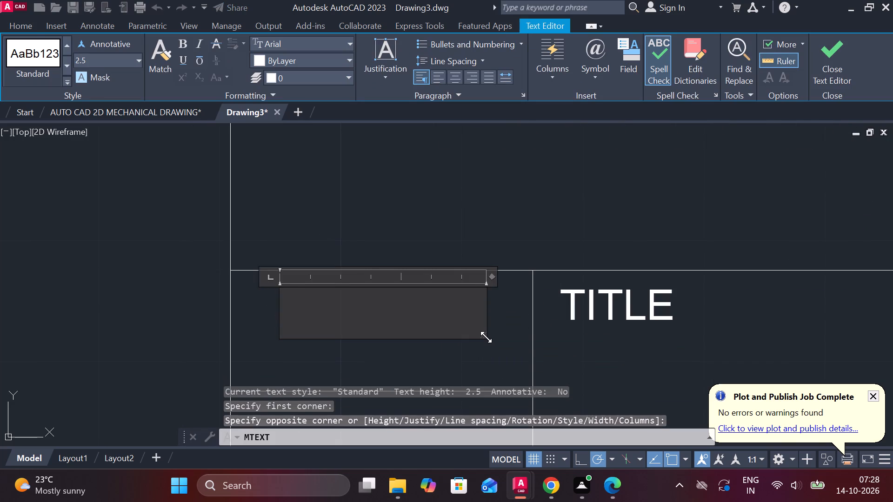
key(s)
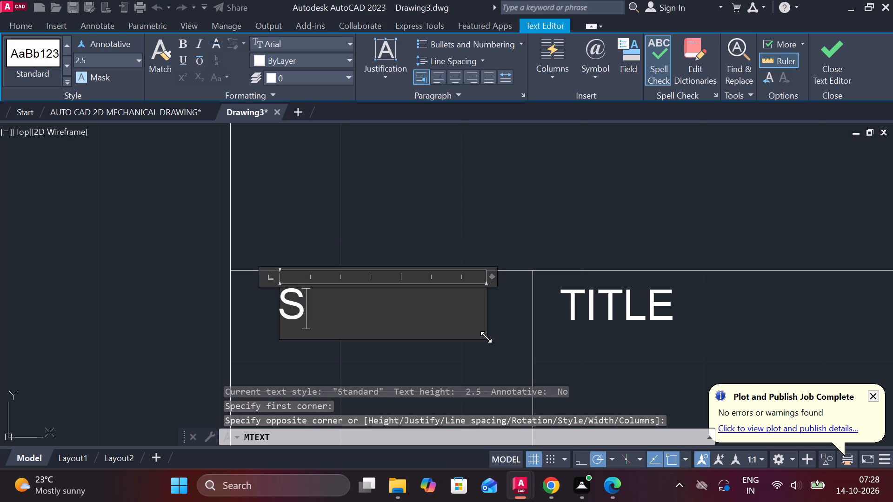
text(CALE 1)
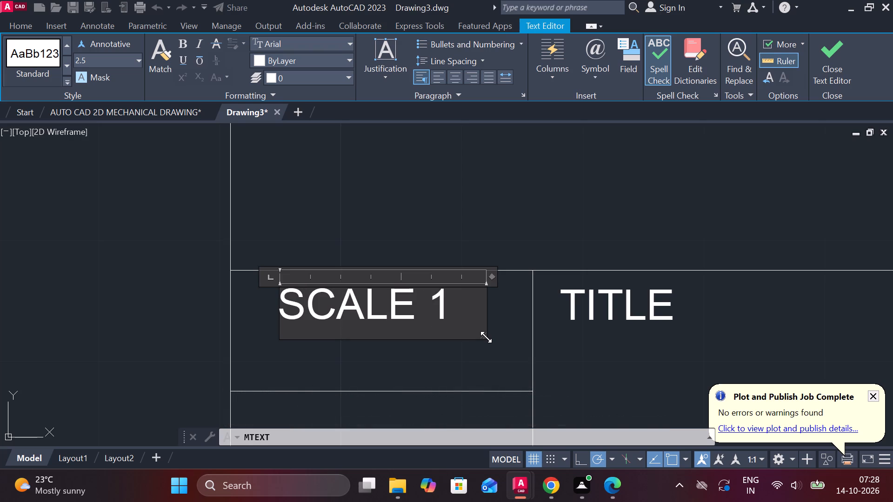
text(:1)
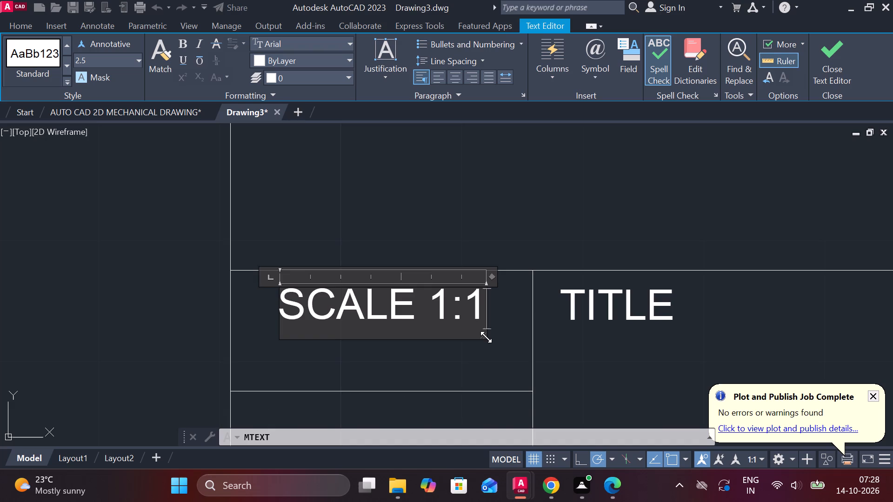
click(454, 82)
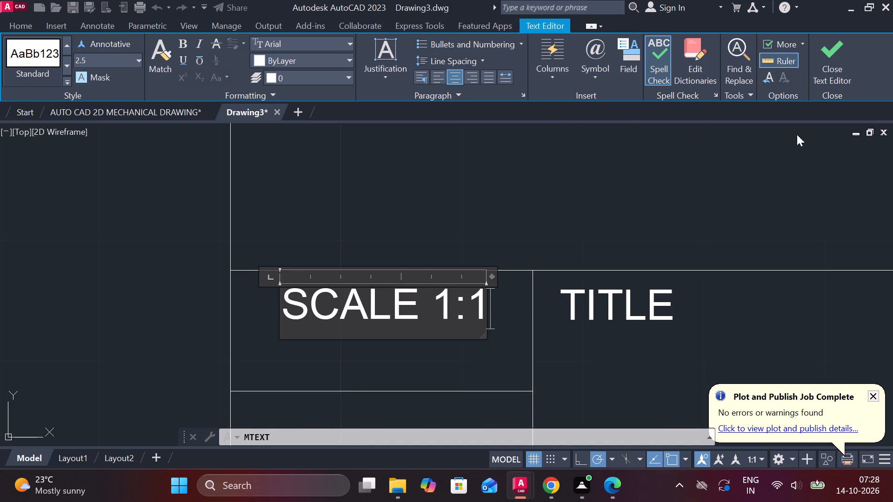
click(836, 66)
Move the SCALE 1:1 text down to the vertical middle of its cell.
scroll(453, 246, down, 2)
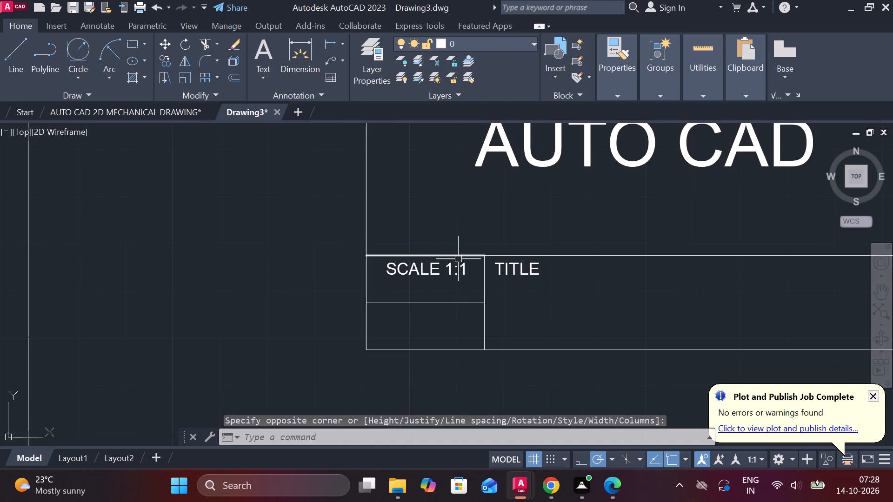
click(442, 272)
click(388, 262)
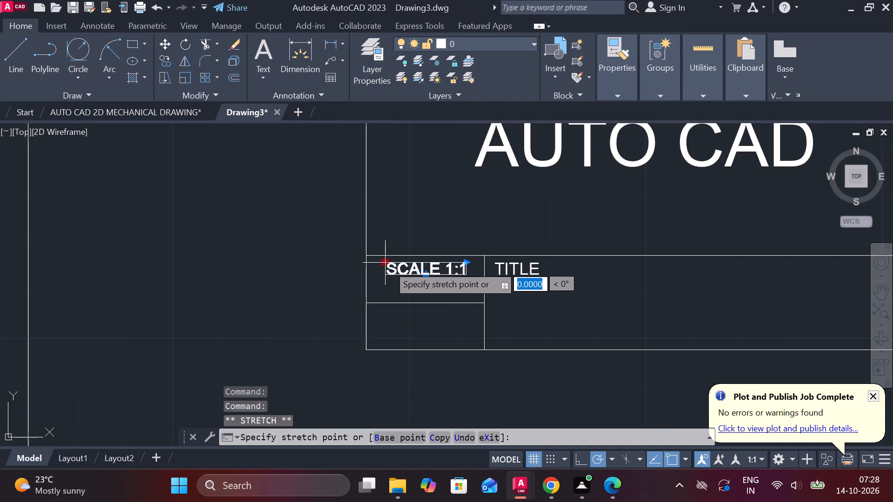
click(388, 269)
scroll(397, 264, up, 2)
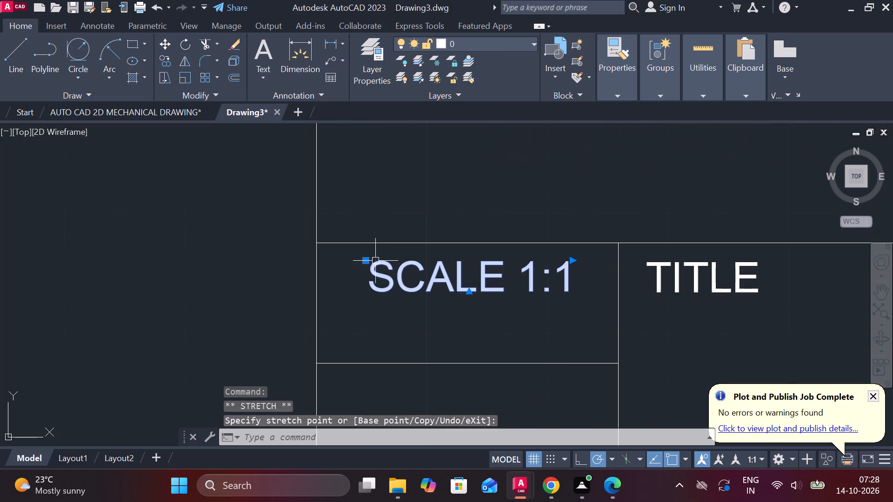
click(367, 260)
click(361, 280)
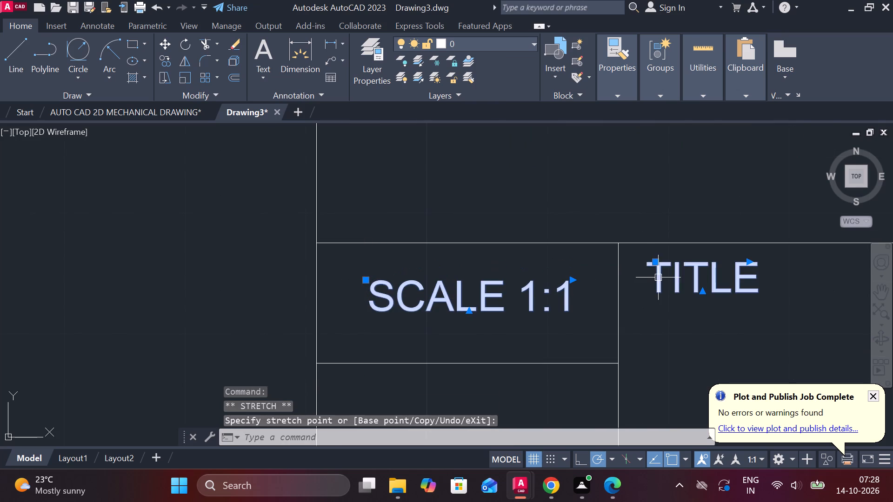
Move the TITLE text slightly down from the top edge of its cell.
click(658, 277)
click(653, 262)
click(651, 277)
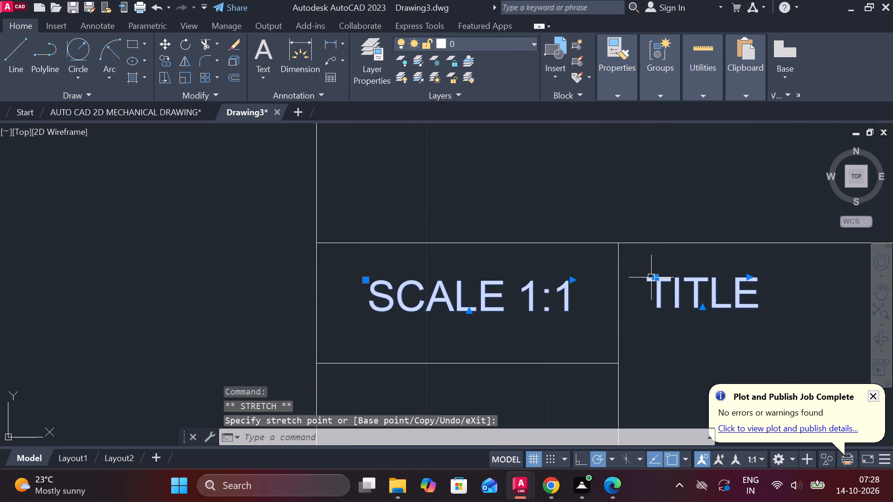
key(Escape)
scroll(719, 294, down, 1)
middle_drag(672, 337, 635, 305)
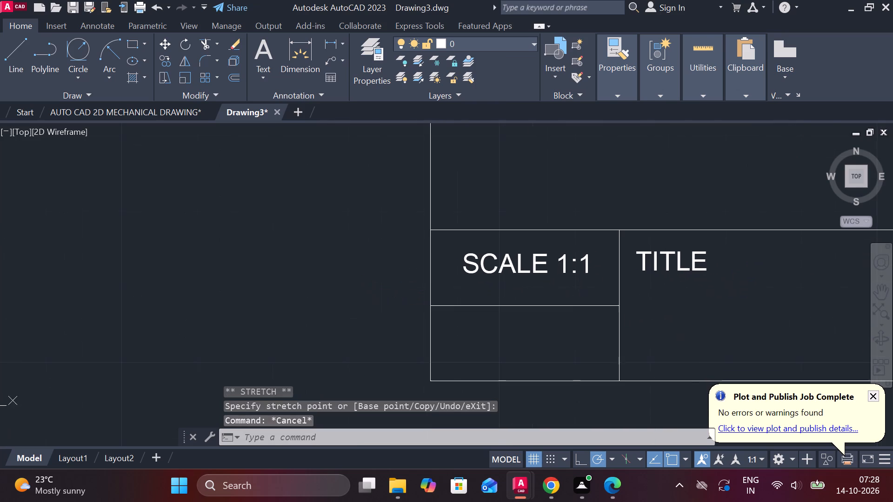
Draw two concentric circles of diameter 3 and 5 in the lower row of the split cell, under SCALE 1:1.
text(C)
key(space)
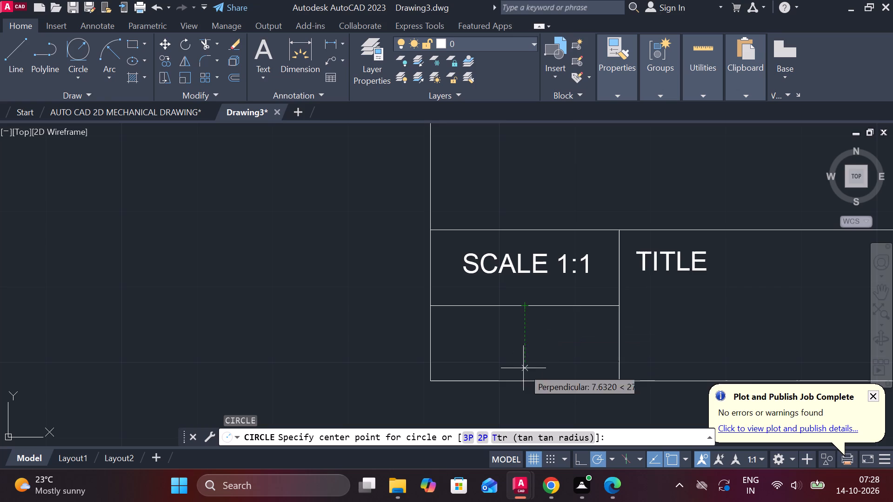
scroll(513, 369, up, 2)
click(407, 309)
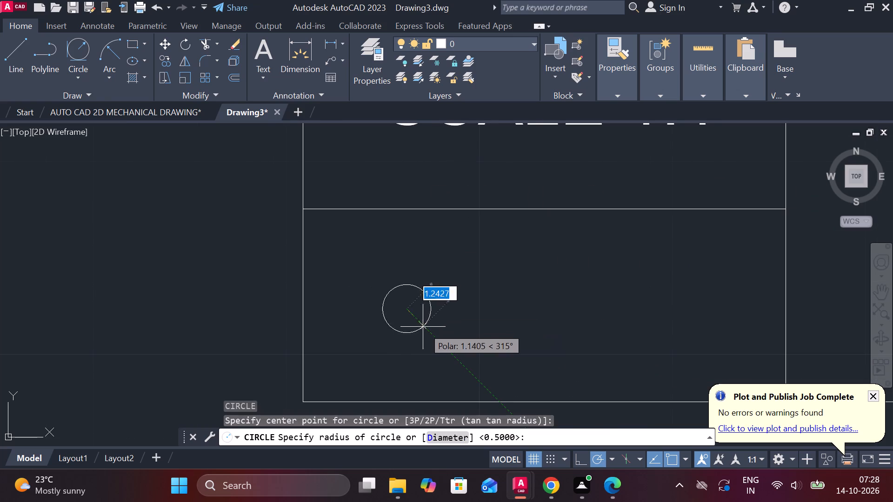
text(D)
key(space)
key(3)
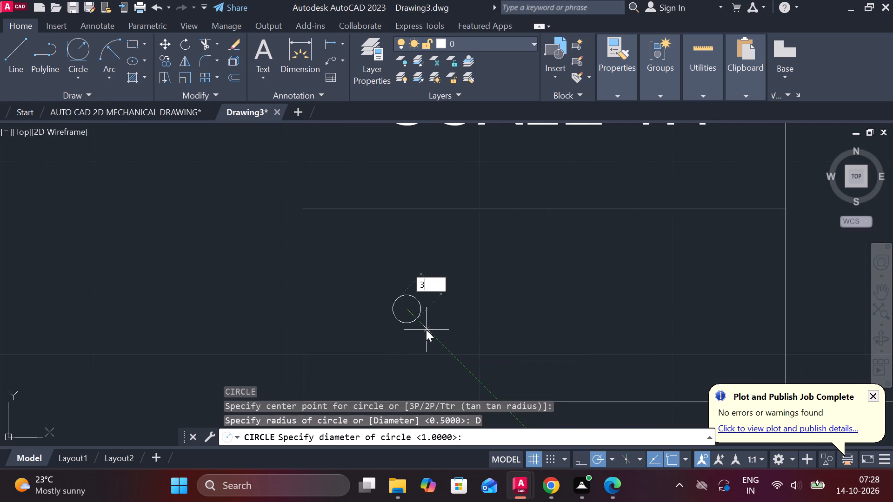
key(Return)
text(C)
key(space)
click(412, 314)
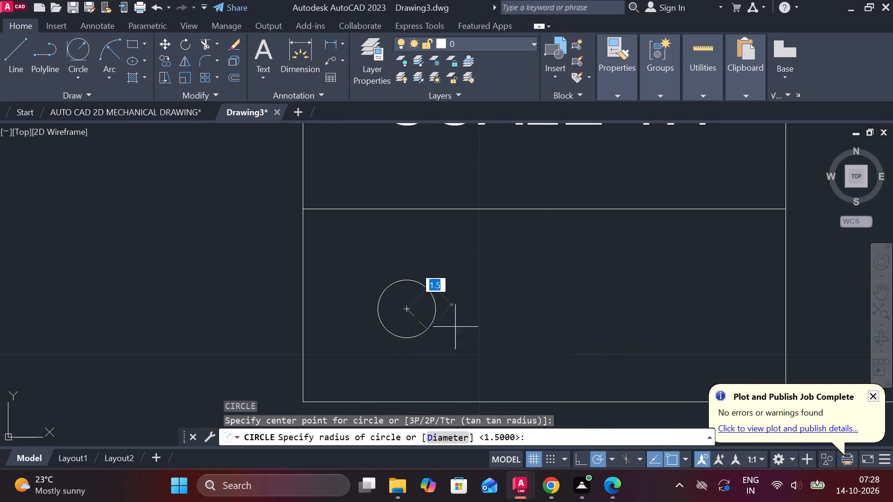
key(d)
key(space)
text(5)
key(Return)
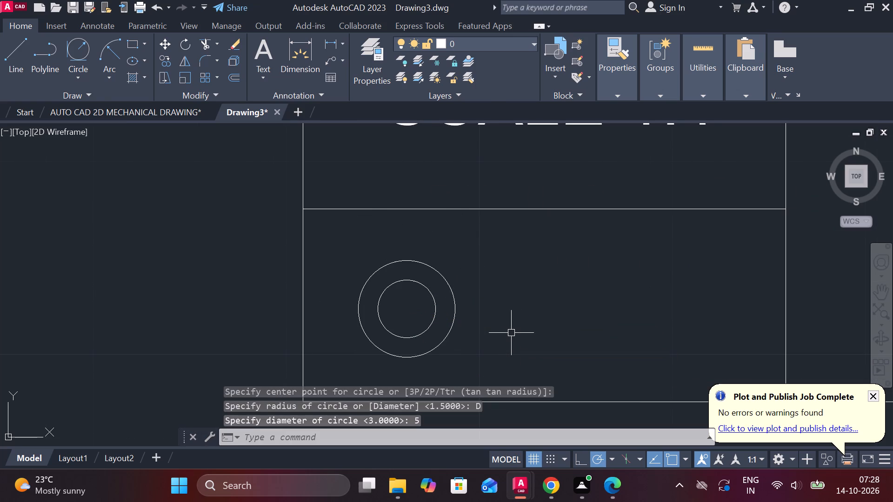
Draw a four-line trapezoid beside the circles, its short vertical side level with the inner circle and its long side farther away.
key(l)
key(Return)
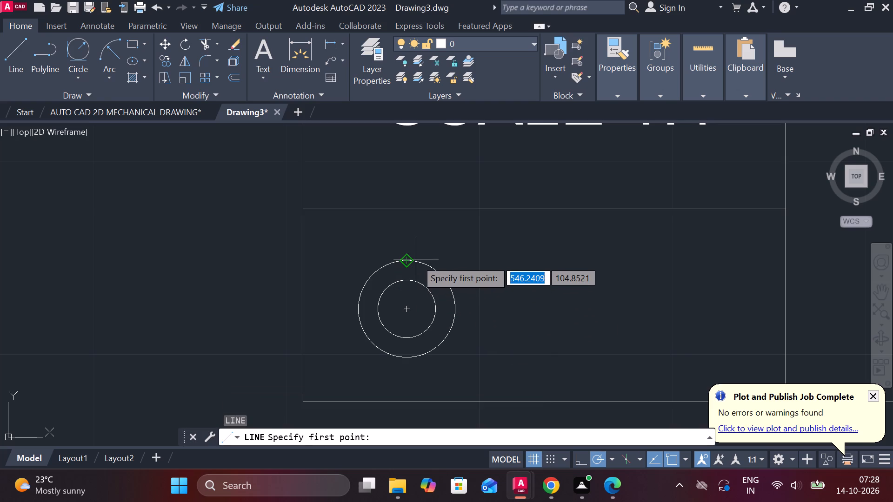
click(571, 254)
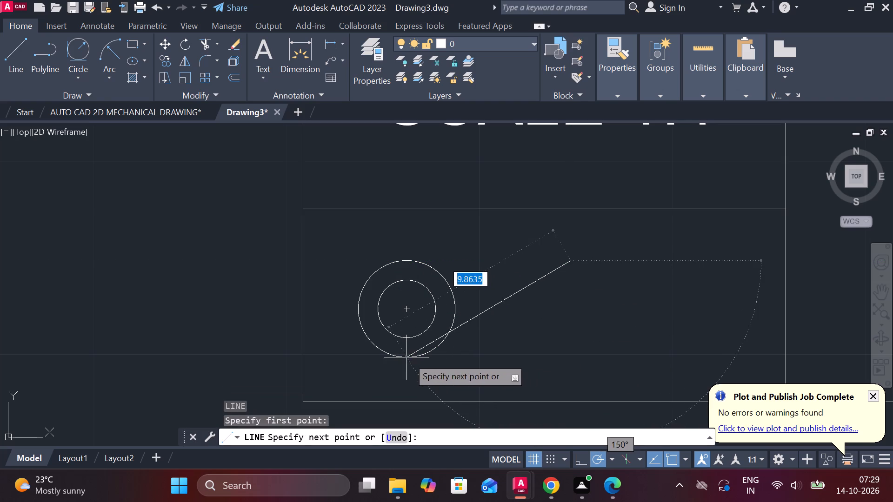
click(569, 347)
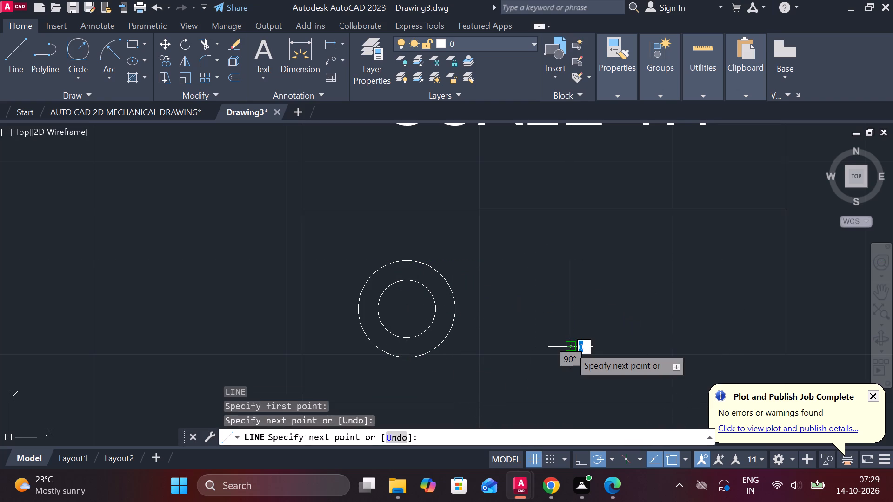
key(Escape)
key(space)
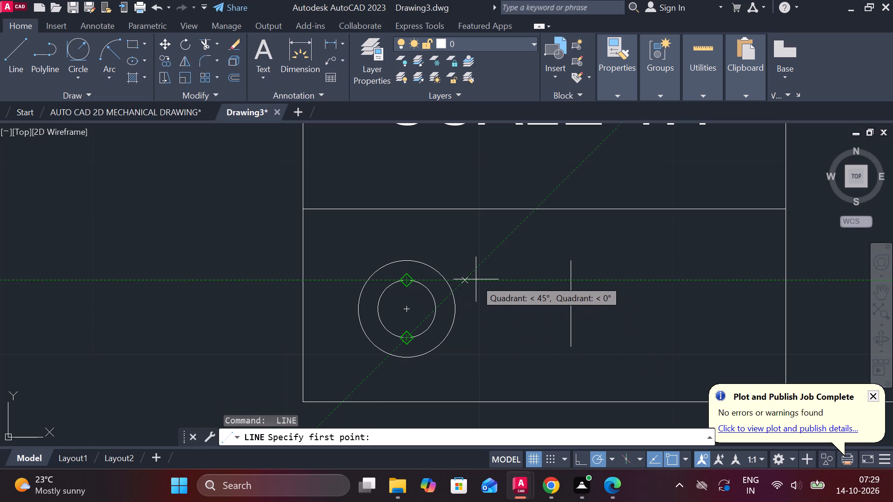
click(476, 279)
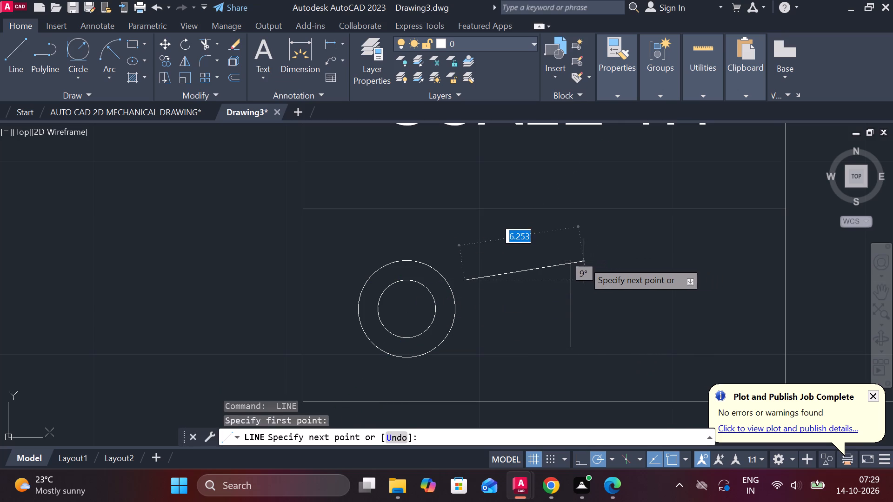
click(573, 261)
key(Escape)
key(space)
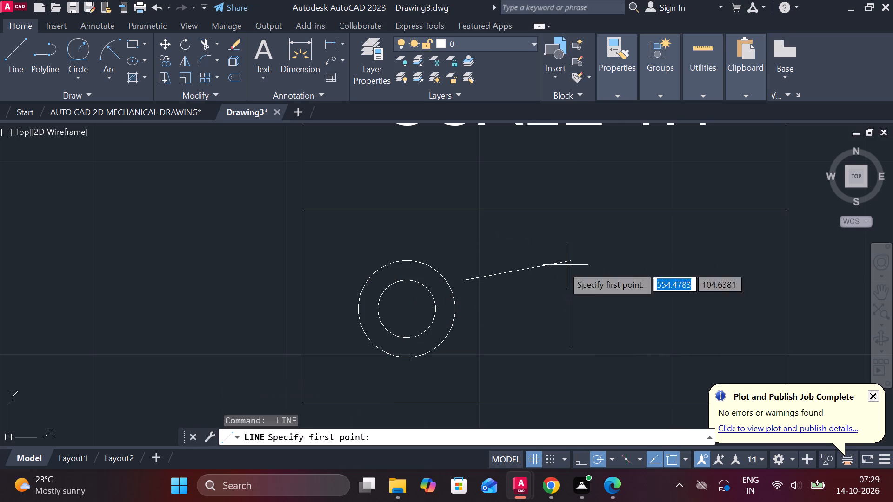
click(472, 288)
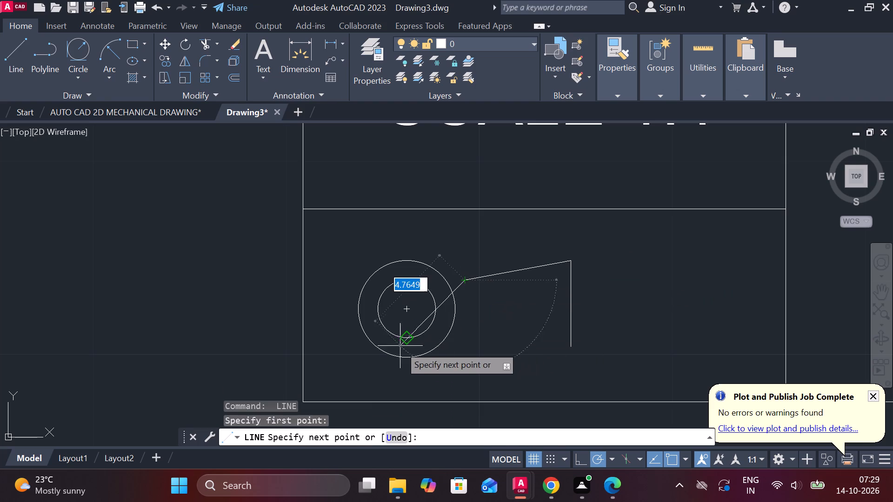
click(466, 341)
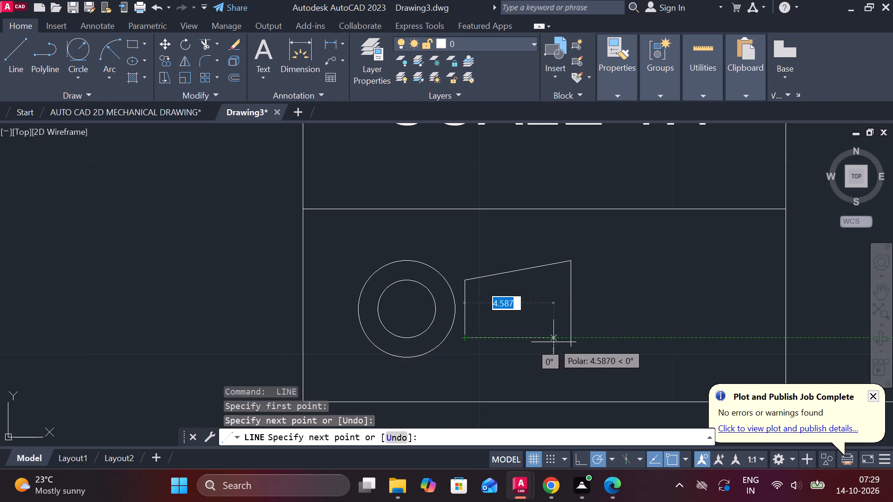
click(573, 346)
key(Escape)
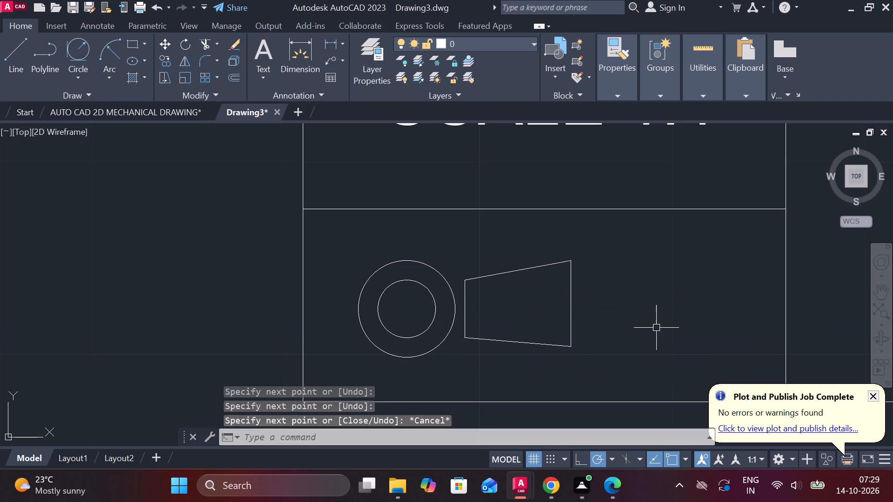
Erase the trapezoid's sloping lower edge.
scroll(499, 346, up, 1)
middle_drag(500, 346, 513, 347)
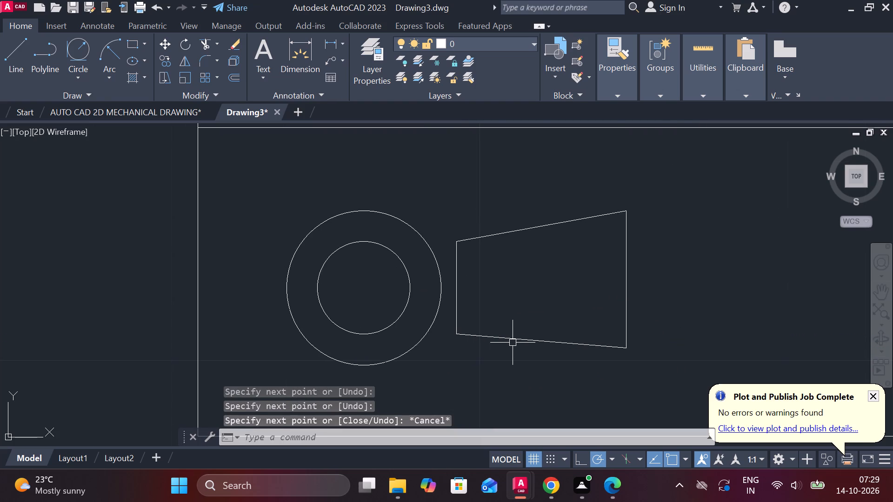
scroll(513, 343, down, 2)
scroll(500, 350, up, 1)
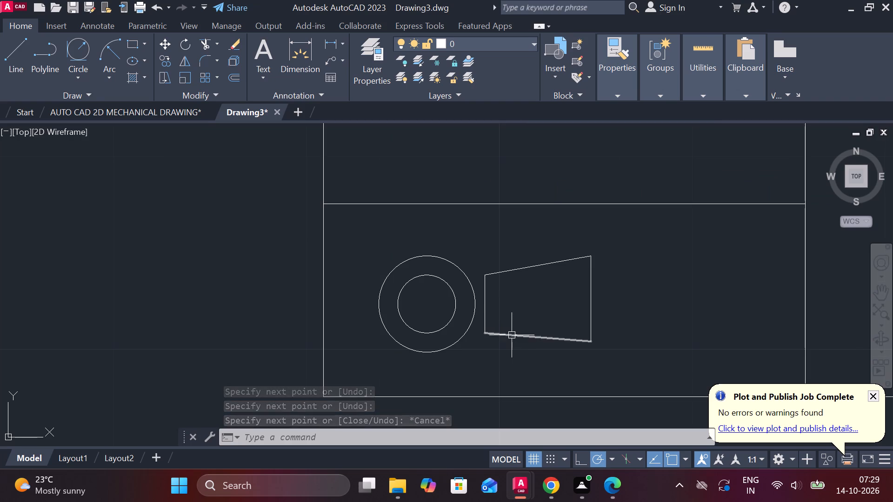
click(512, 335)
text(E)
key(space)
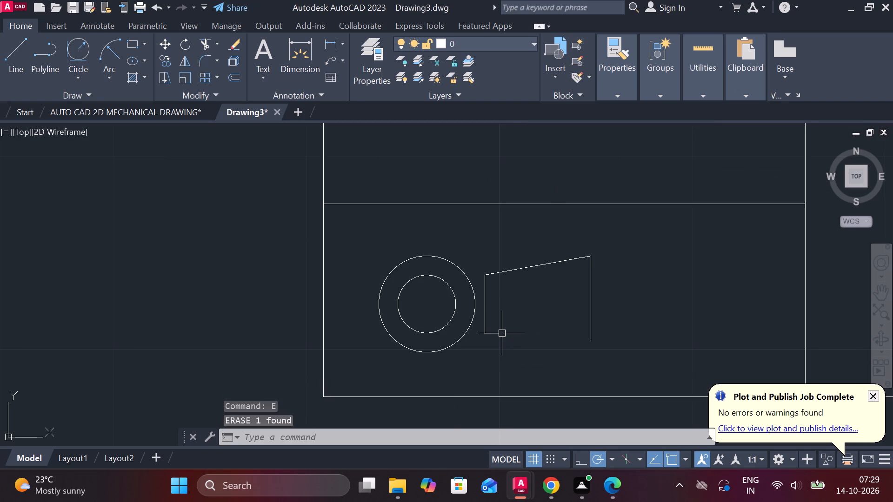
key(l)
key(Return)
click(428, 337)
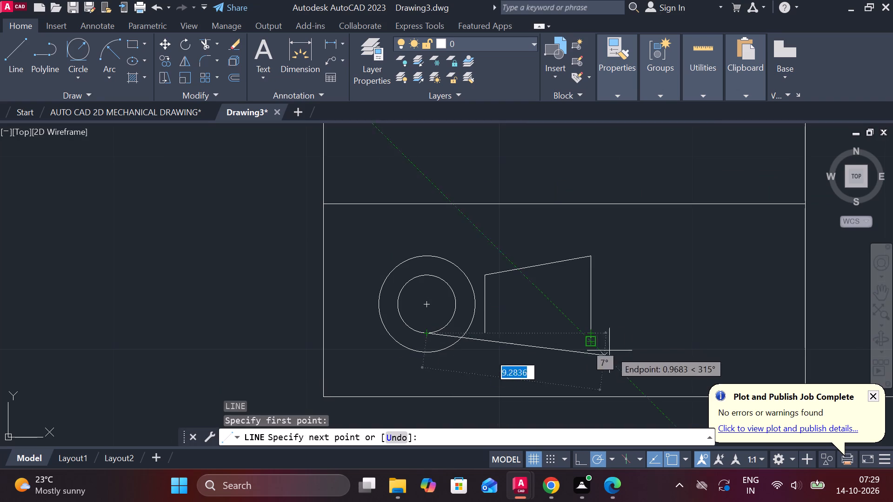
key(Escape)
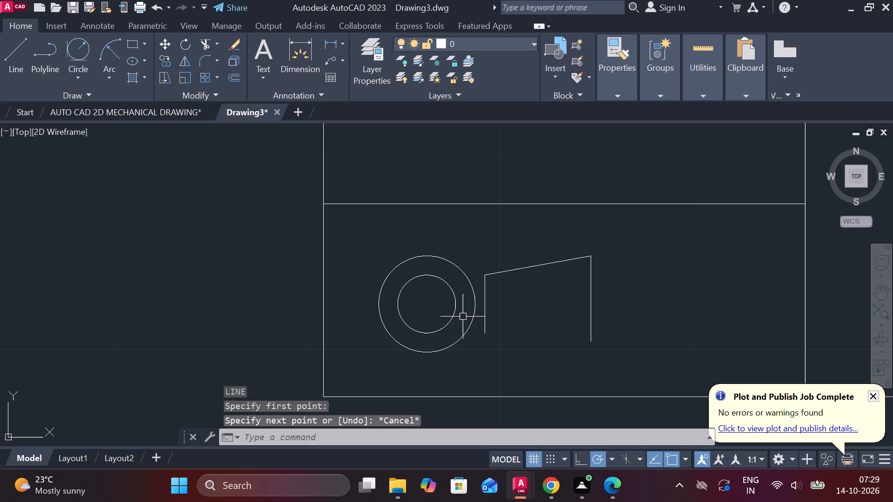
Draw a horizontal guide line from the outer circle's bottom to below the trapezoid's long side, continuing to the short side's lower end.
key(l)
key(Return)
click(422, 351)
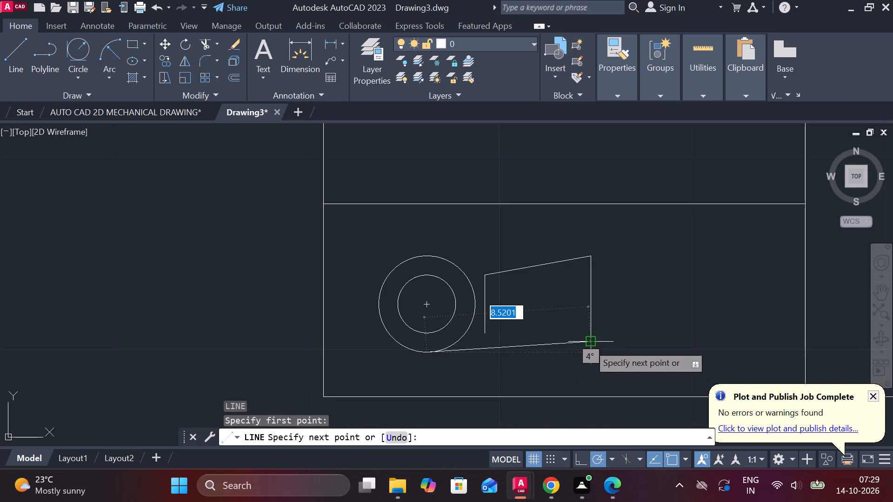
click(589, 353)
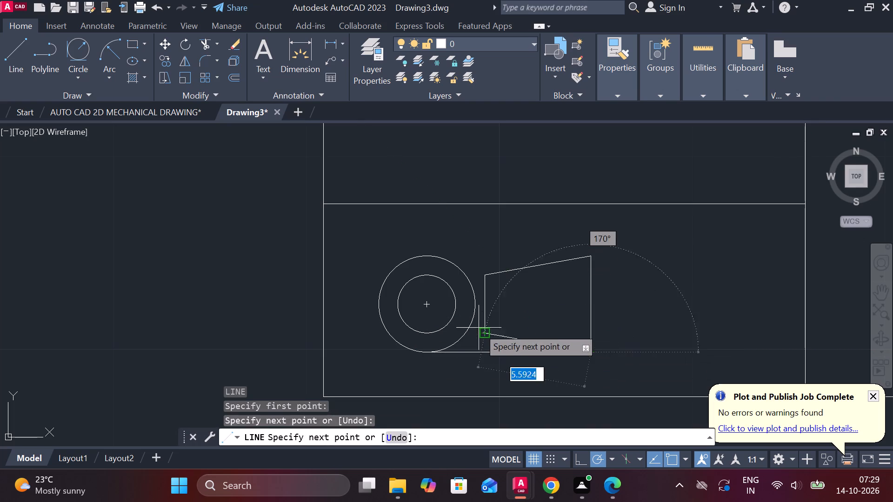
click(484, 330)
key(Escape)
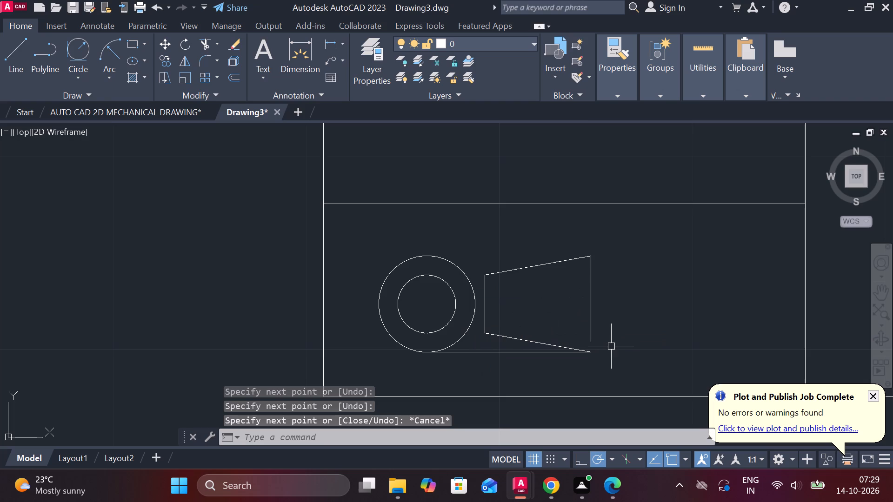
Extend the trapezoid's long vertical side down to the new lower corner and trim away the horizontal guide line.
text(EX)
key(space)
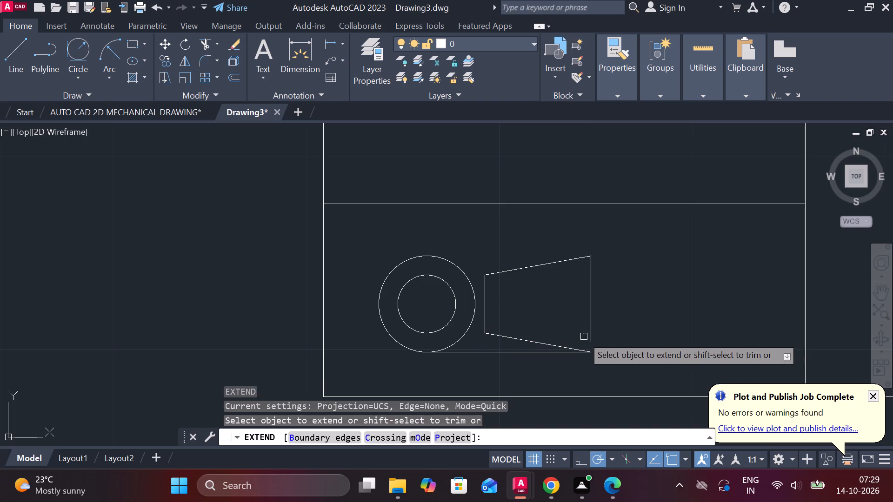
click(591, 319)
key(Escape)
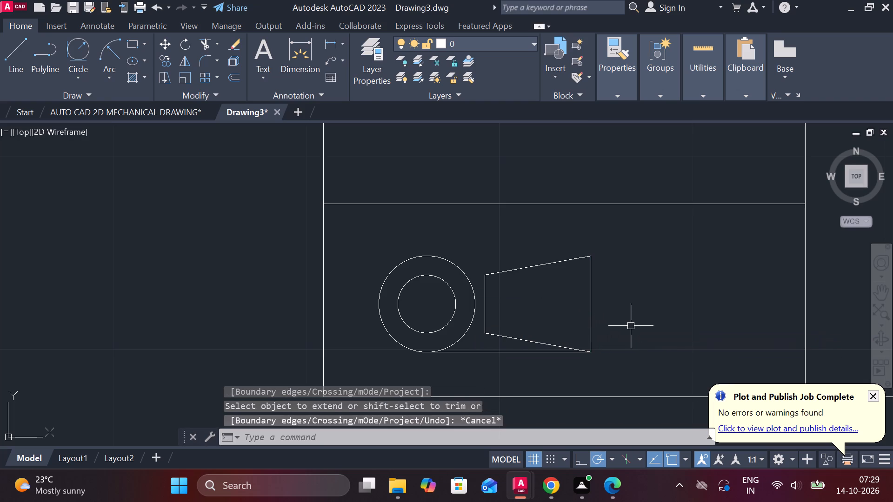
text(TR)
key(space)
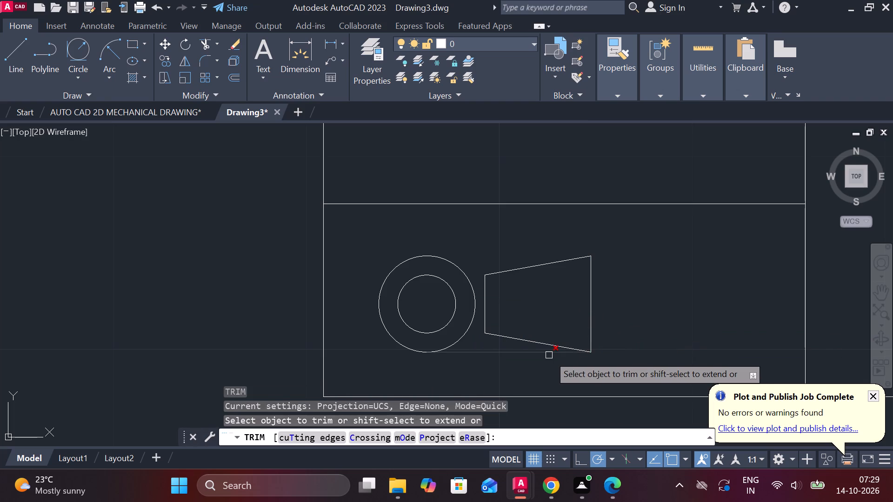
click(549, 355)
key(Escape)
Draw a horizontal centre line through the circles and trapezoid, and a vertical centre line through the circles, both overshooting the outlines.
key(l)
key(Return)
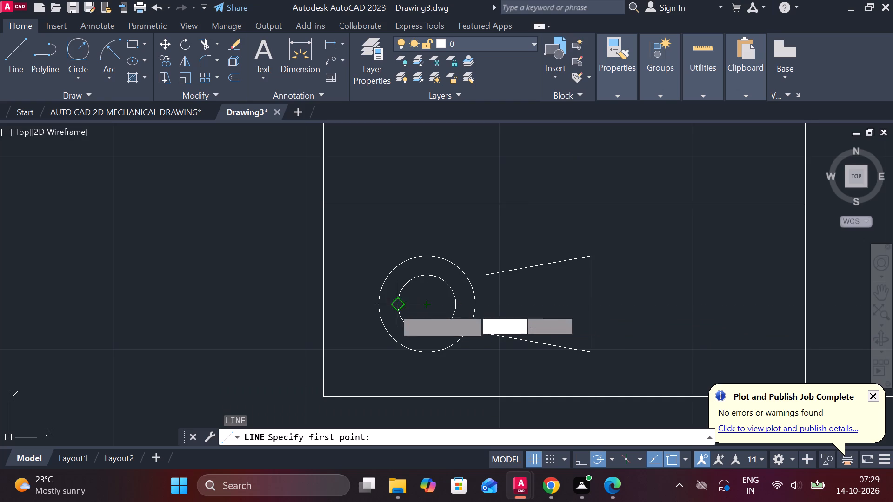
click(366, 309)
click(618, 309)
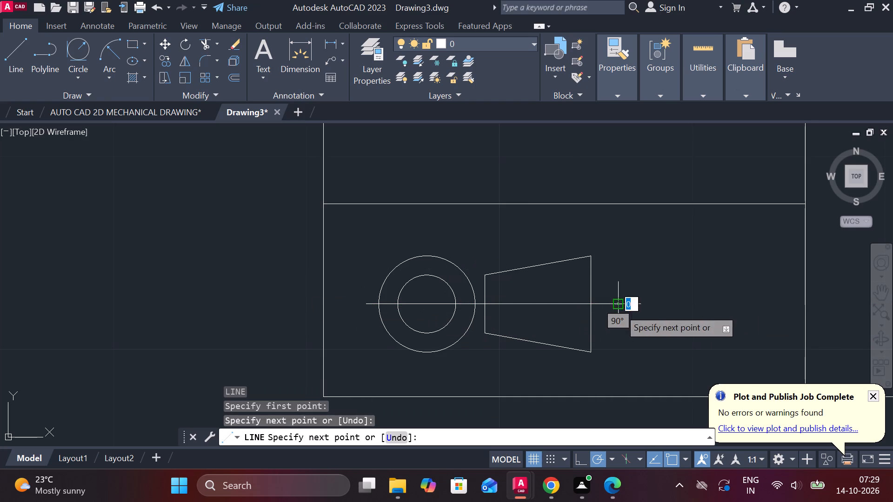
key(Escape)
key(space)
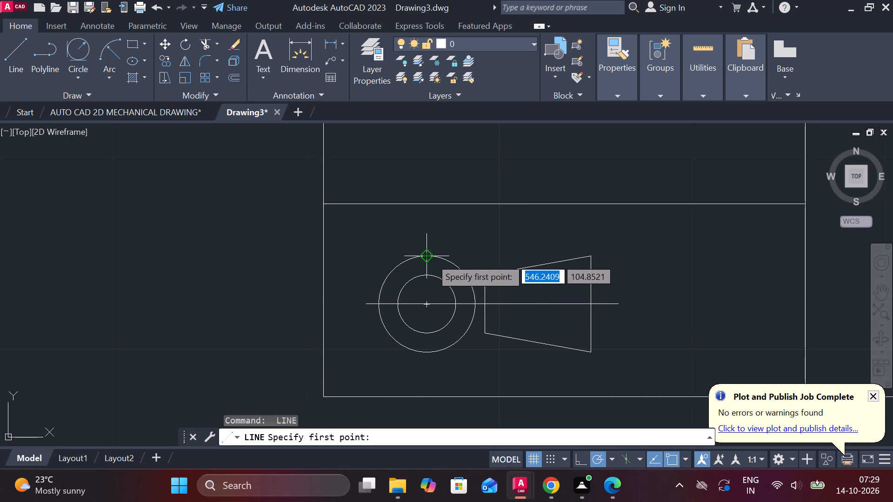
click(429, 243)
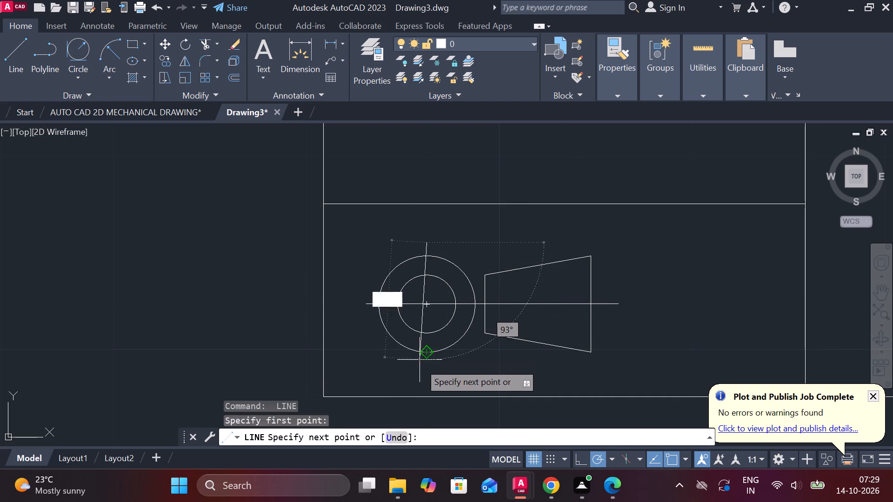
click(425, 374)
key(Escape)
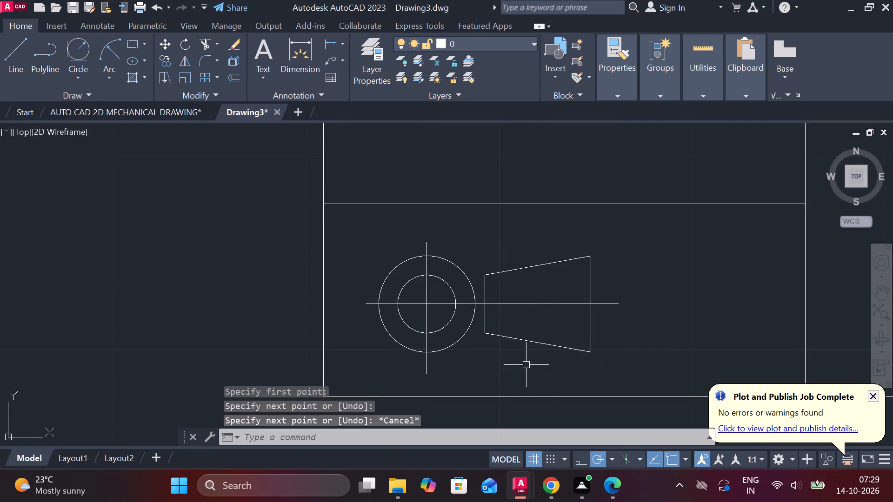
Move the whole projection symbol about 4.1 units horizontally to the right to centre it in its cell.
click(353, 228)
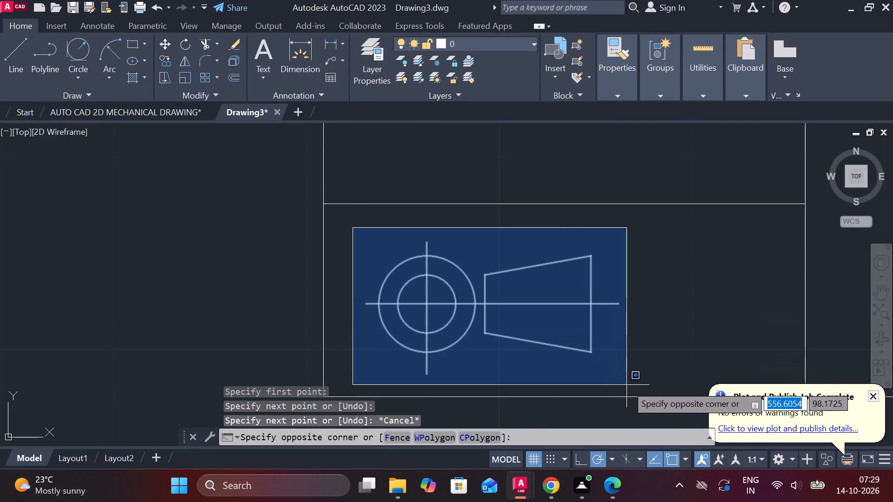
click(626, 385)
key(m)
key(Return)
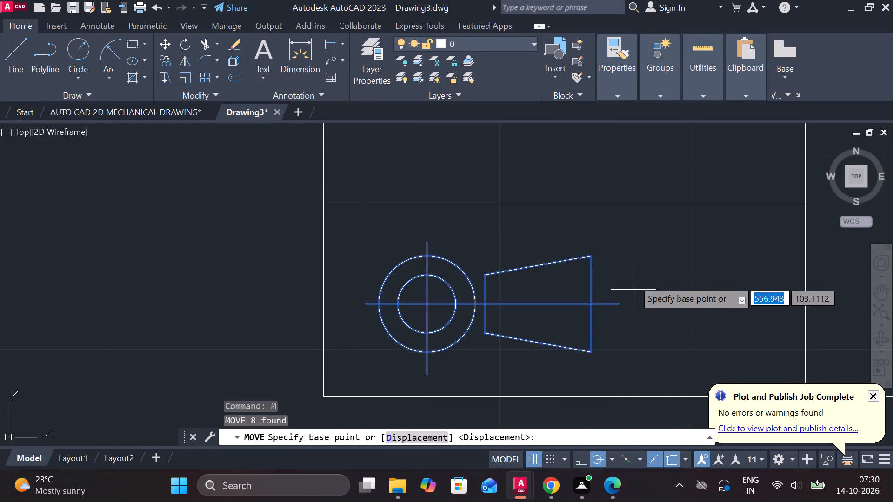
click(618, 301)
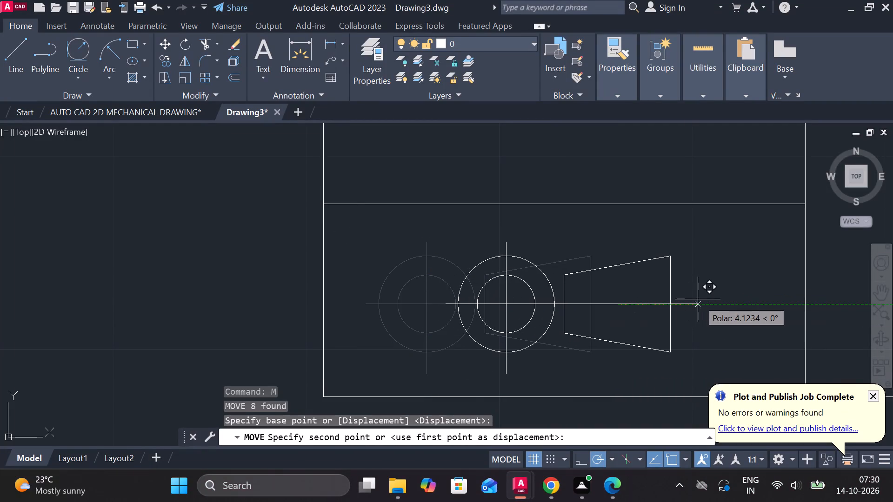
click(698, 299)
scroll(698, 299, down, 2)
middle_click(720, 305)
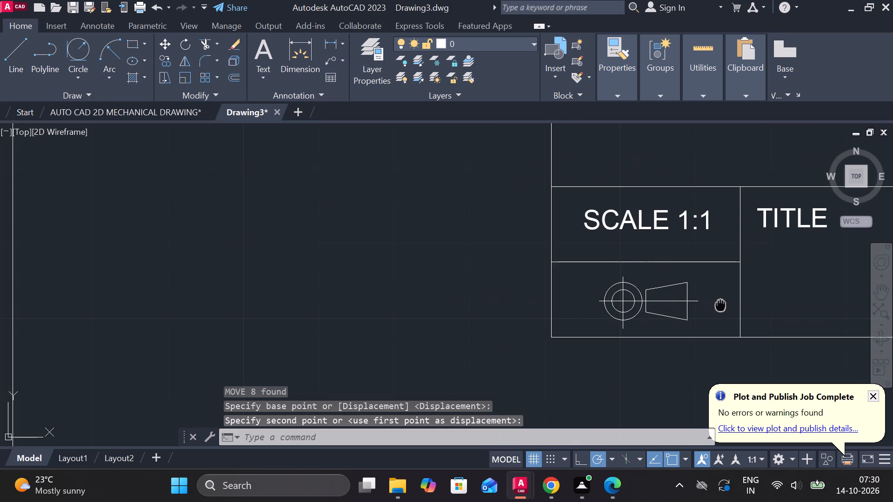
scroll(719, 305, down, 2)
middle_drag(717, 305, 509, 332)
scroll(542, 316, up, 1)
key(Escape)
middle_drag(570, 317, 555, 317)
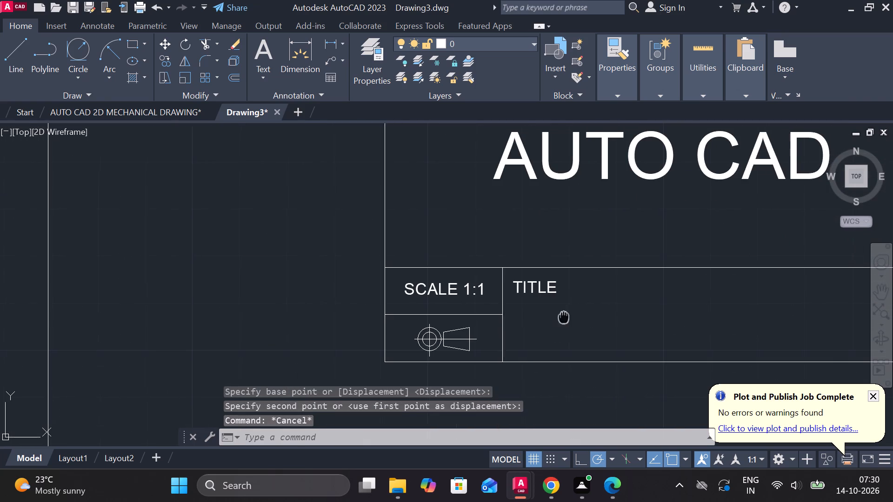
Add centre-justified multiline text CHESS PIECES below the TITLE label in the title block's title cell.
middle_drag(555, 317, 490, 310)
text(MT)
key(space)
scroll(496, 309, up, 2)
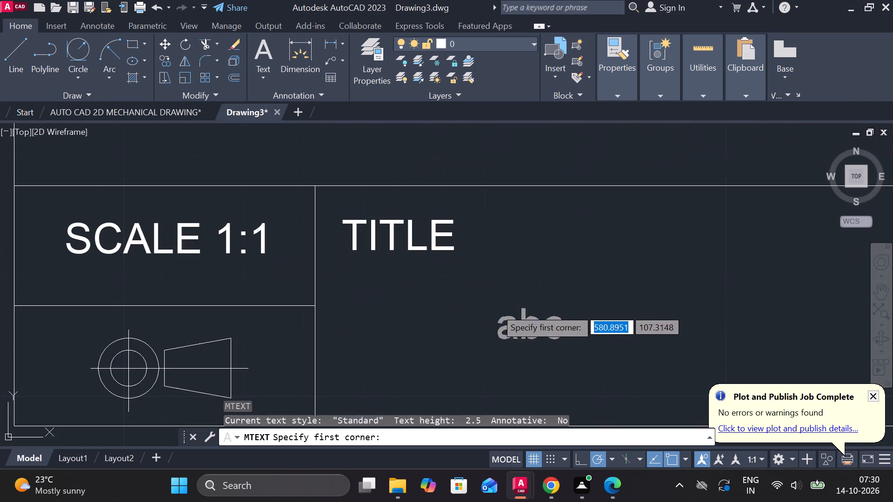
click(473, 284)
scroll(653, 326, down, 2)
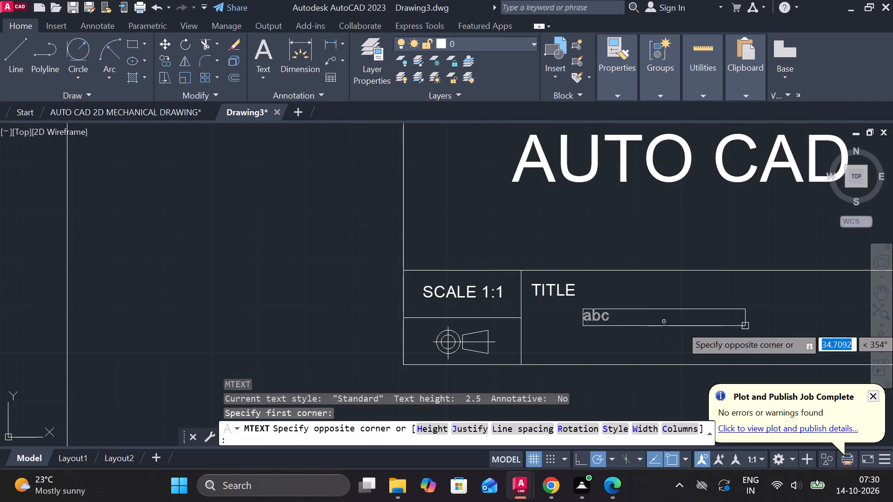
click(807, 326)
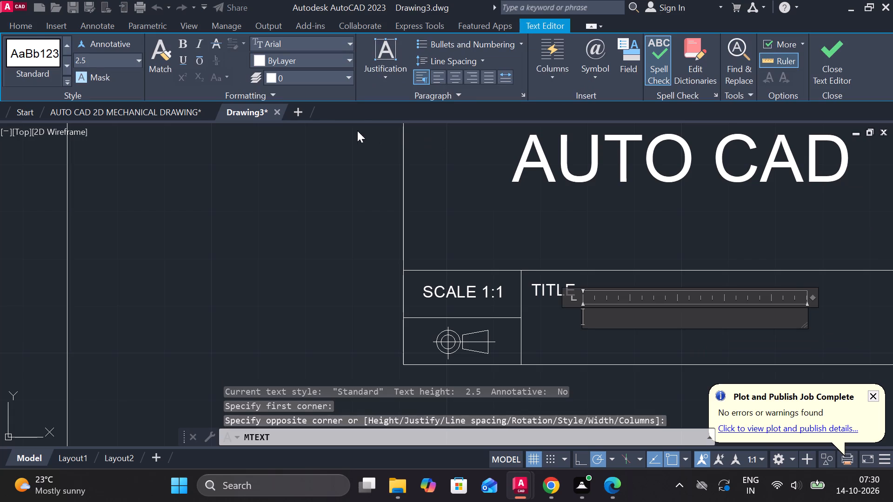
click(453, 79)
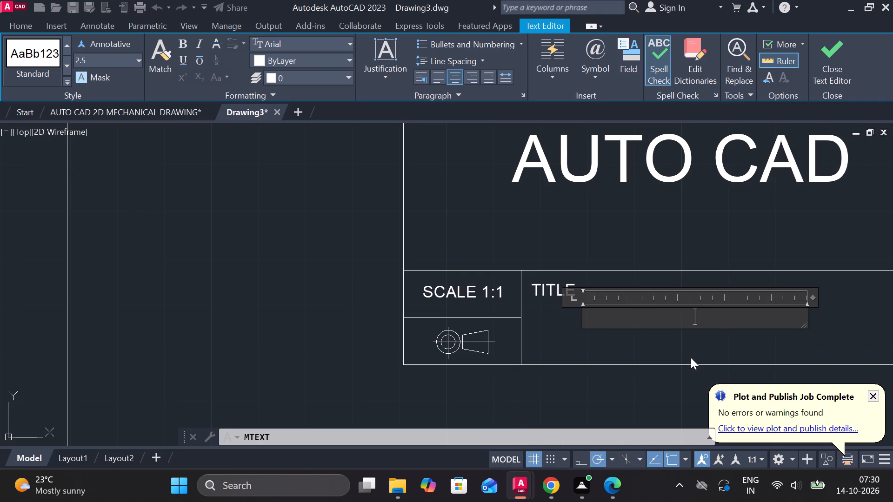
key(c)
text(HESS)
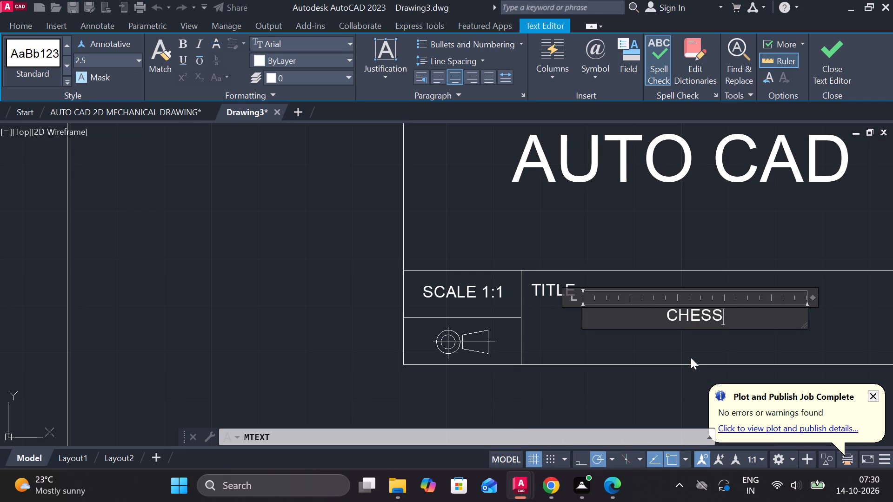
key(space)
text(PIECES)
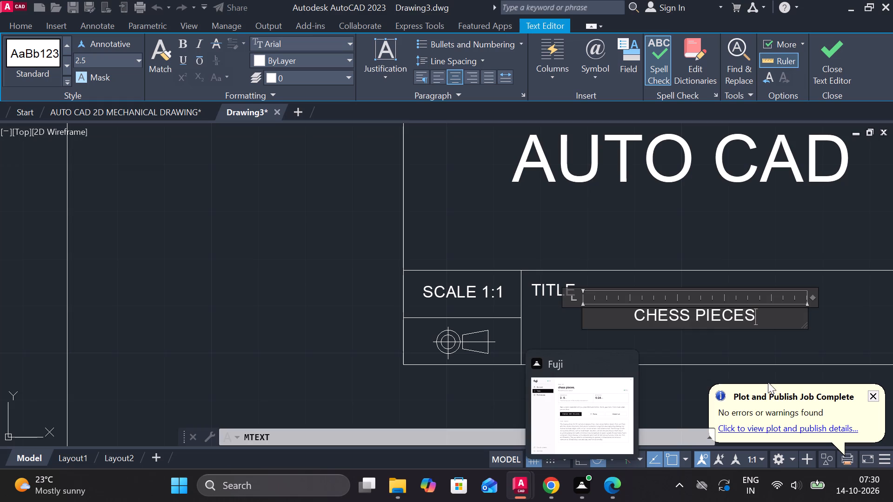
click(822, 59)
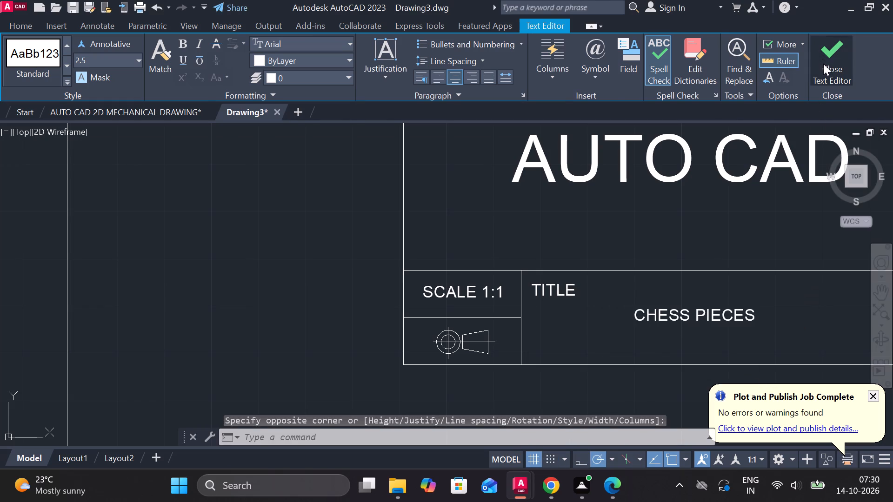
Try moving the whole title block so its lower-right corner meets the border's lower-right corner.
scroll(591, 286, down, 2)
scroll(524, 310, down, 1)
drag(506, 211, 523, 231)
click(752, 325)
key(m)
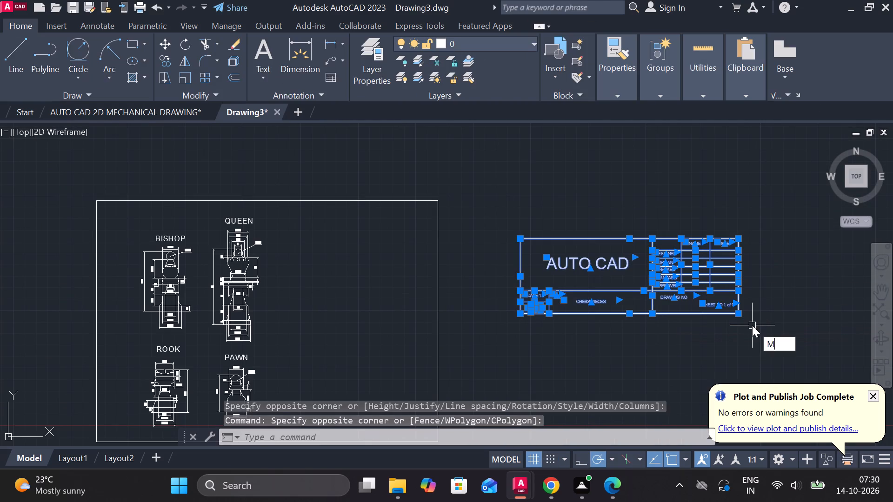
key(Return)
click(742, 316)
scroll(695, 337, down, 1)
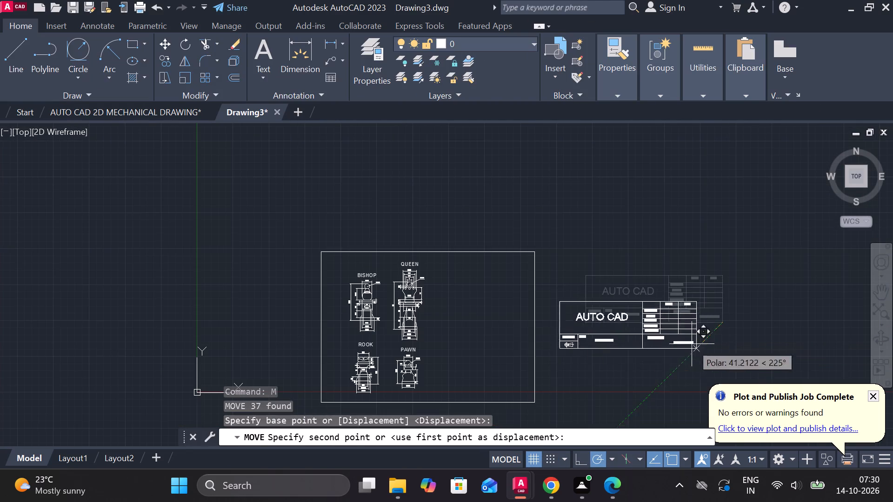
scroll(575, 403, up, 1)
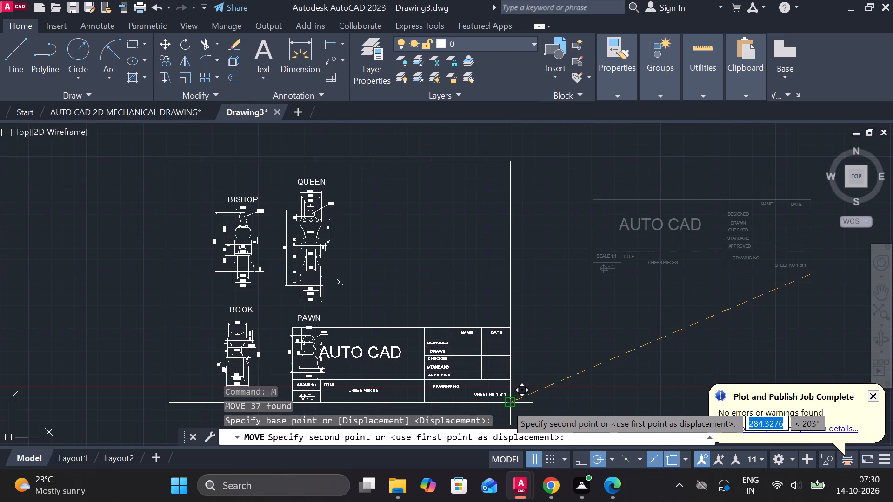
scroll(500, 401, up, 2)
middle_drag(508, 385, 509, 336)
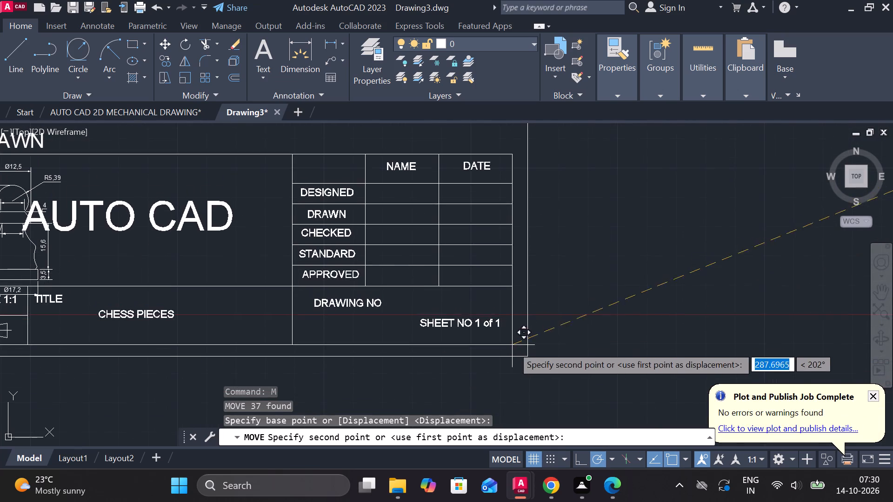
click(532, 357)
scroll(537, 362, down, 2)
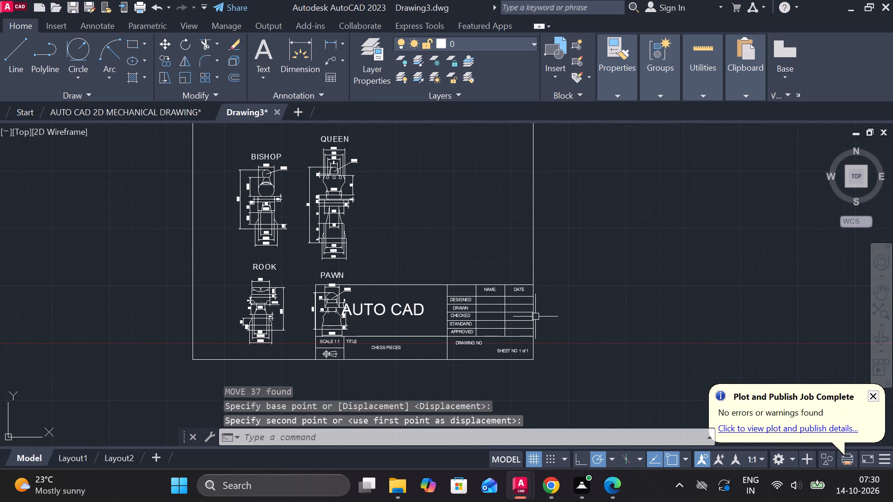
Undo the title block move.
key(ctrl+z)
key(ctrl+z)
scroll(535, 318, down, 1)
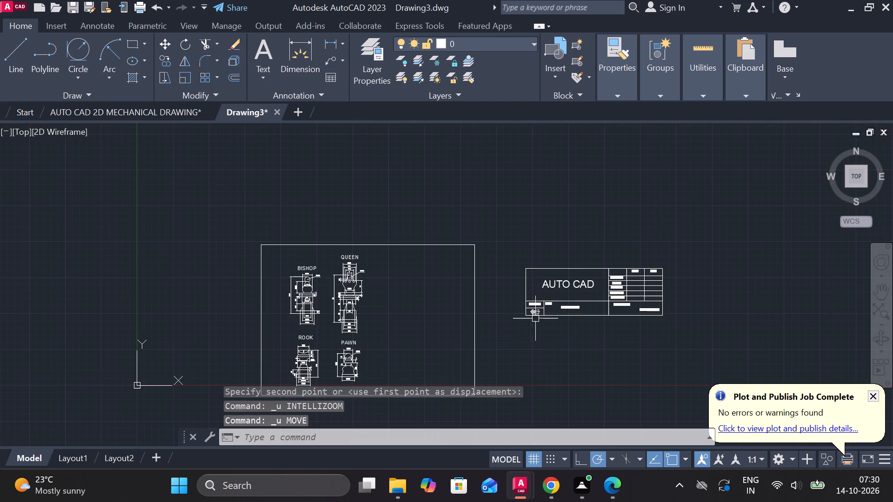
Move the pawn profile with its dimensions and title from below the queen to the empty area right of the queen.
scroll(416, 354, up, 1)
middle_drag(431, 356, 583, 304)
scroll(535, 313, up, 1)
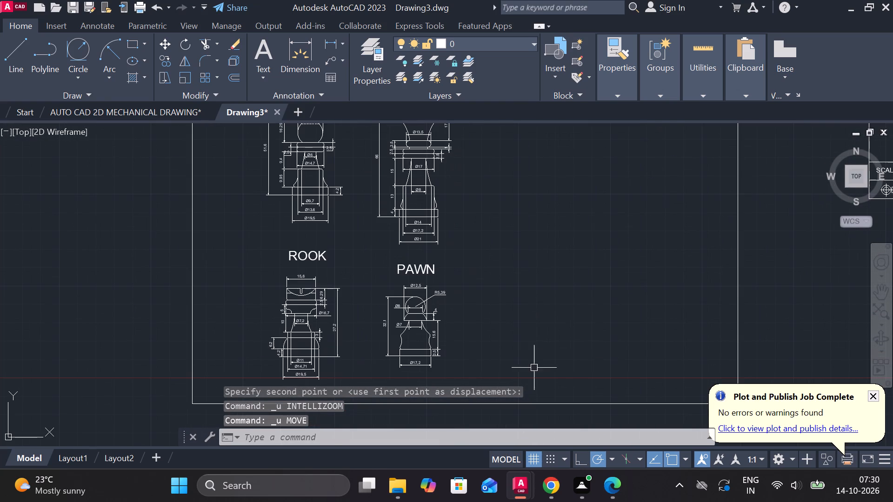
click(373, 259)
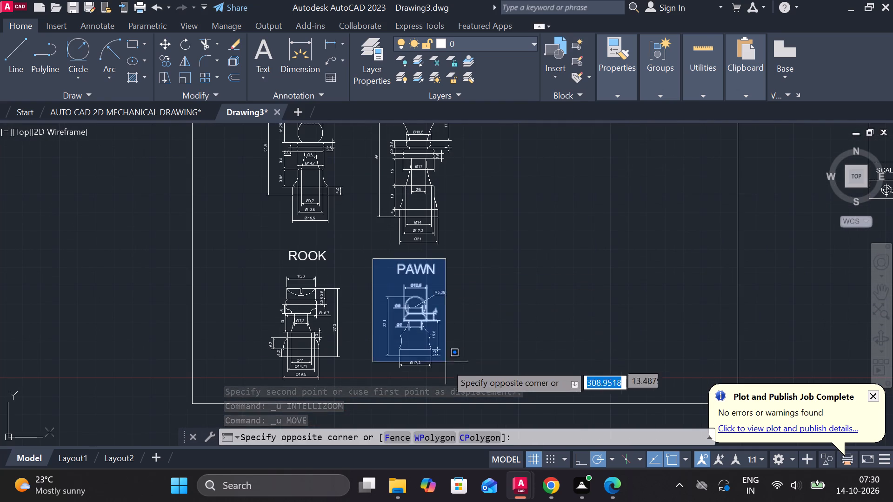
click(472, 376)
key(m)
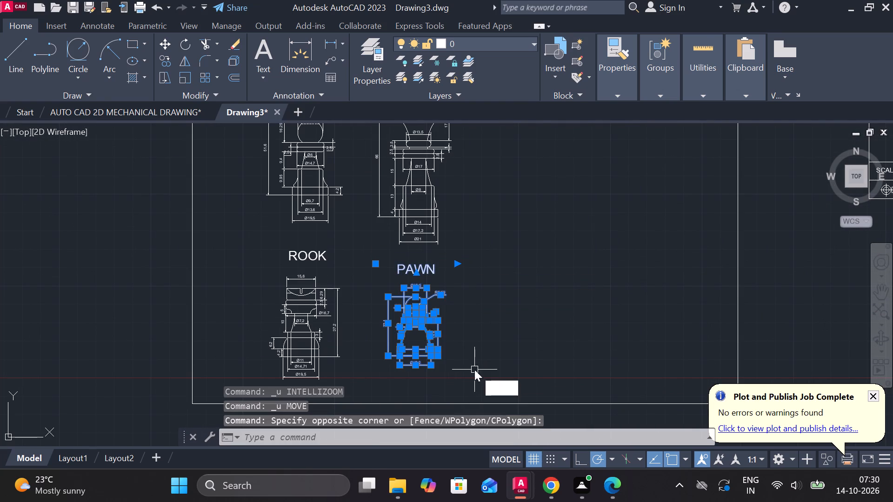
key(Return)
click(473, 360)
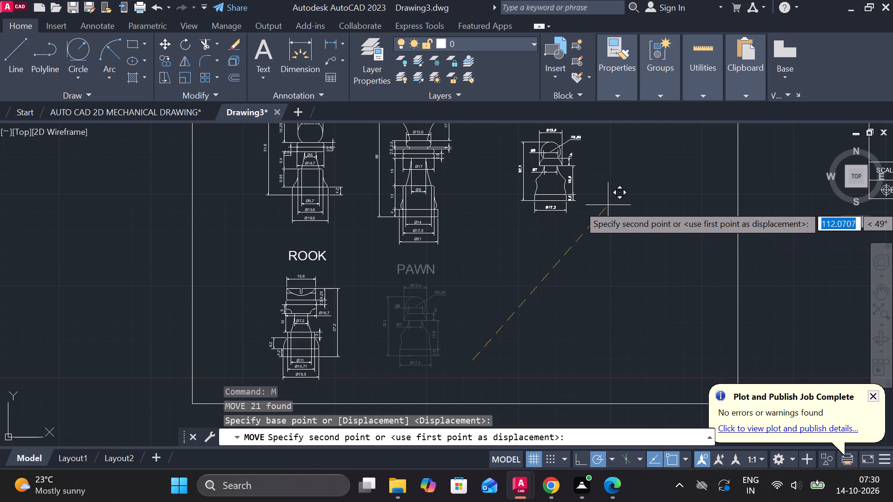
middle_drag(616, 203, 581, 297)
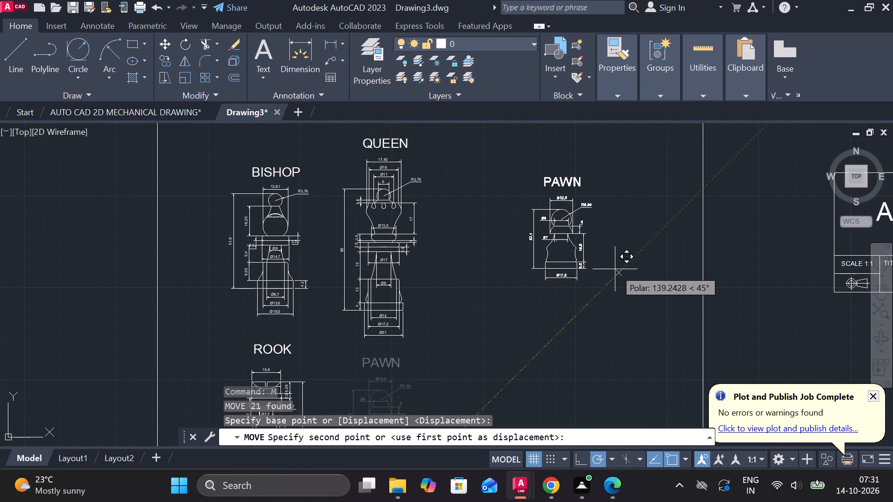
click(634, 277)
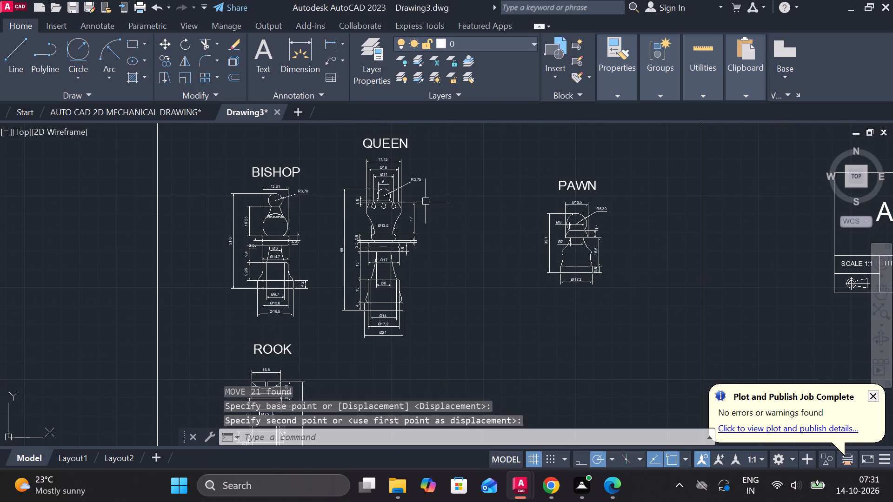
Move the queen profile with its dimensions and title to the right, between the bishop and the pawn.
click(327, 132)
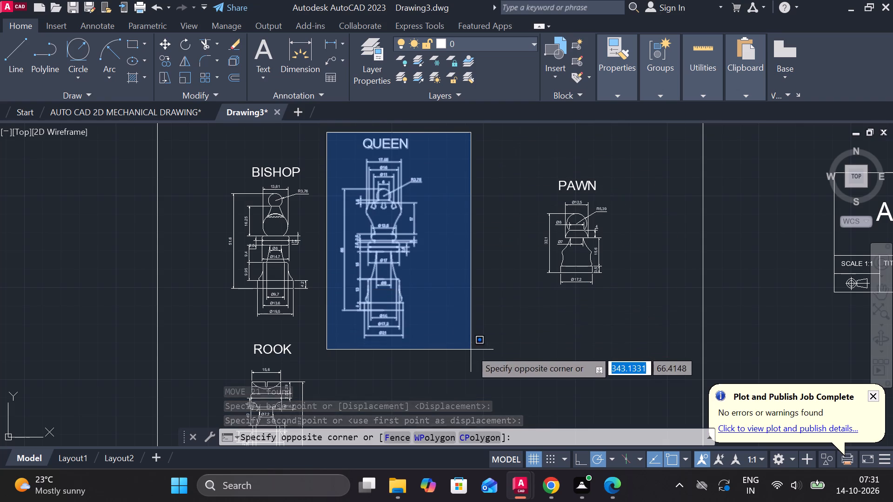
click(471, 349)
key(m)
key(Return)
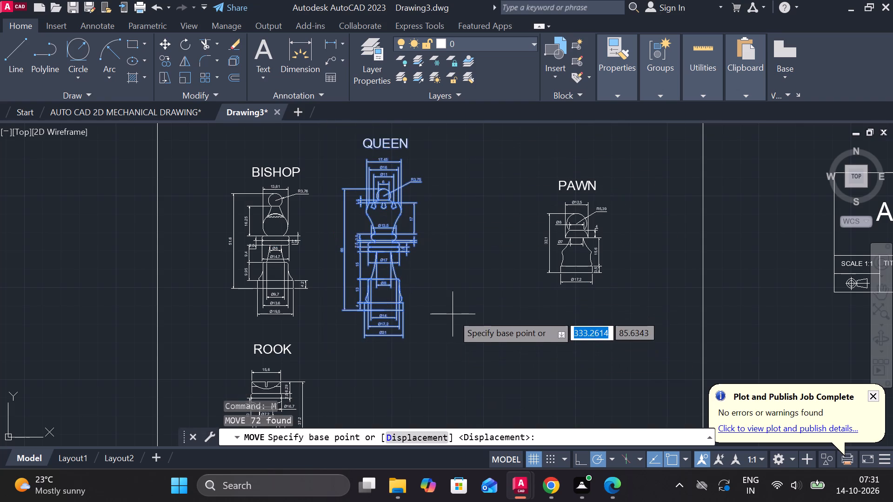
click(453, 314)
click(499, 313)
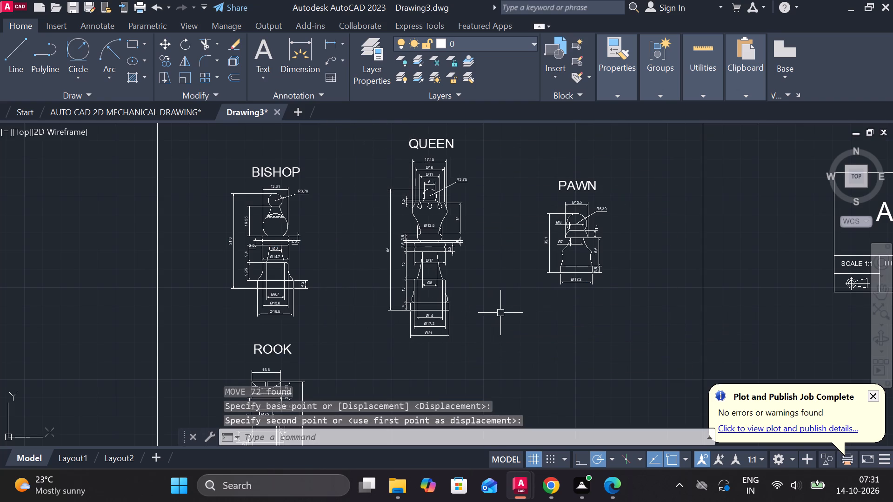
key(Escape)
Move the whole title block by its lower-right corner onto the border's lower-right corner.
scroll(607, 343, down, 1)
middle_drag(592, 357, 553, 315)
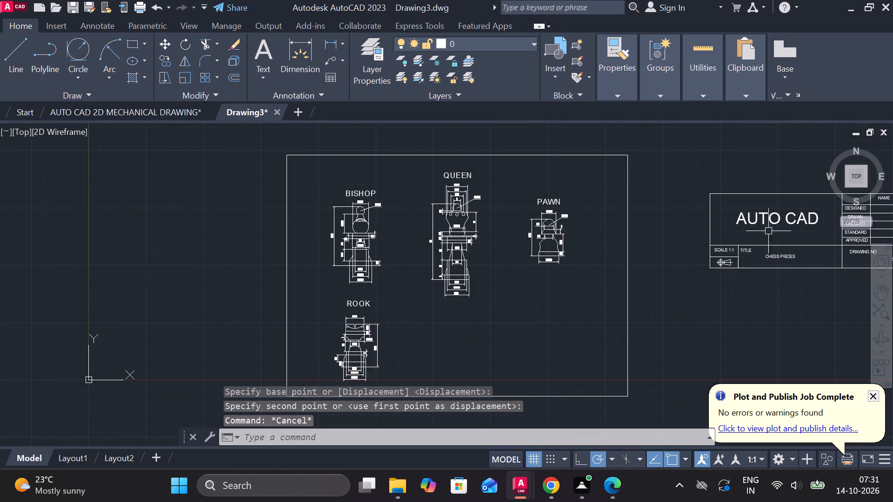
middle_drag(701, 359, 636, 351)
drag(601, 160, 625, 169)
middle_drag(743, 280, 630, 300)
click(805, 328)
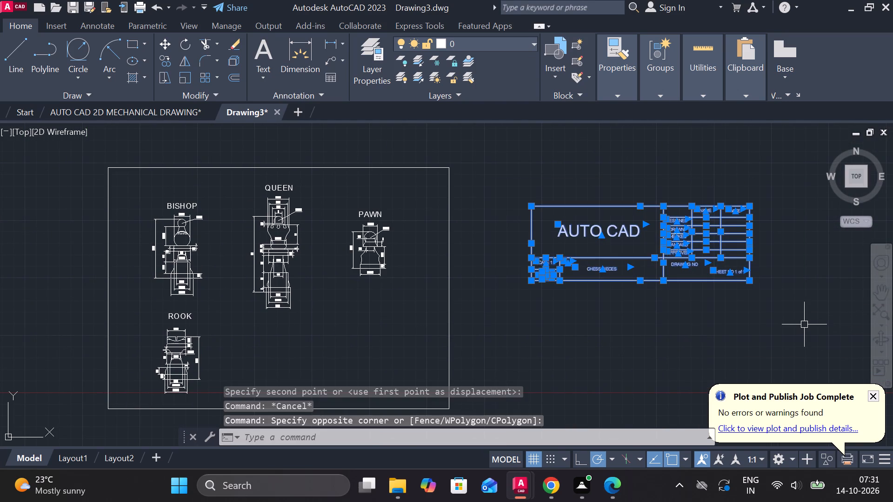
key(m)
key(Return)
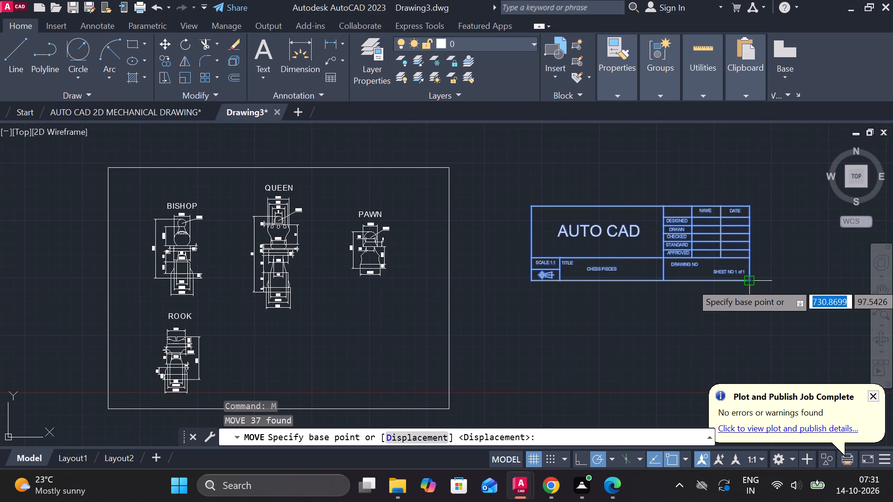
click(751, 283)
middle_drag(554, 372, 611, 347)
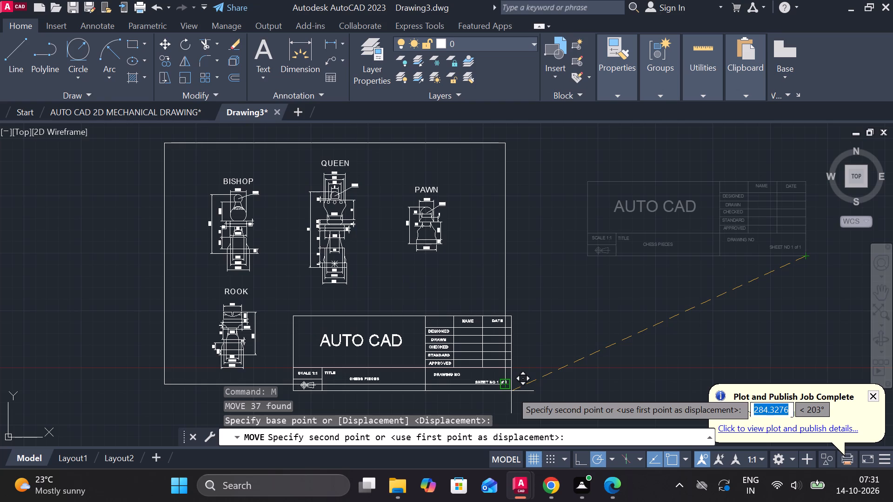
scroll(510, 391, up, 1)
click(502, 381)
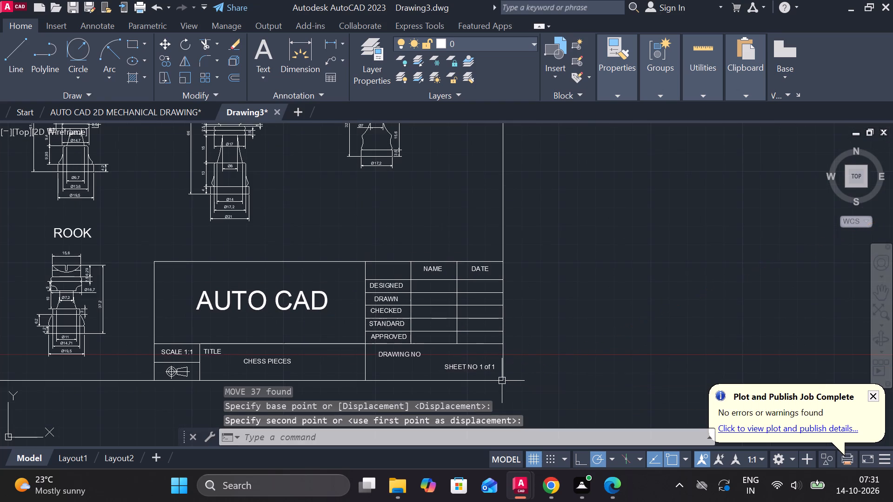
Save the drawing in Documents as CHESS PIECES in AutoCAD 2018 Drawing format.
scroll(508, 381, down, 2)
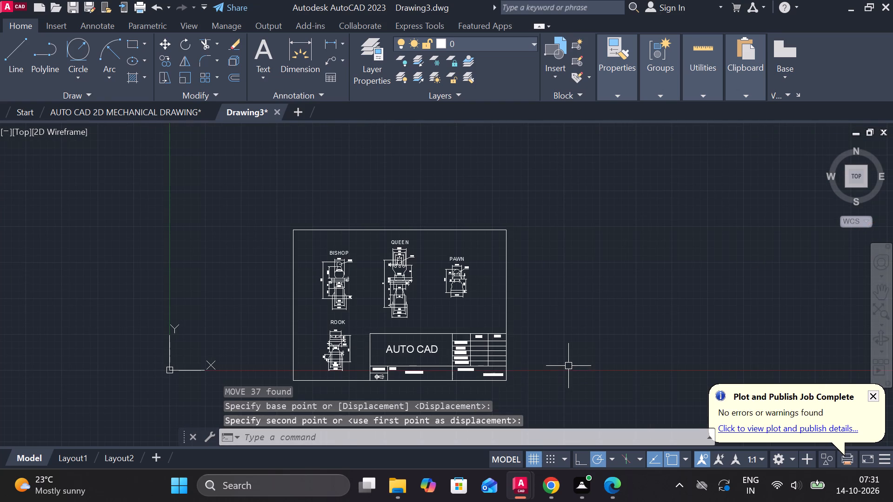
key(ctrl+s)
key(c)
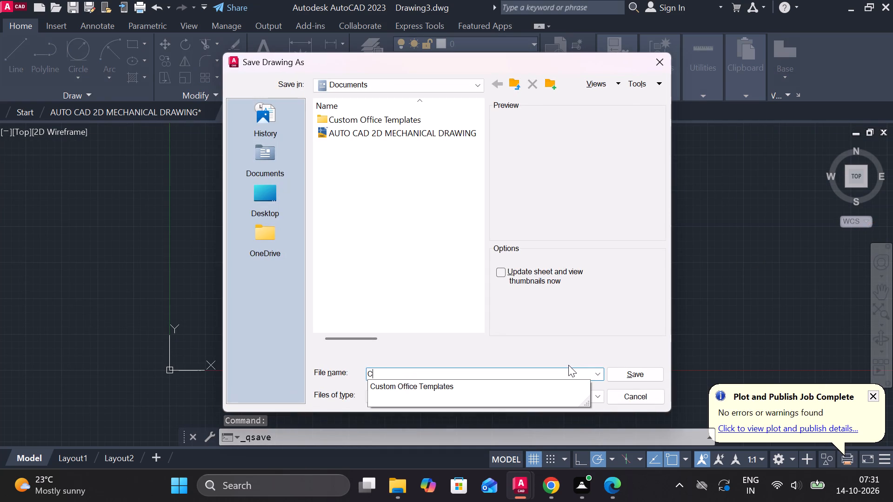
text(HESS)
key(space)
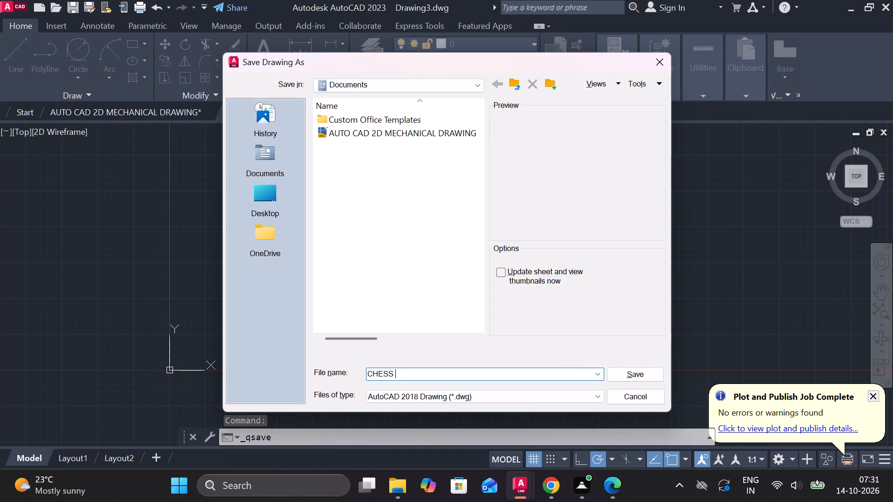
text(PIE)
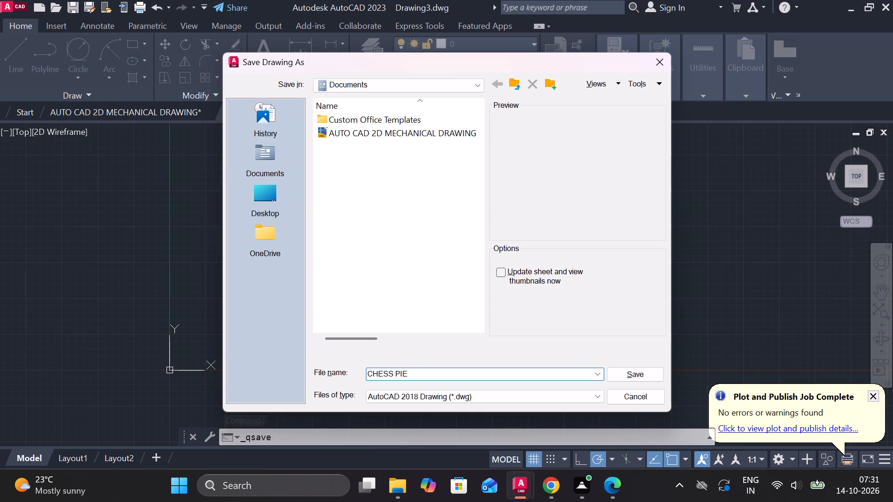
text(CES)
double_click(641, 369)
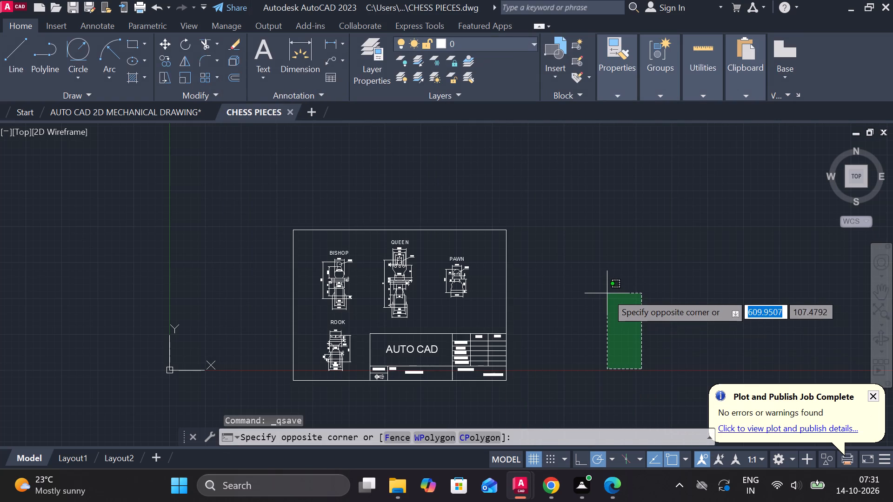
click(602, 301)
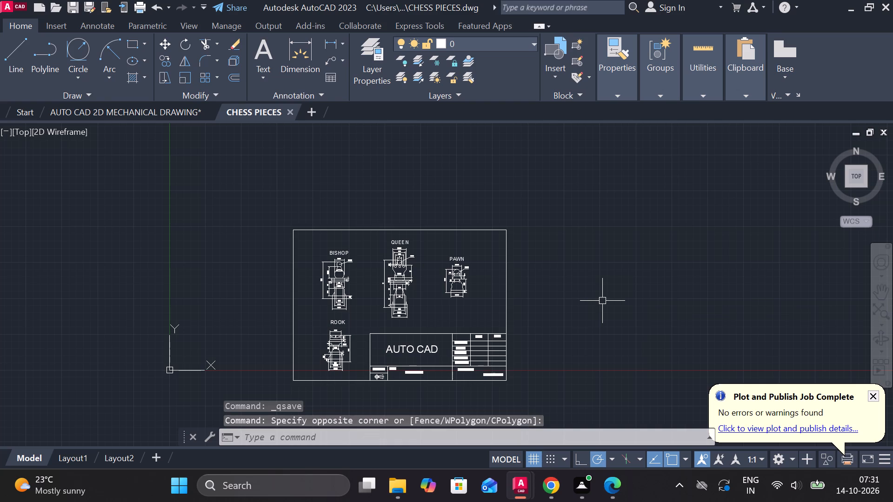
Turn off log file recording with the LOGFILEOFF command.
text(LO)
key(g)
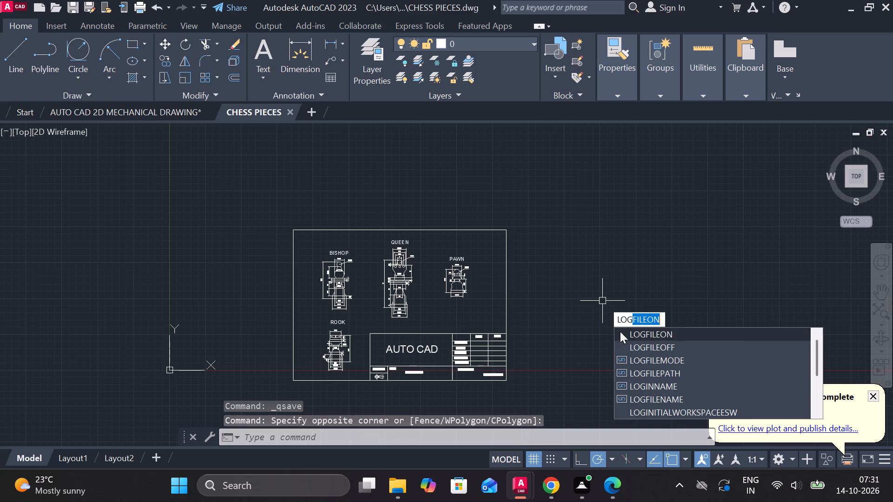
click(644, 343)
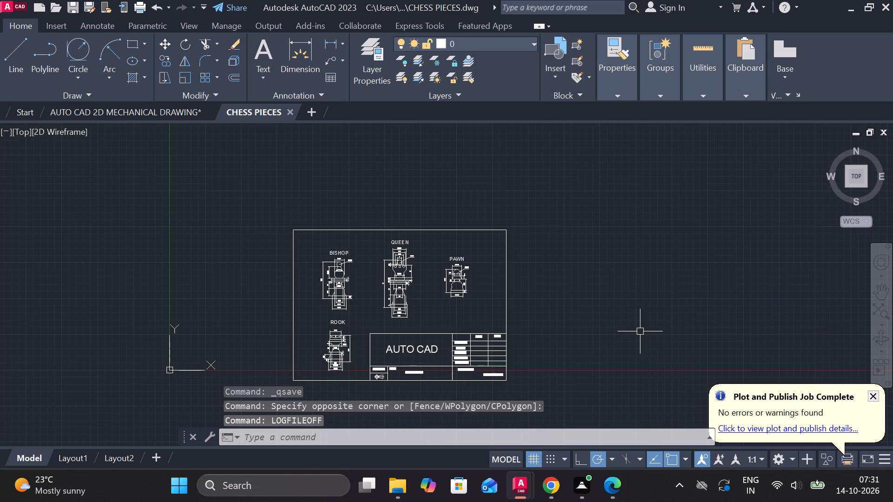
Save the chess pieces drawing again.
key(ctrl+s)
Start a plot of the model with the DWG To PDF.pc3 plotter and landscape orientation.
text(PLOT)
click(684, 342)
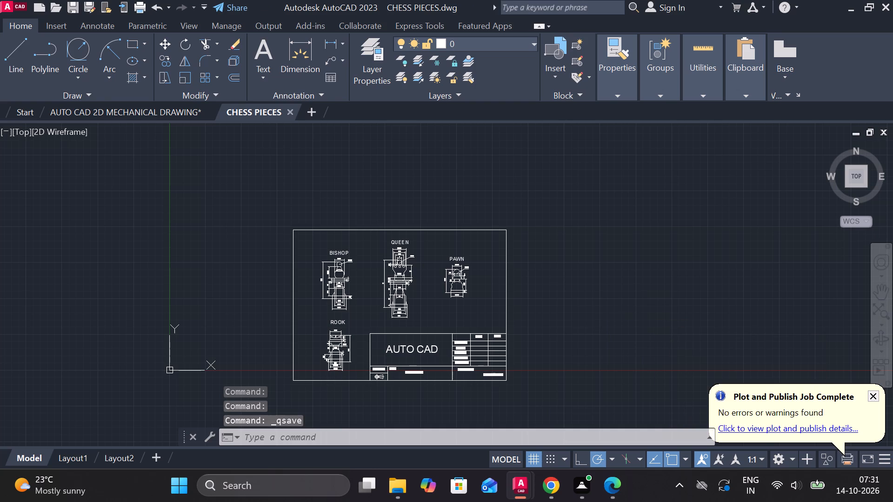
click(440, 136)
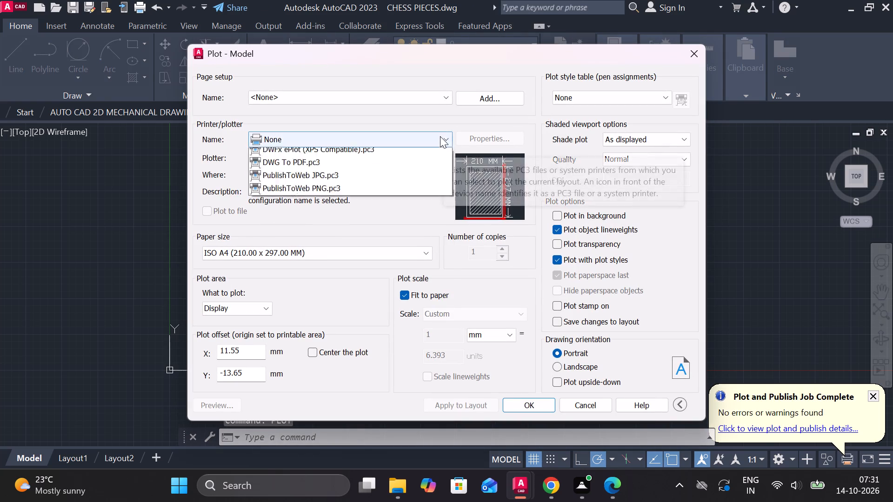
click(319, 284)
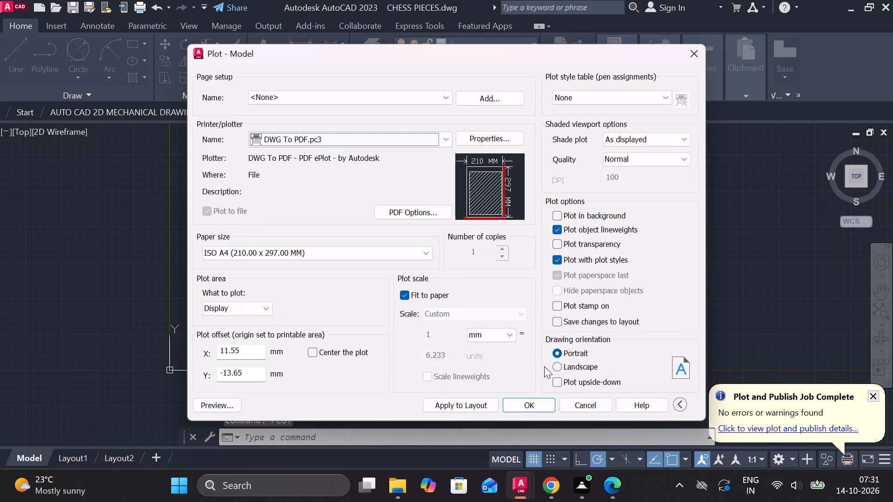
click(555, 368)
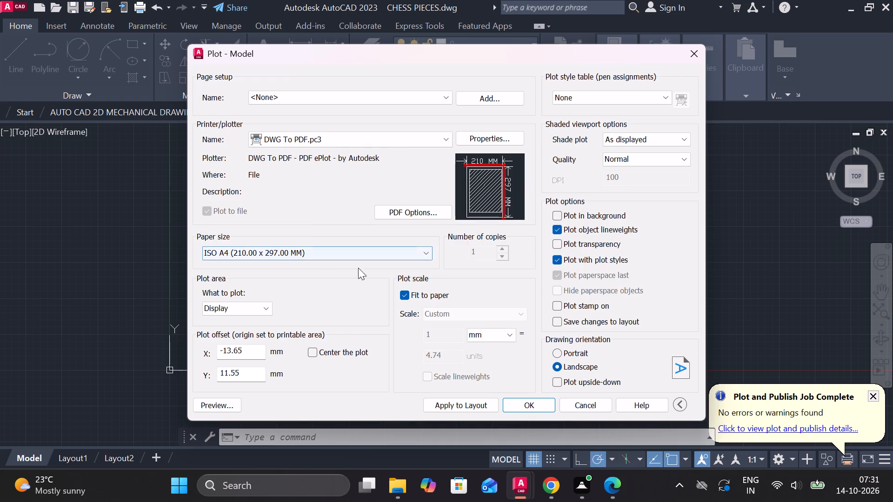
Set the plot area to a window spanning the border from its lower-right corner to its upper-left corner.
click(269, 309)
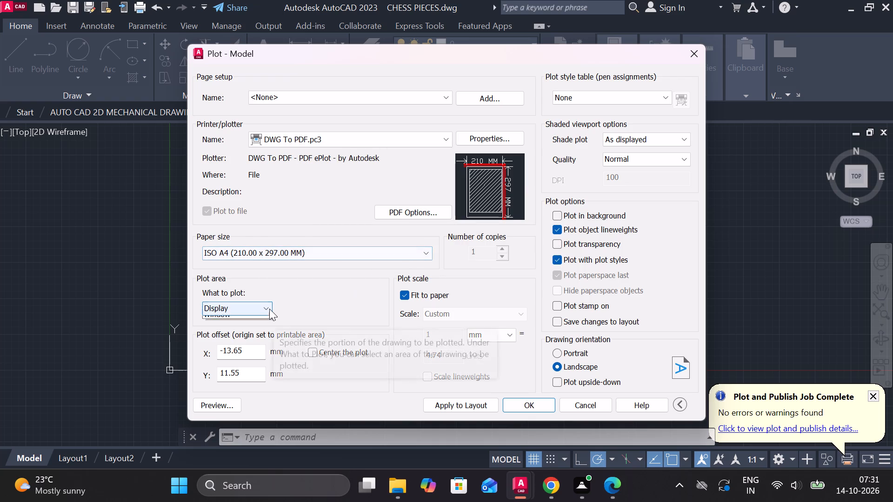
click(247, 352)
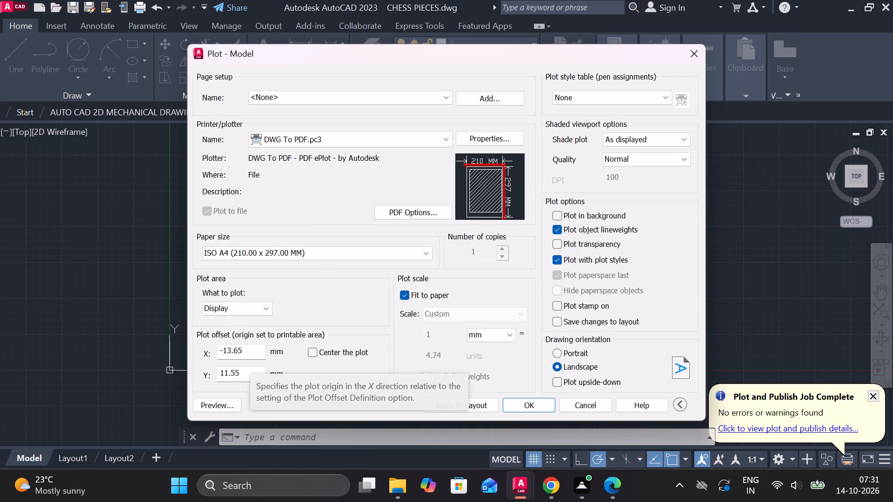
double_click(258, 305)
click(245, 308)
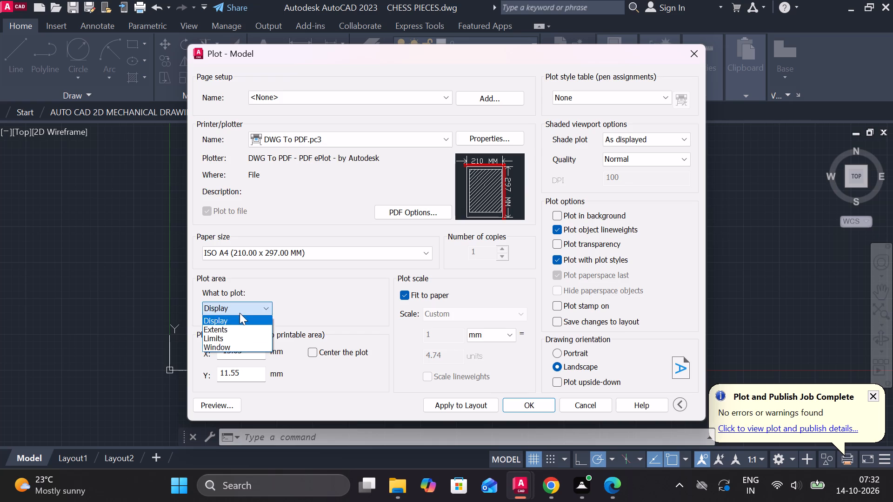
click(225, 344)
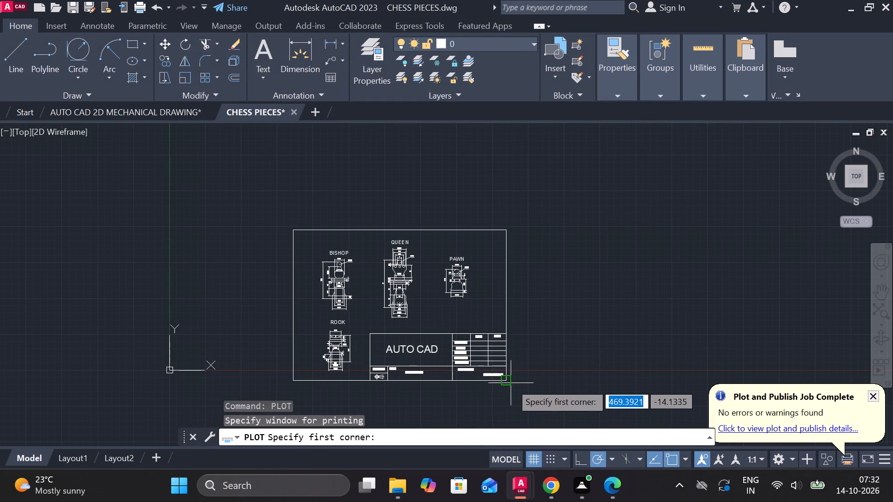
click(510, 383)
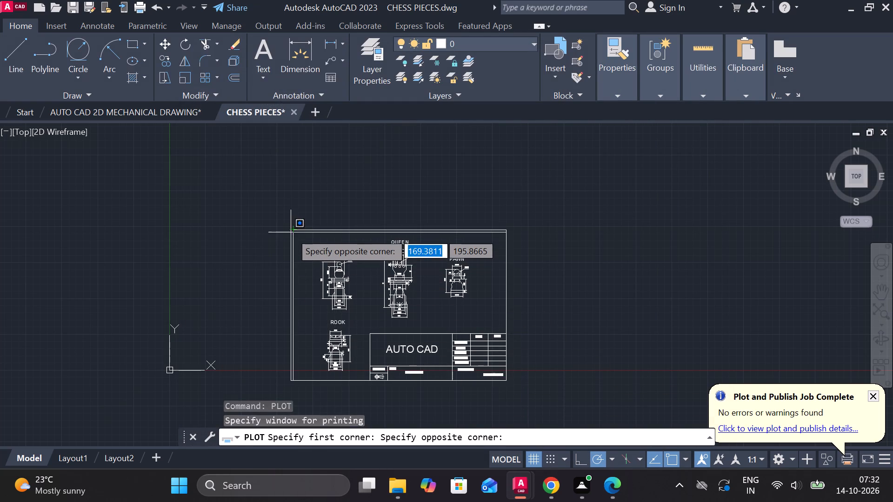
double_click(291, 232)
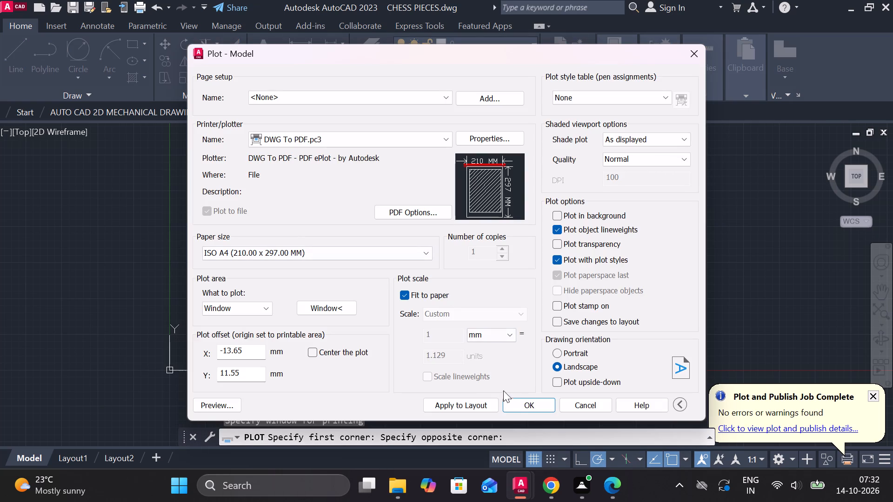
Plot the sheet to Documents as CHESS PIECES-Model.pdf.
double_click(517, 399)
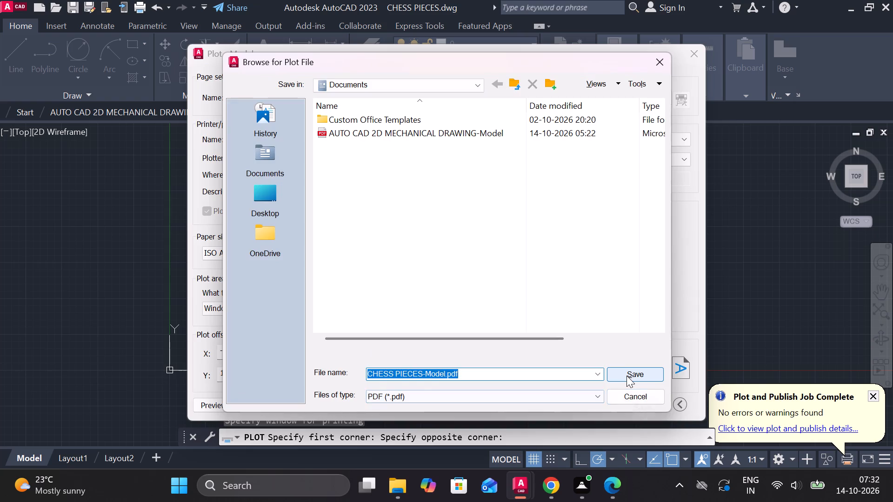
click(626, 376)
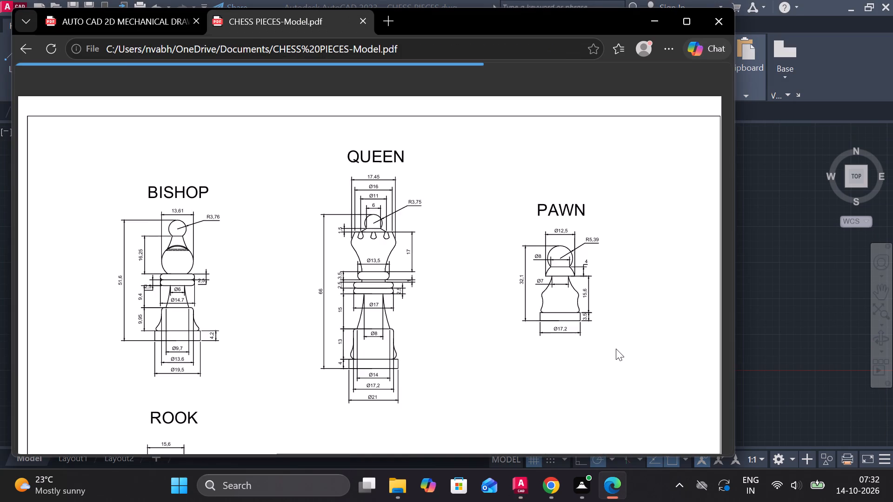
Examine the plotted PDF in Microsoft Edge, checking the four chess pieces, their dimensions, the border and the title block.
scroll(603, 346, down, 2)
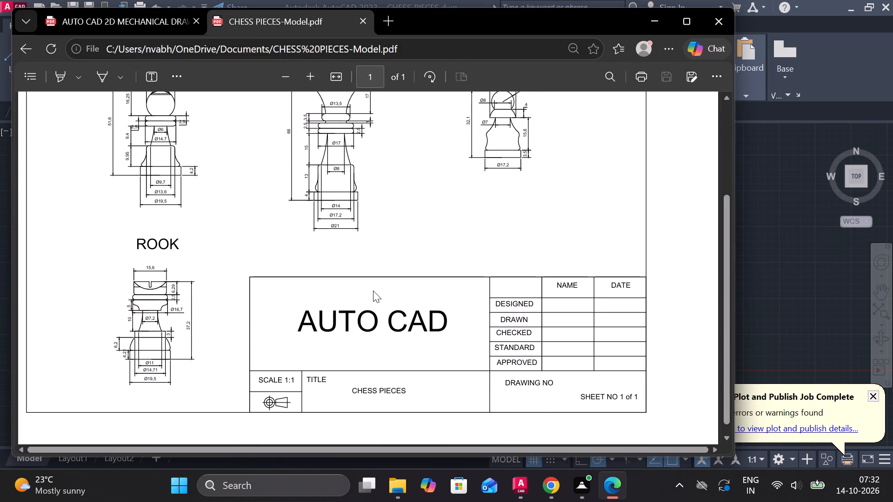
scroll(388, 289, up, 1)
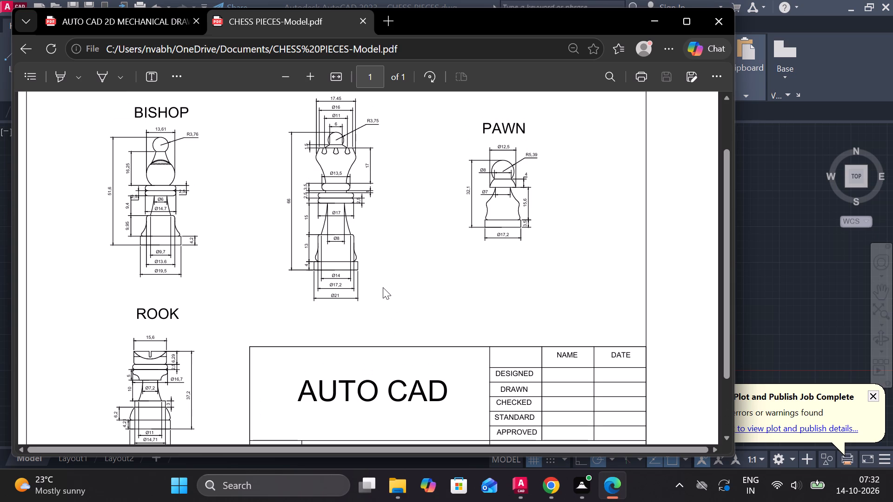
scroll(381, 288, down, 2)
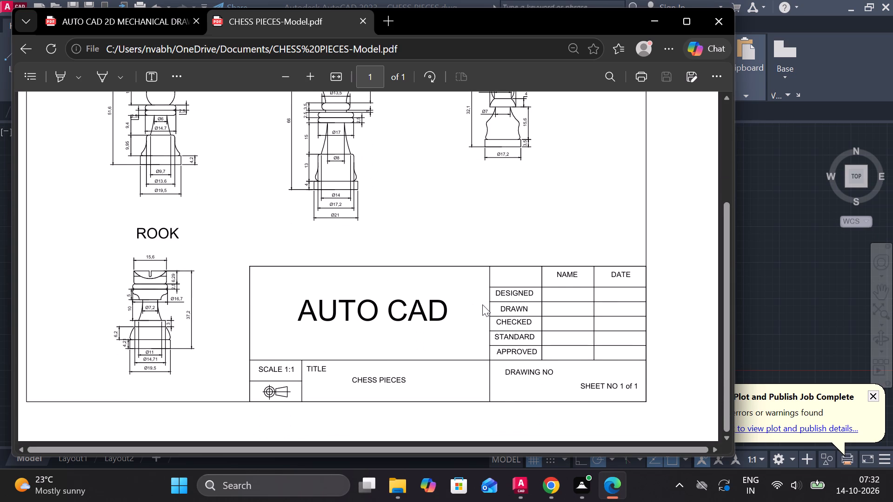
scroll(482, 304, up, 2)
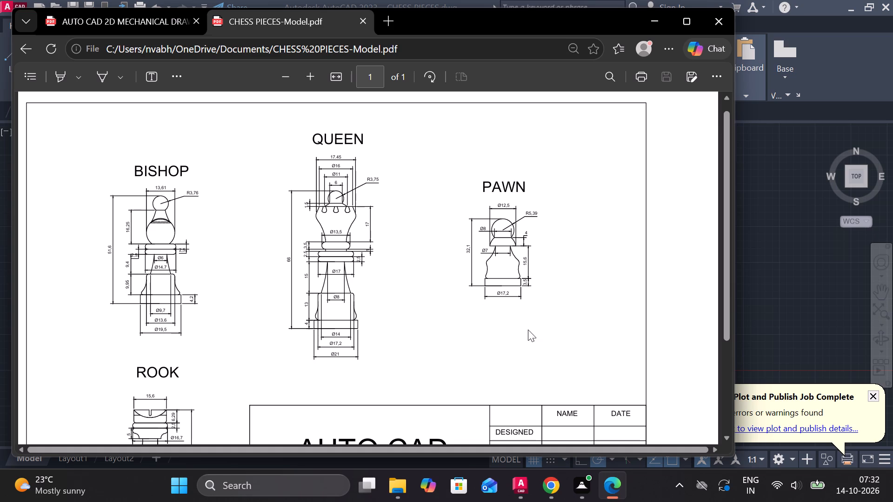
scroll(515, 352, down, 2)
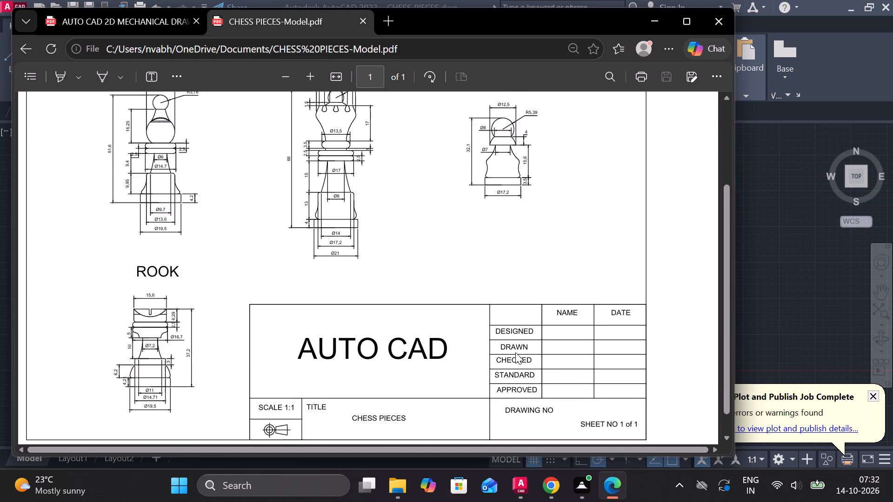